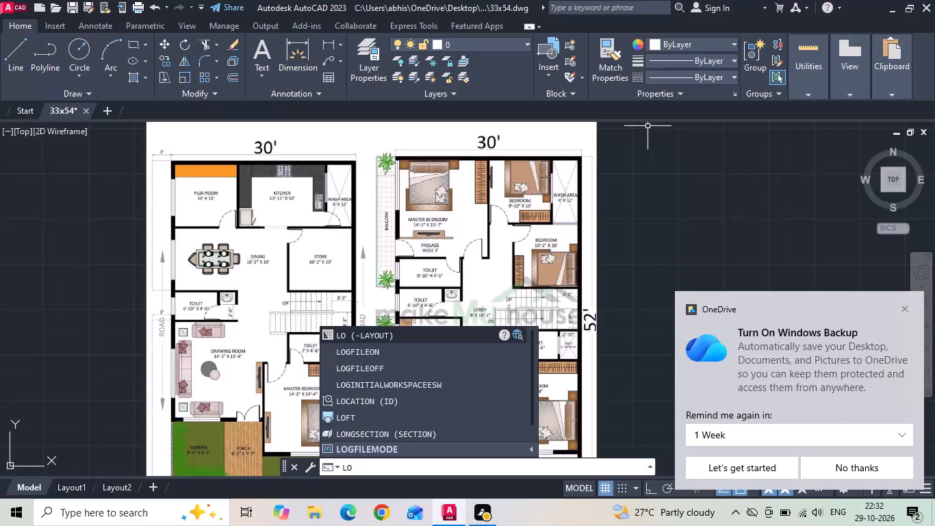
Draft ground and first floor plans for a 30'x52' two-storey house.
Turn on command log file recording with LOGFILEON, entering the command twice.
key(g)
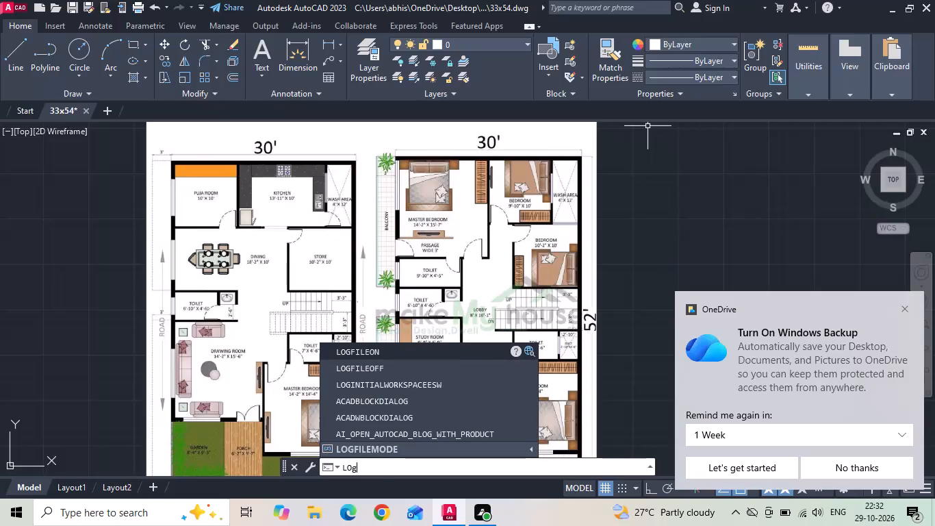
text(file)
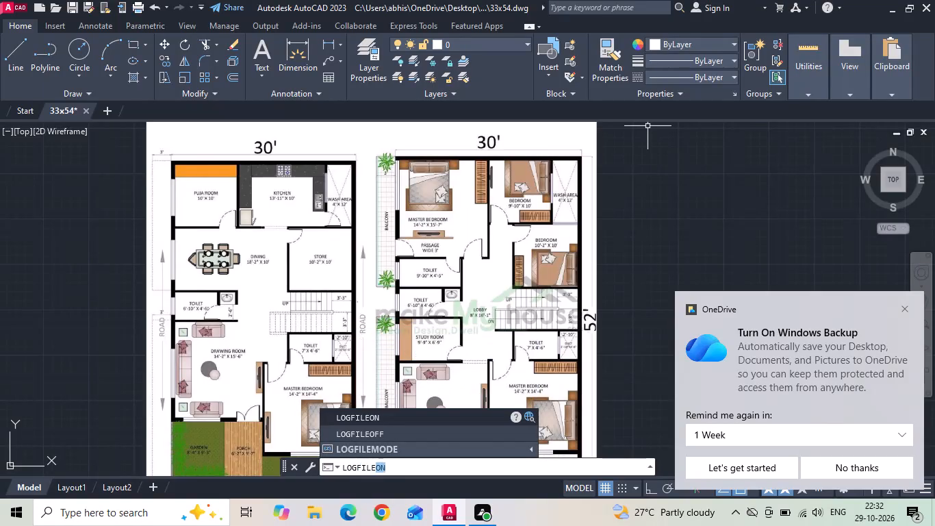
text(on)
key(Return)
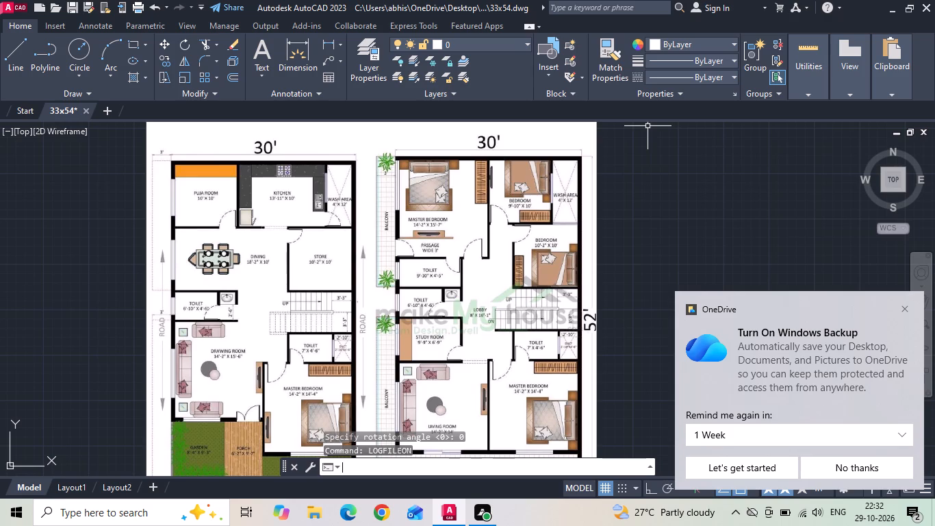
text(lo)
text(gfileon)
key(Return)
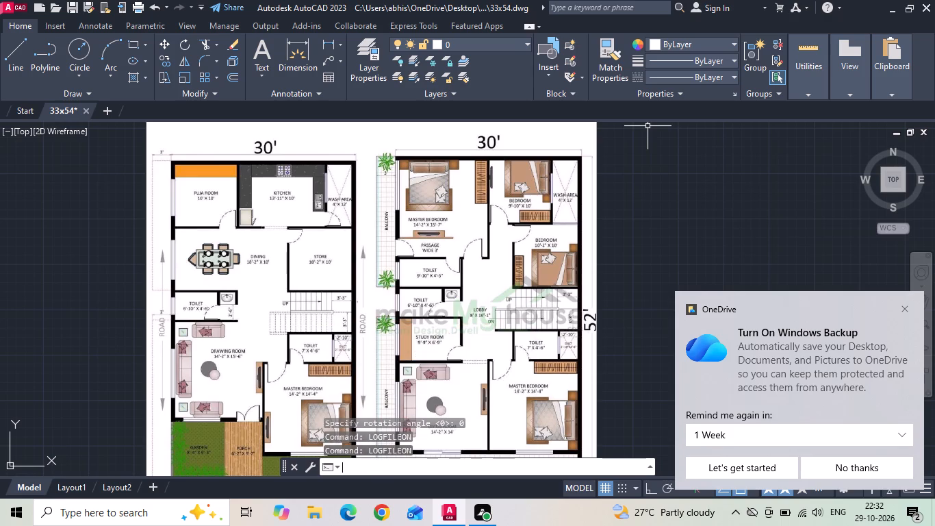
Dismiss the OneDrive backup notification covering the drawing area.
scroll(239, 525, down, 1)
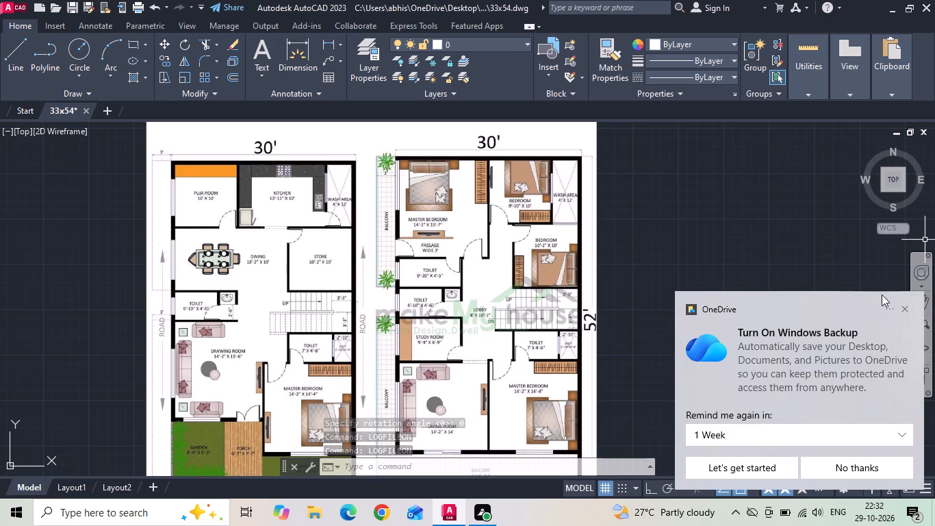
click(908, 310)
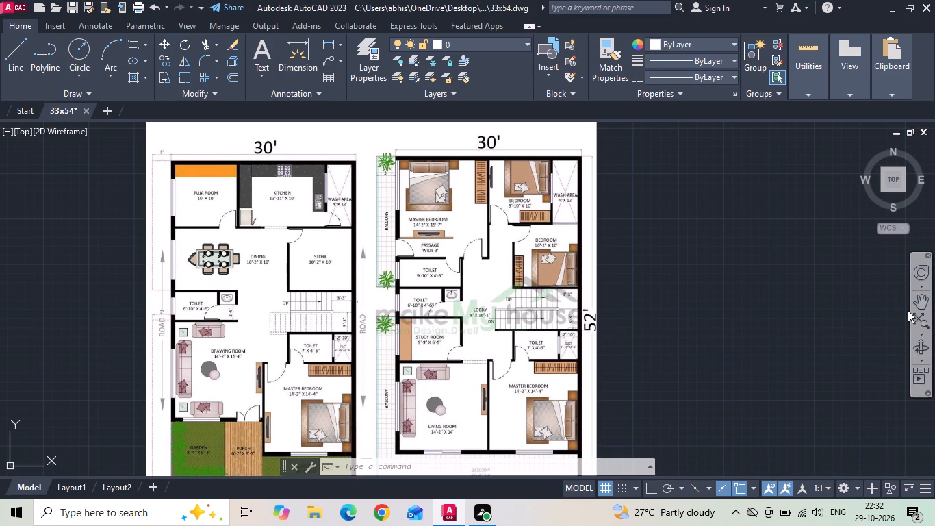
Draw a rectangle 33' long and 54' wide in the empty space beside the ground floor plan of the reference image.
middle_drag(472, 374, 675, 319)
middle_drag(617, 295, 648, 401)
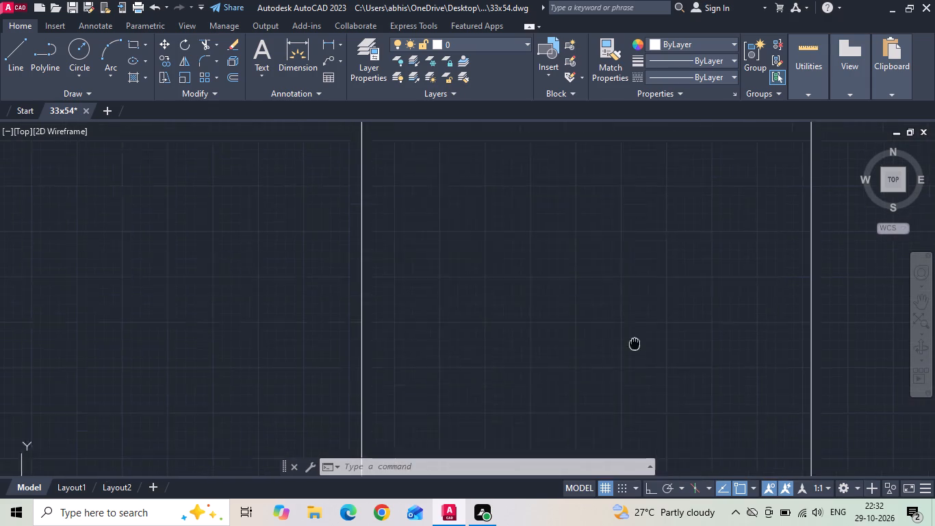
middle_drag(648, 401, 654, 431)
text(rec)
key(space)
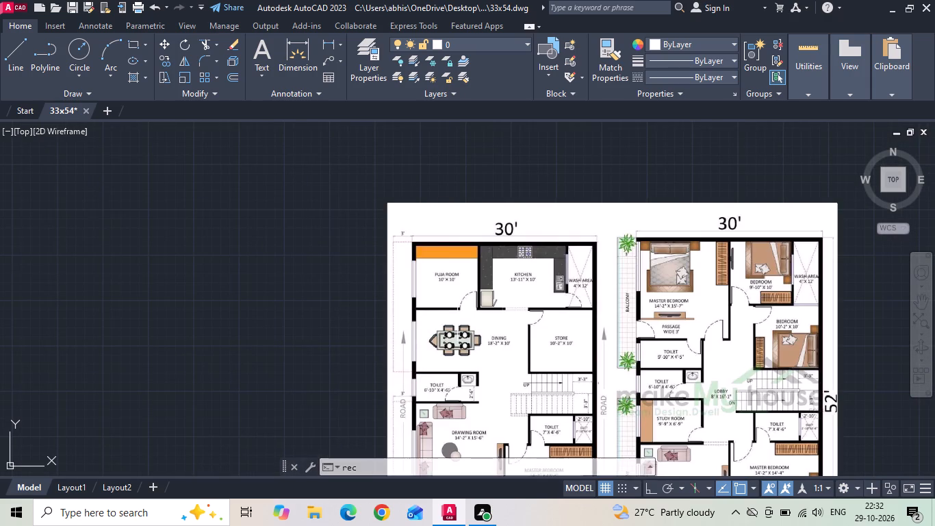
middle_drag(320, 289, 392, 222)
scroll(392, 222, down, 1)
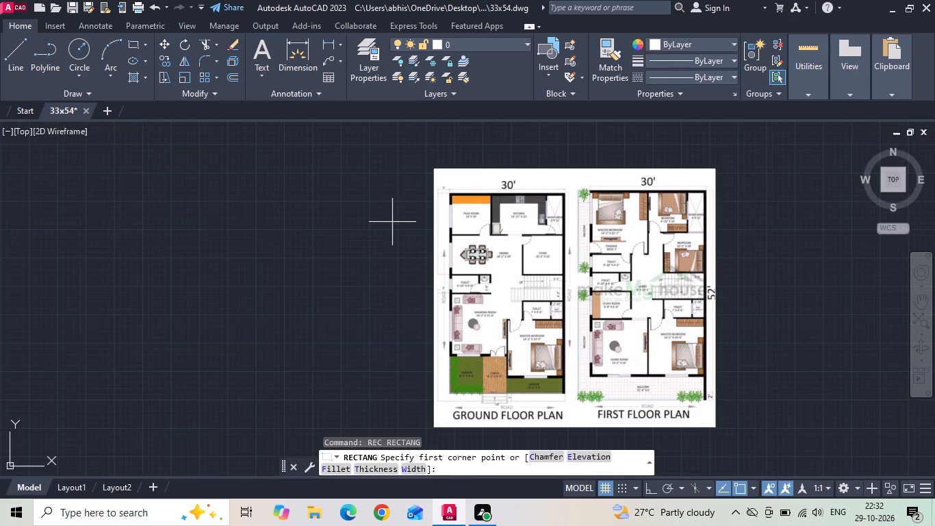
click(392, 222)
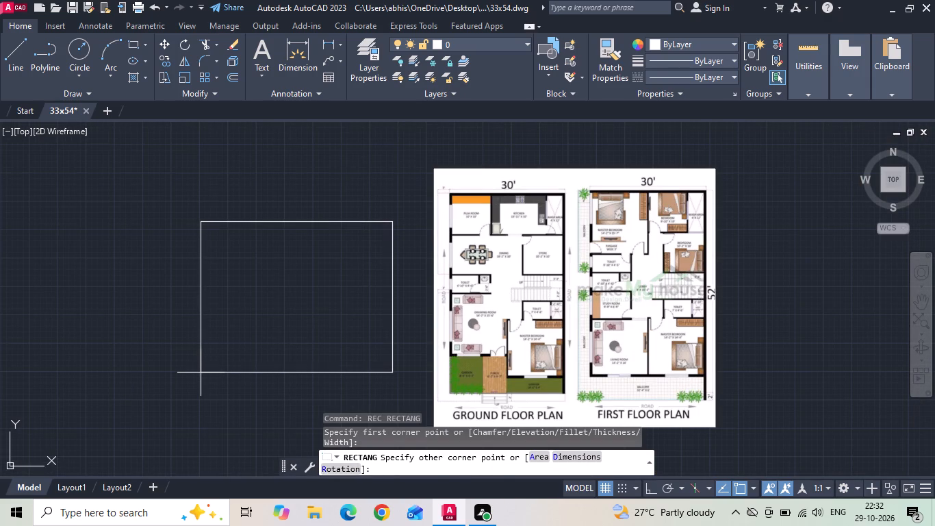
text(d)
key(space)
text(33')
key(Return)
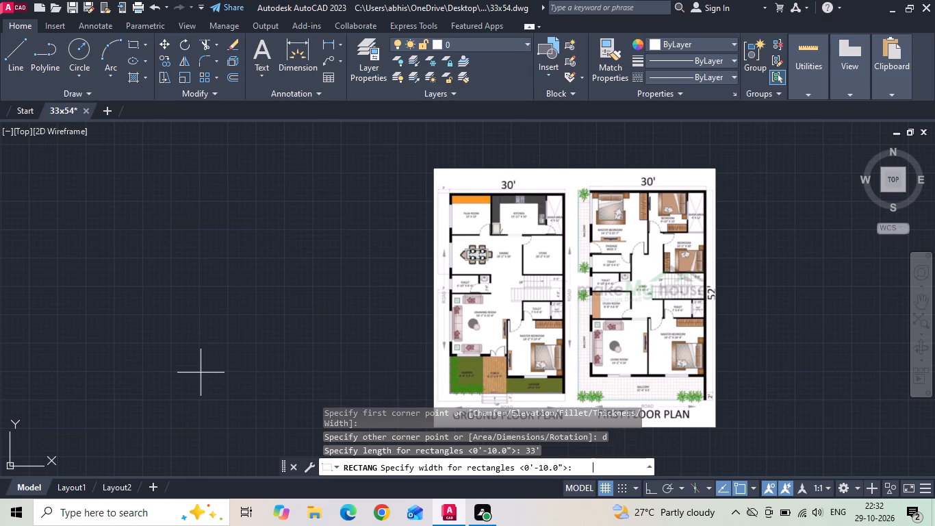
text(54')
key(Return)
drag(201, 373, 196, 363)
scroll(239, 294, down, 2)
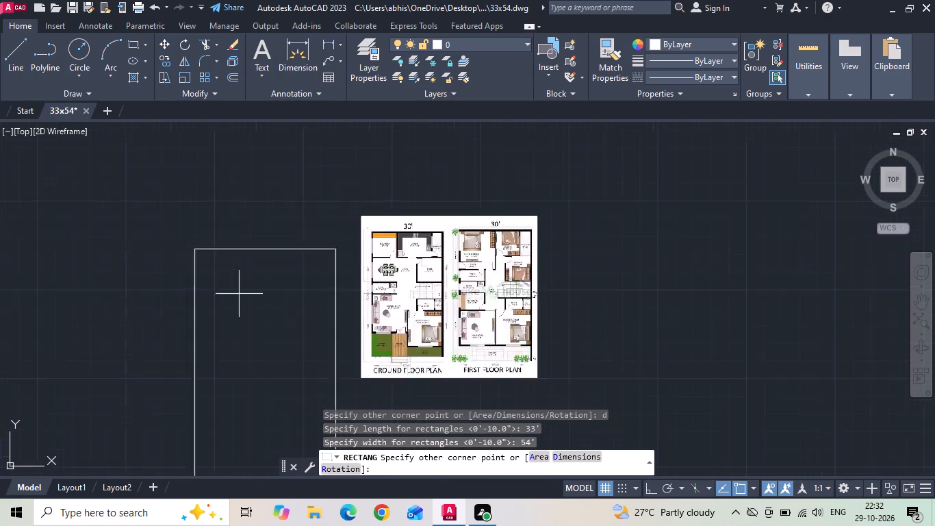
click(224, 364)
click(259, 248)
click(261, 240)
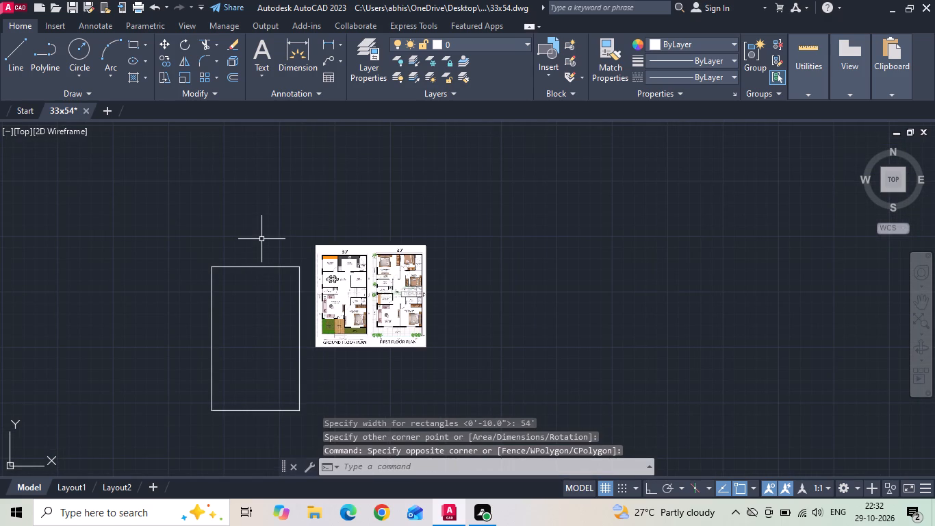
key(Escape)
Move the plot rectangle slightly upward so it sits beside the floor plan image without overlapping it.
scroll(283, 218, down, 1)
drag(283, 219, 236, 286)
click(222, 305)
right_click(222, 305)
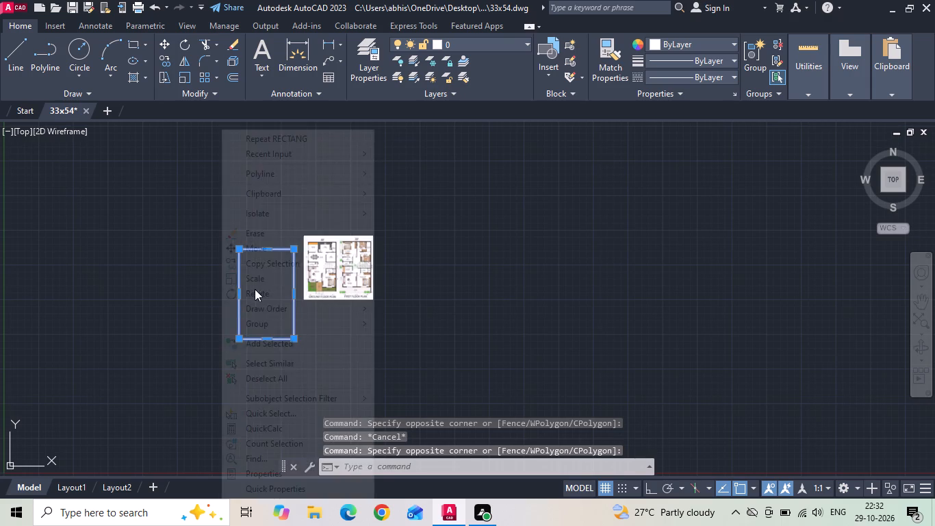
click(277, 247)
click(396, 248)
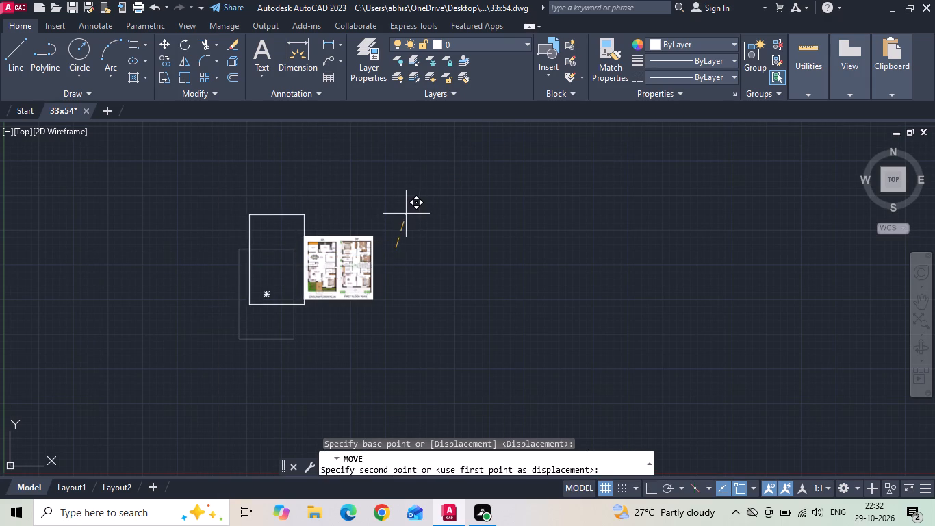
click(389, 220)
Scale up the floor plan image from its upper-left corner, freehand, until its height roughly matches the plot rectangle.
drag(417, 203, 368, 251)
click(330, 275)
right_click(329, 271)
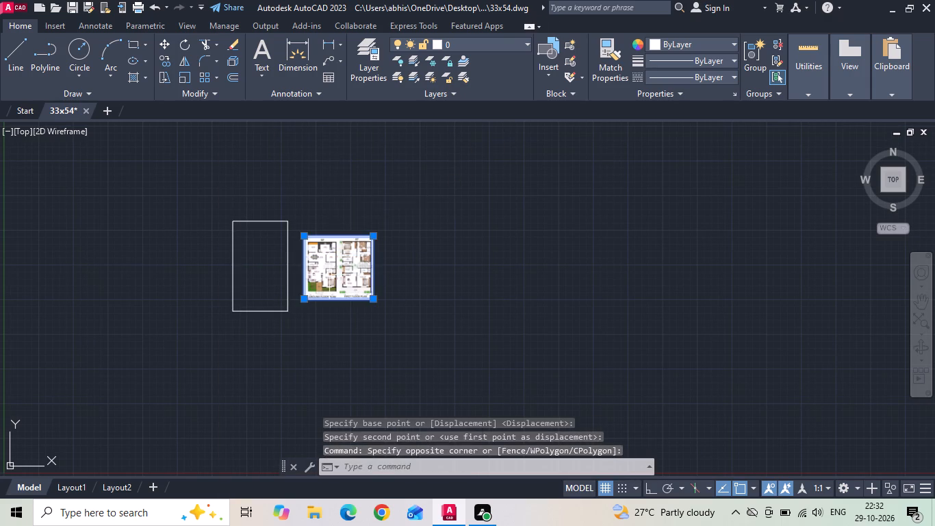
click(348, 275)
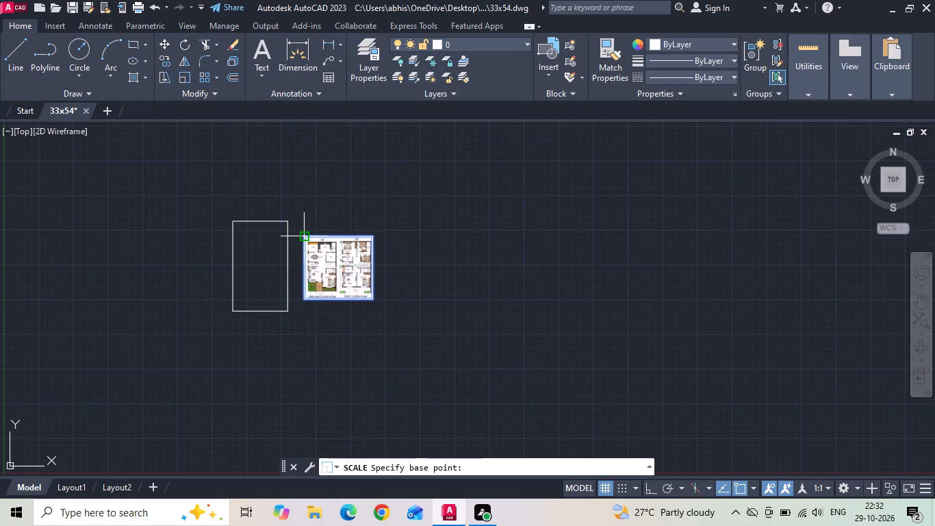
drag(303, 232, 307, 240)
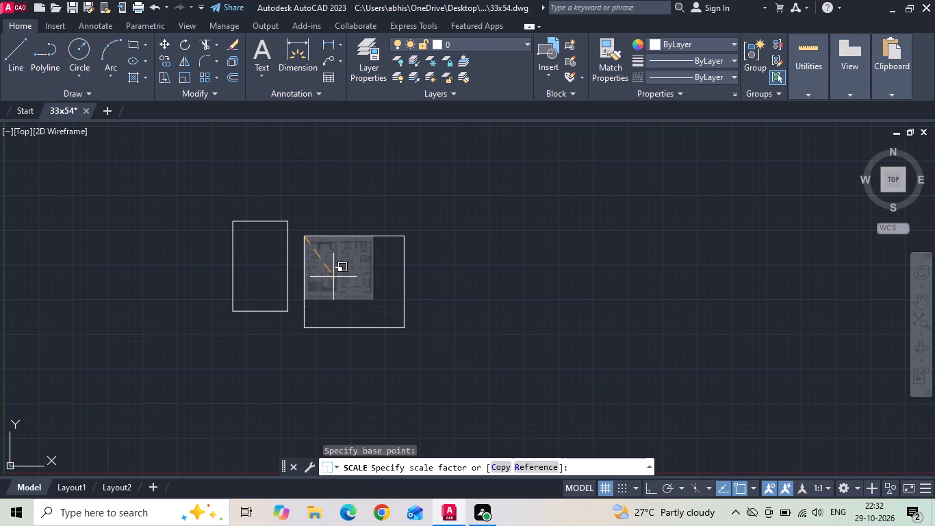
click(335, 277)
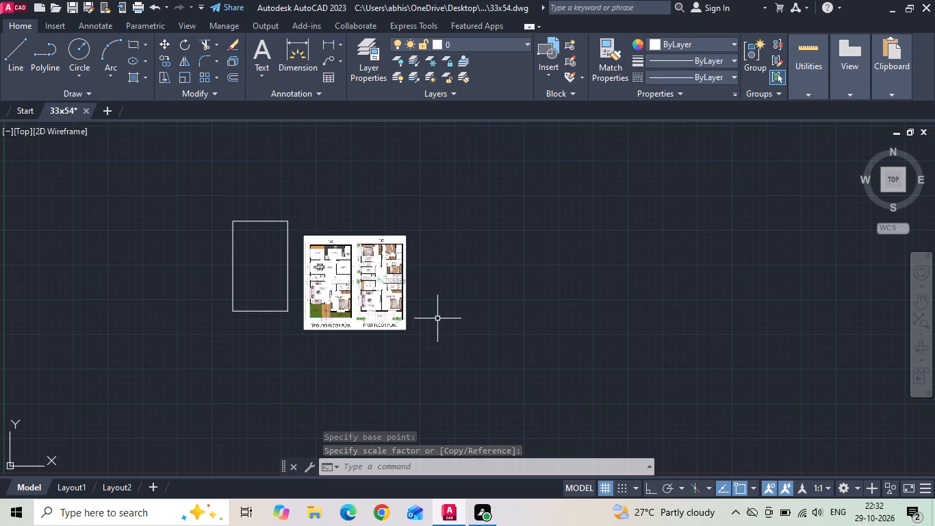
Move the enlarged floor plan image closer to the plot rectangle, roughly level with its top edge.
scroll(338, 179, down, 2)
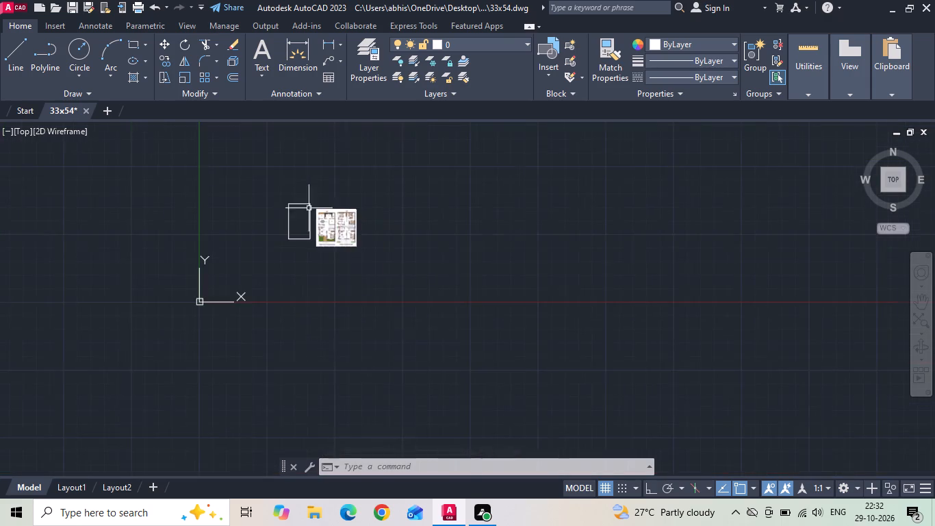
scroll(284, 229, up, 2)
scroll(460, 160, up, 1)
drag(396, 160, 344, 242)
click(314, 276)
right_click(311, 271)
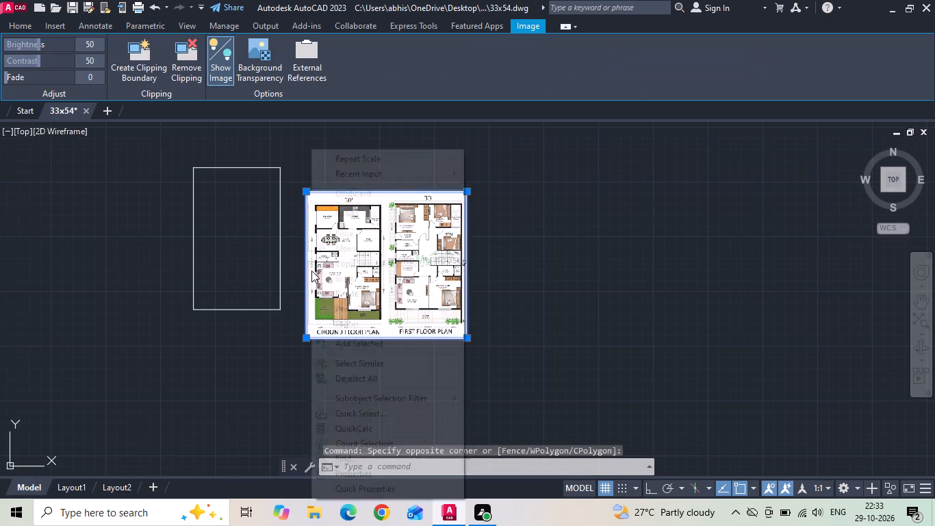
click(353, 252)
drag(353, 245, 350, 227)
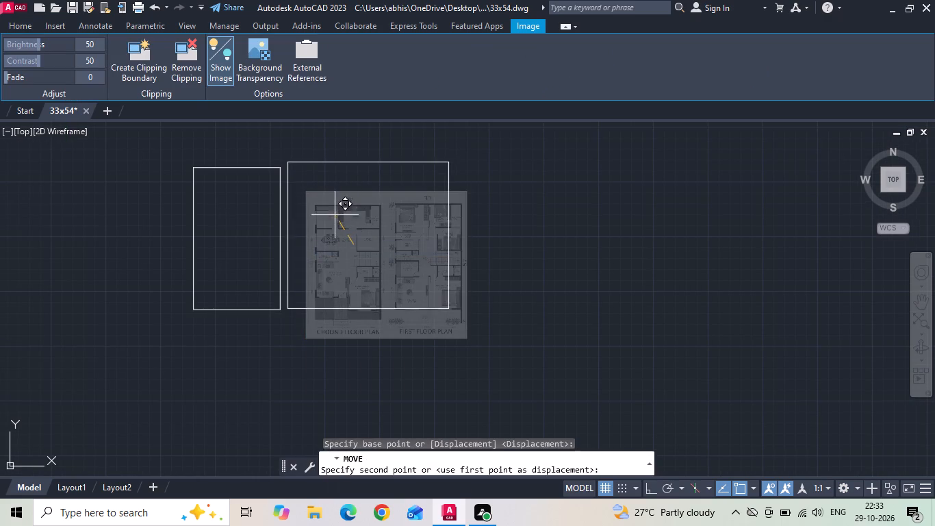
click(342, 219)
Turn Ortho on and stretch the plot rectangle's top edge inward by 24 inches.
scroll(210, 167, up, 2)
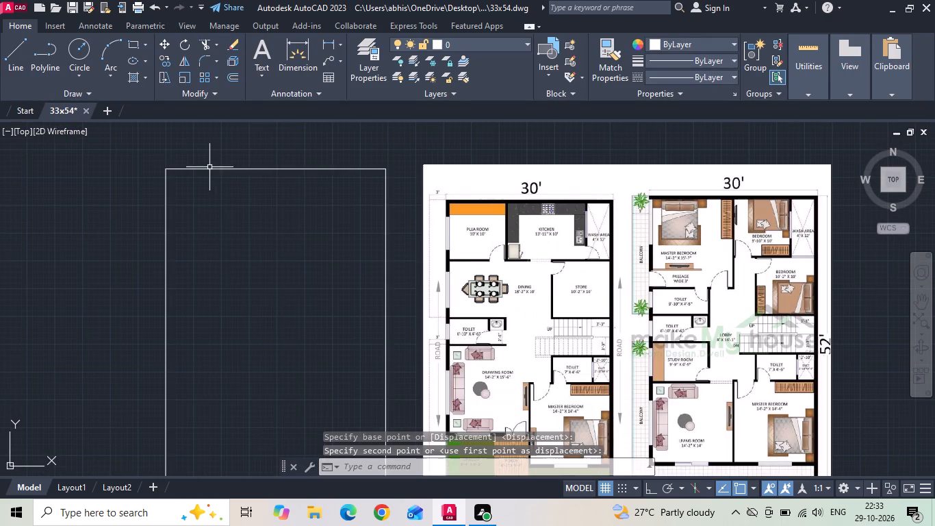
key(o)
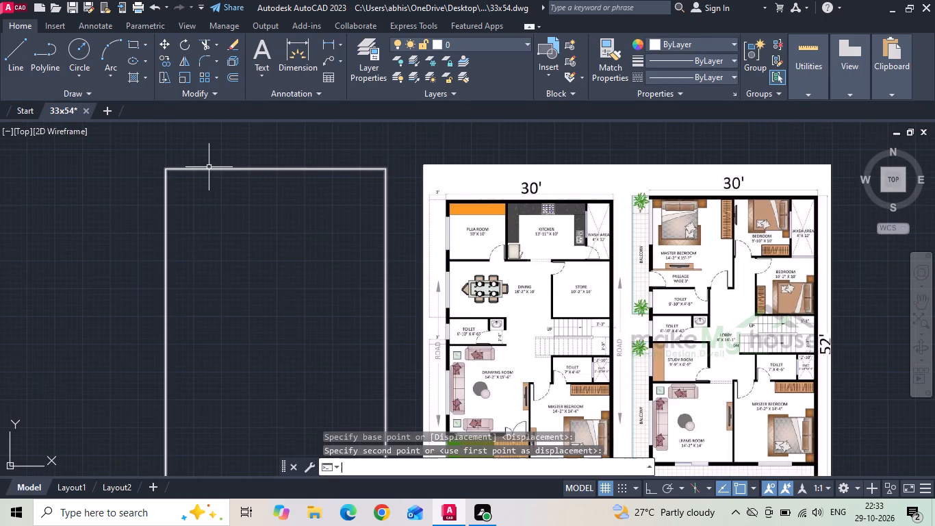
key(Escape)
click(232, 162)
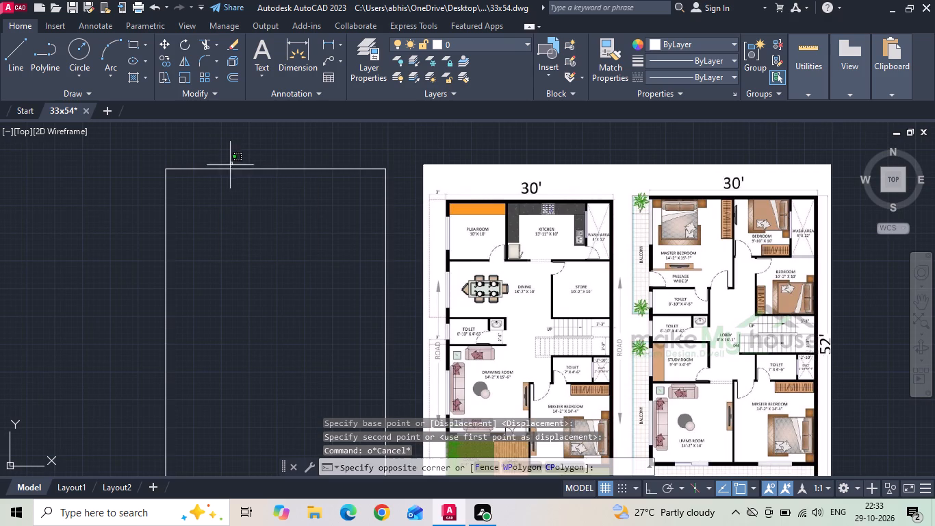
click(212, 186)
drag(274, 168, 274, 179)
key(Escape)
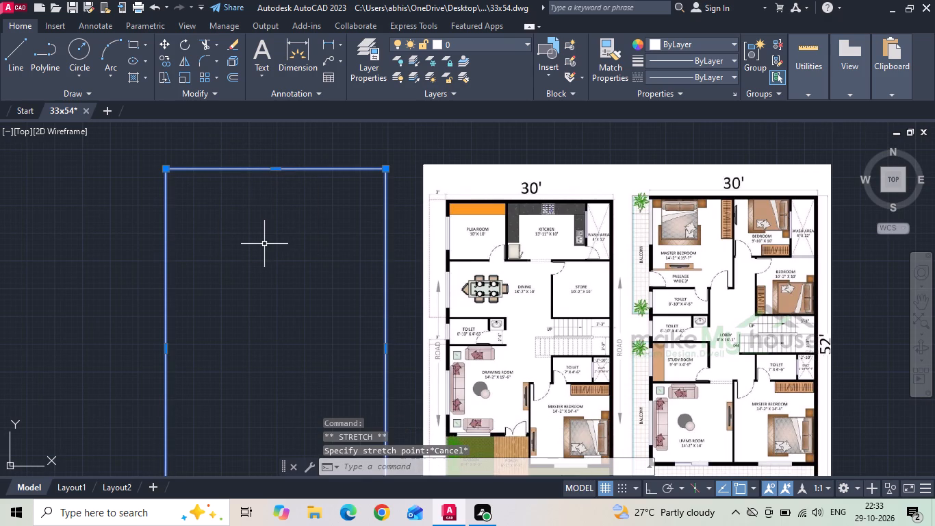
key(F8)
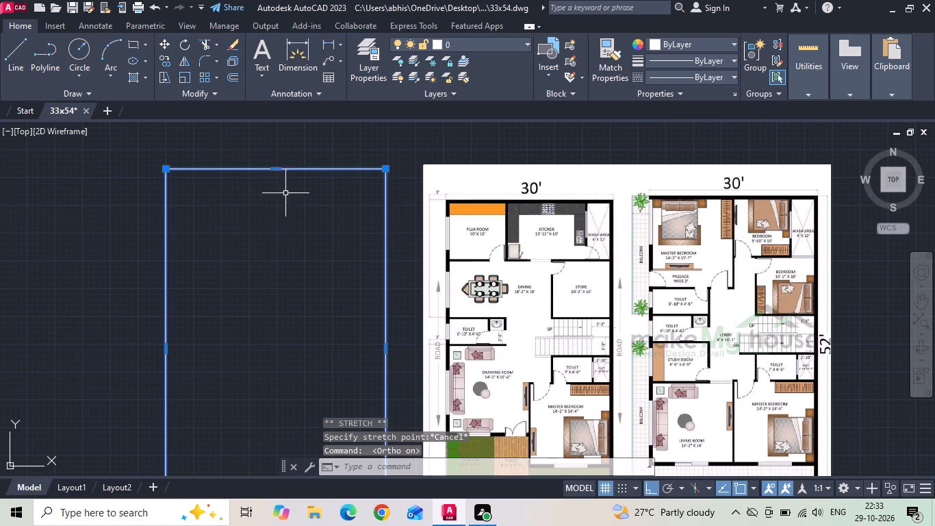
drag(277, 168, 272, 181)
text(24)
key(space)
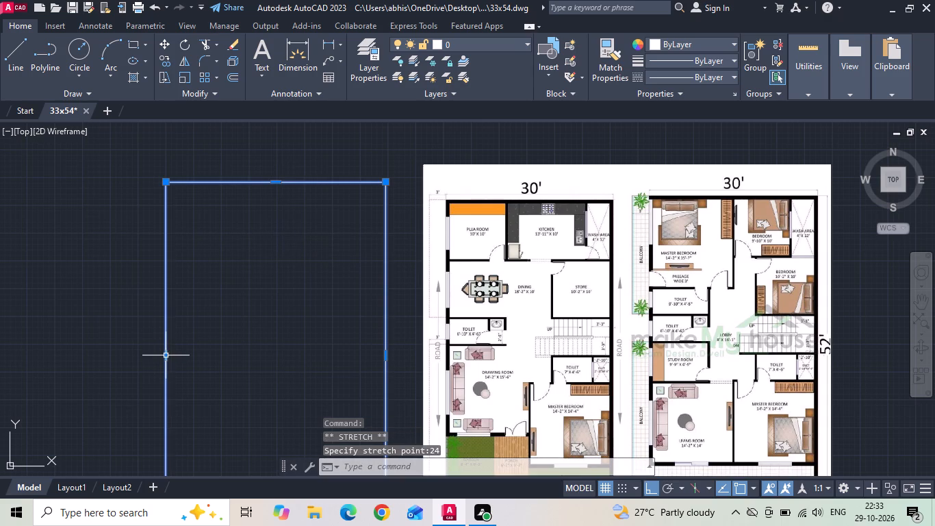
Stretch the plot rectangle's left edge inward by 3'.
drag(164, 353, 196, 360)
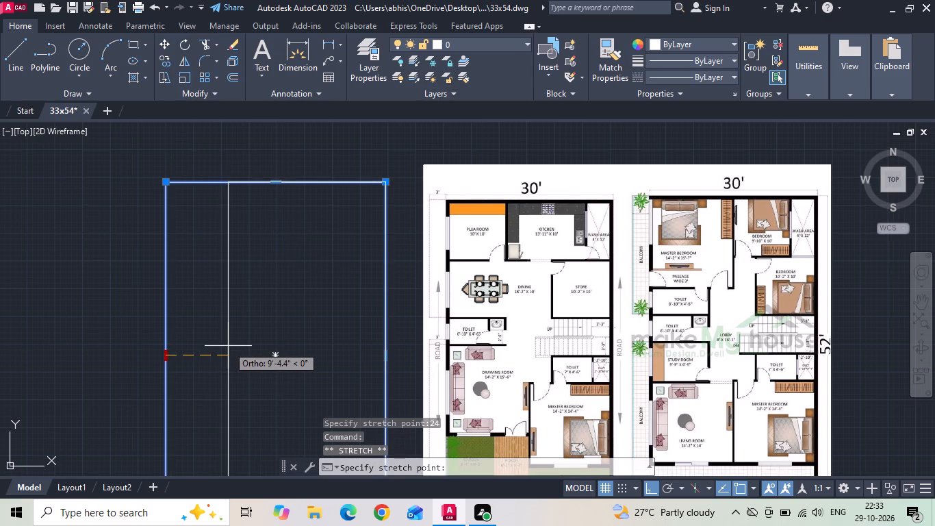
key(3)
key(apostrophe)
key(Return)
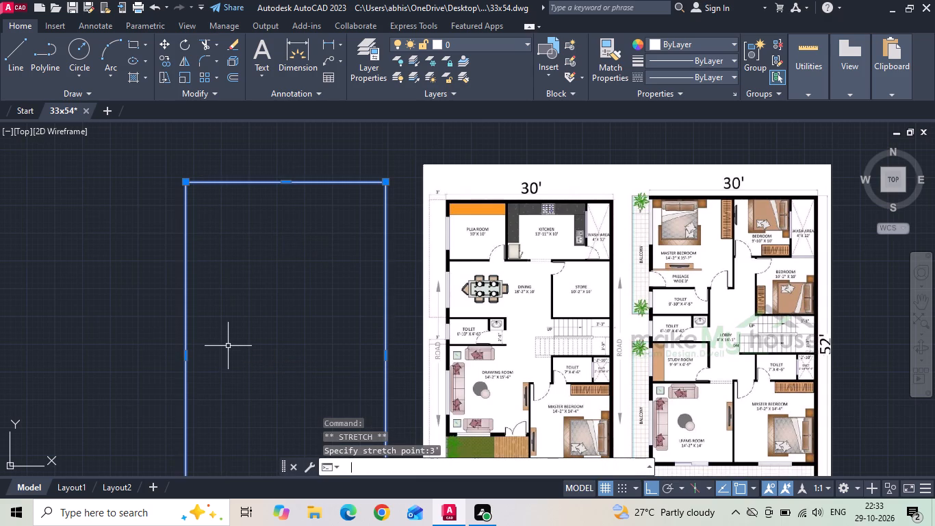
Add a linear dimension for the rectangle's width just above its top edge.
click(330, 45)
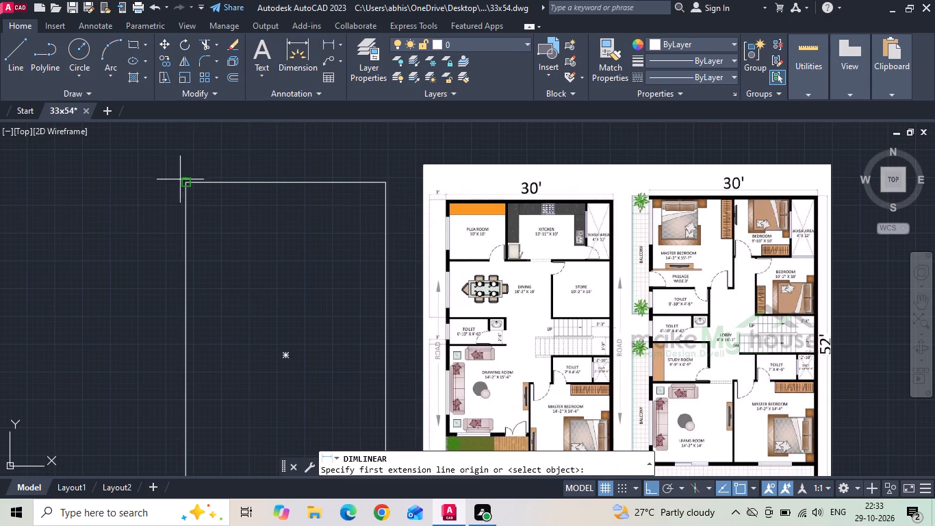
click(185, 182)
drag(389, 182, 388, 173)
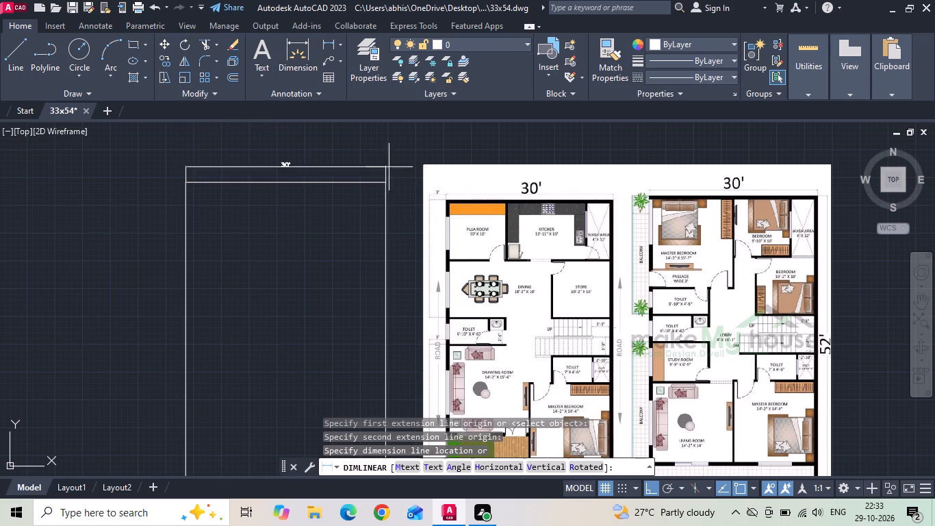
click(373, 172)
Add a linear dimension for the rectangle's height just outside its left edge.
scroll(367, 175, up, 2)
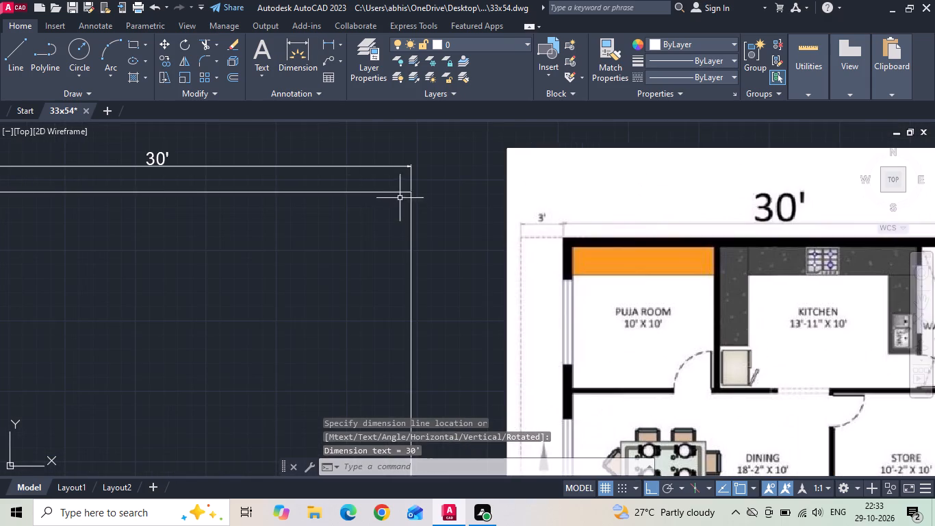
scroll(309, 147, down, 1)
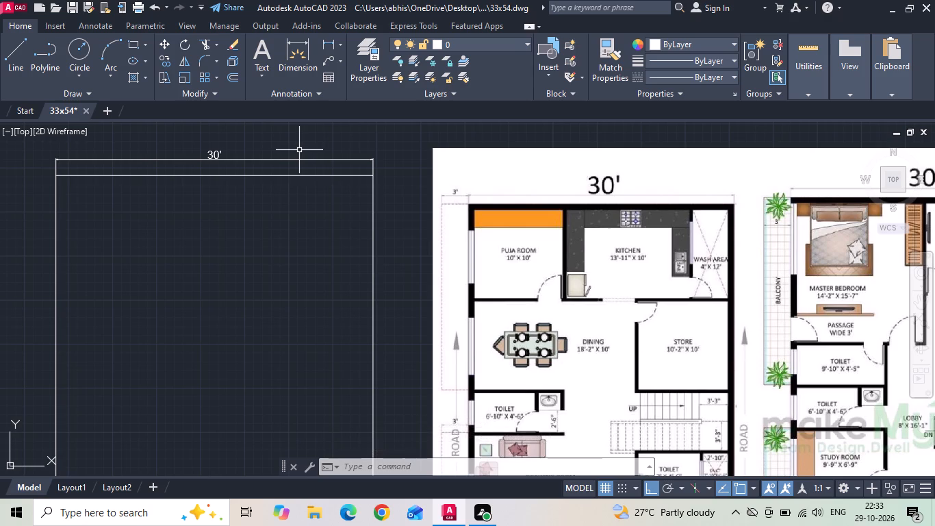
key(d)
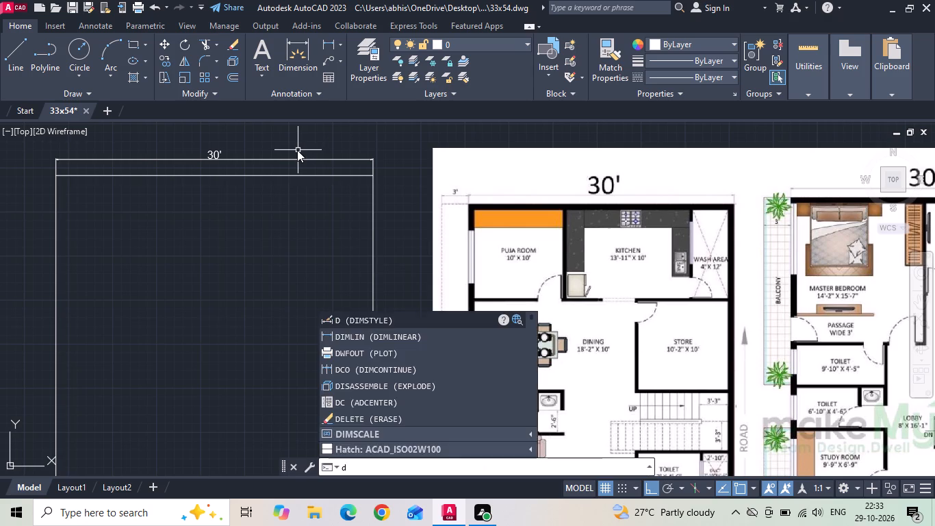
text(li)
key(space)
click(53, 174)
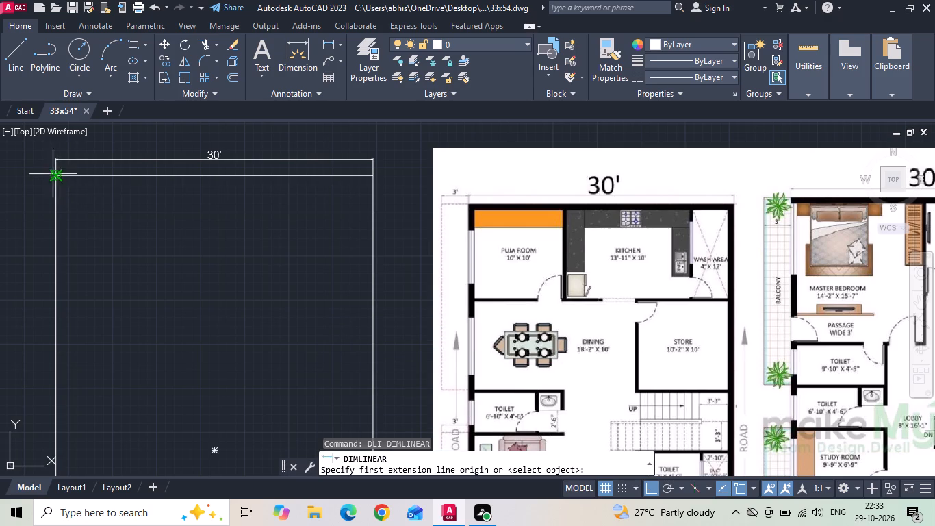
scroll(181, 149, down, 3)
click(146, 292)
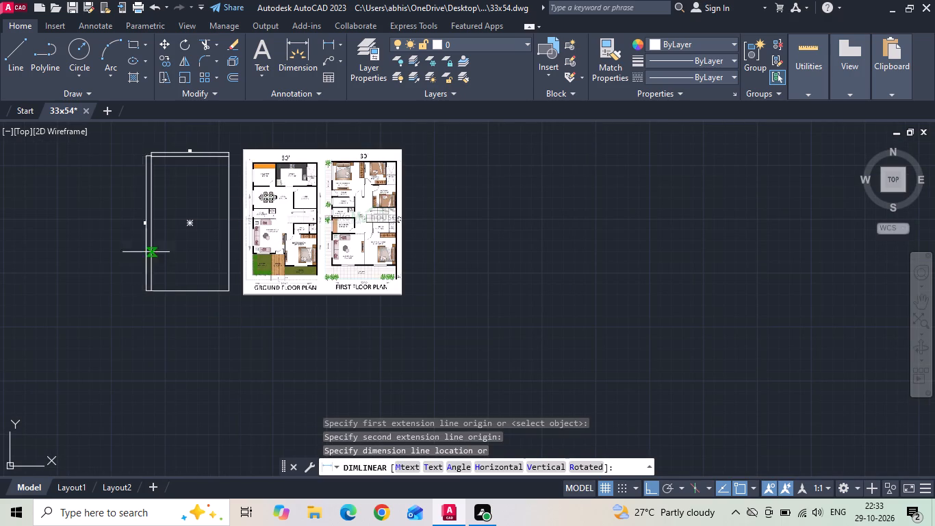
scroll(141, 240, up, 2)
click(155, 175)
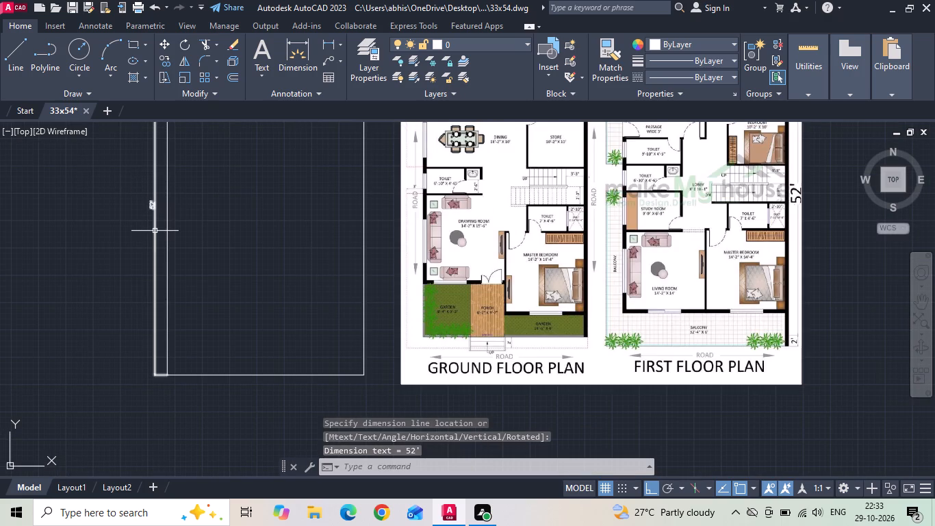
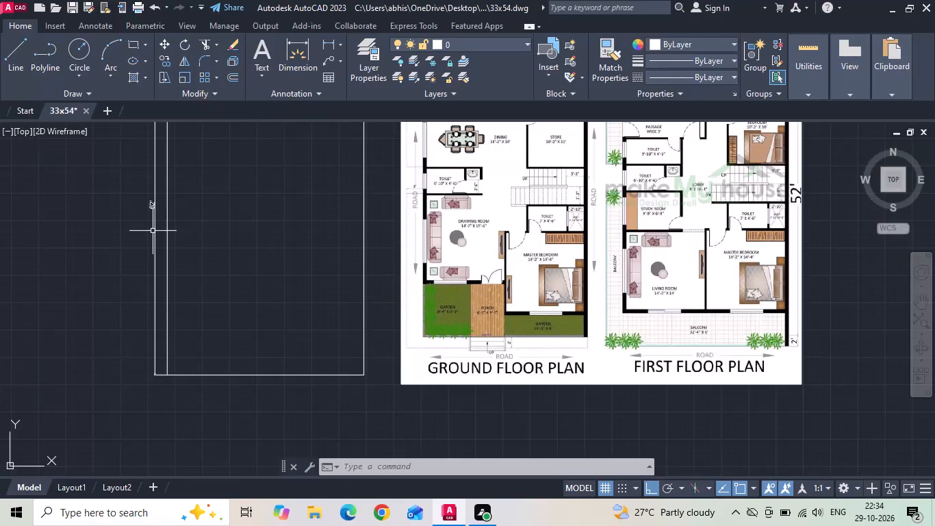
Offset the 30' by 52' outer boundary rectangle inward by 9 inches to form the wall thickness.
middle_drag(368, 325, 481, 369)
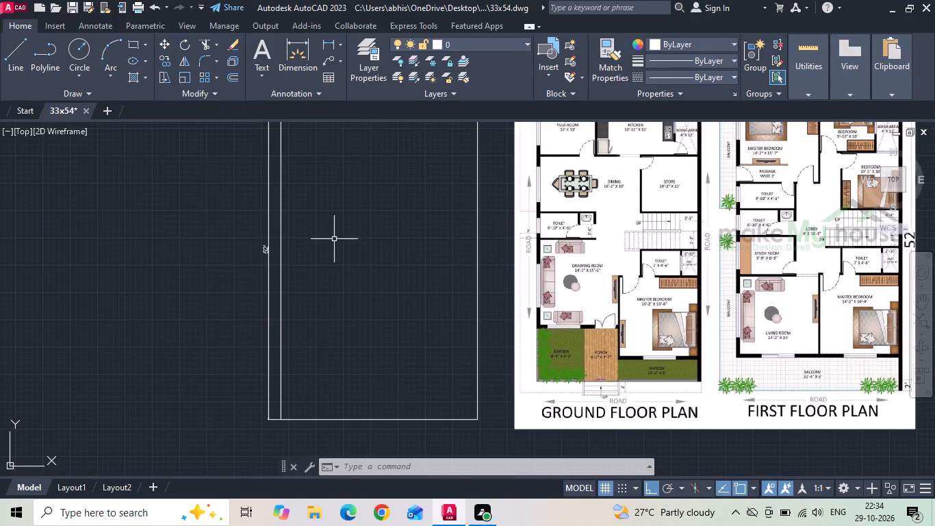
middle_drag(331, 247, 323, 292)
text(o 9)
key(space)
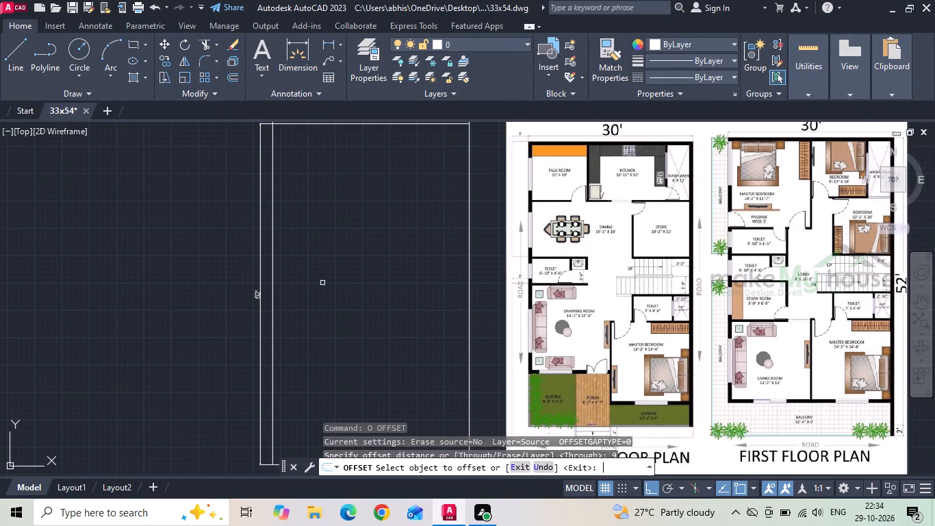
click(274, 230)
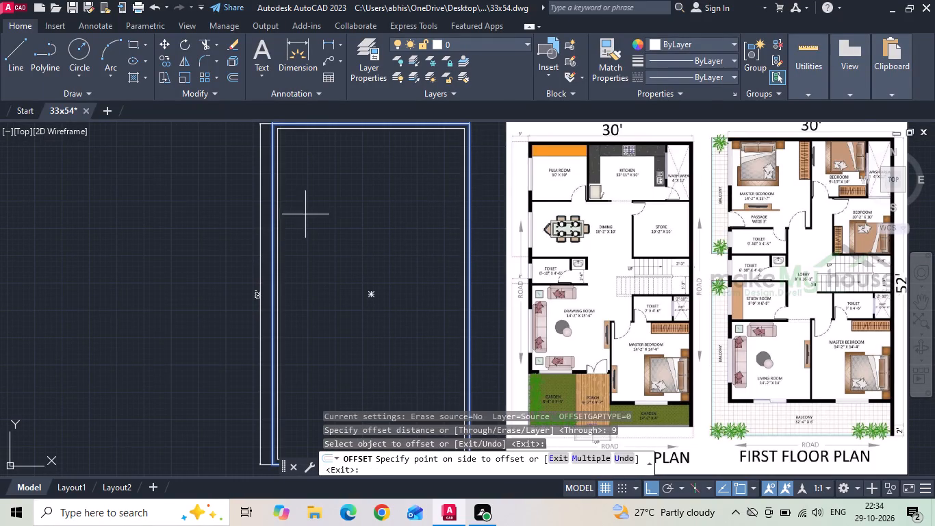
click(306, 214)
key(Escape)
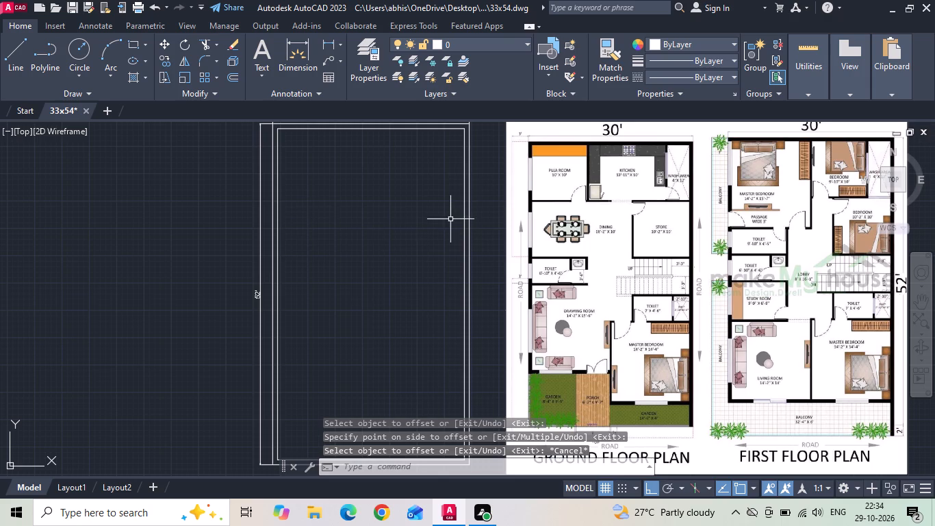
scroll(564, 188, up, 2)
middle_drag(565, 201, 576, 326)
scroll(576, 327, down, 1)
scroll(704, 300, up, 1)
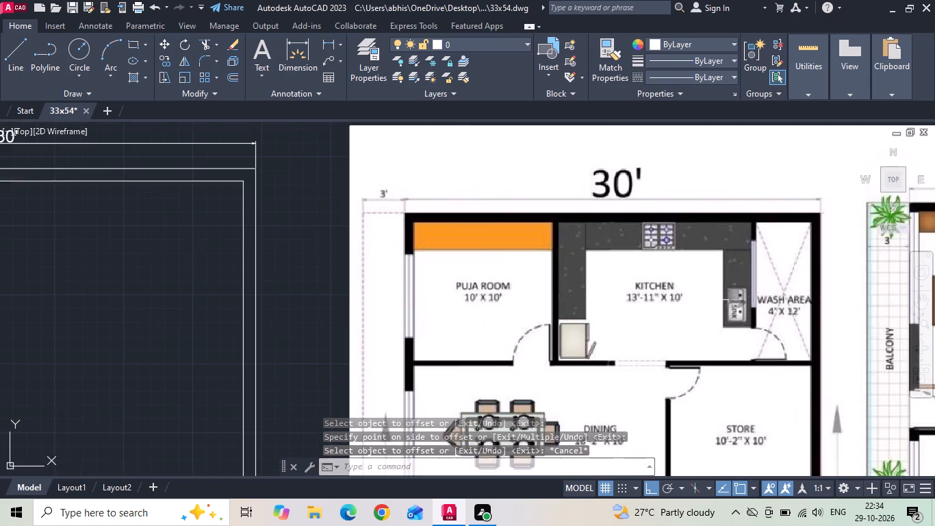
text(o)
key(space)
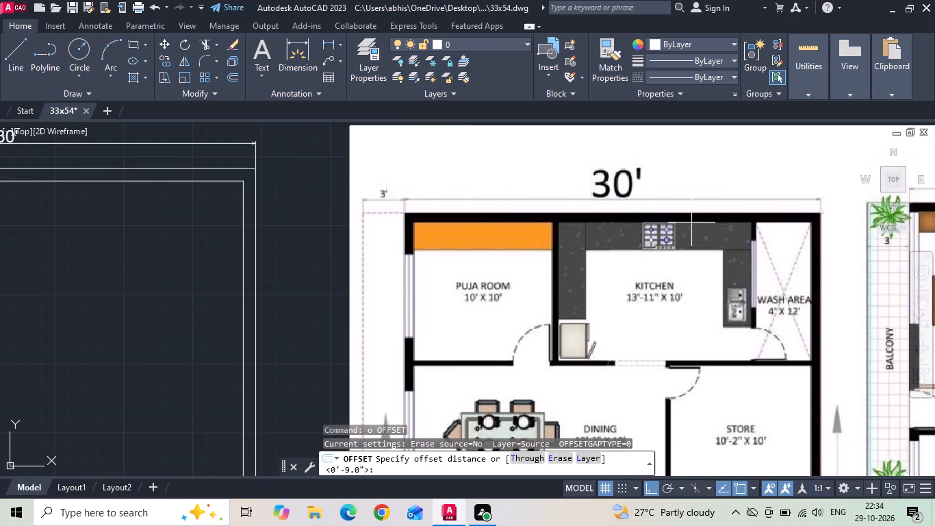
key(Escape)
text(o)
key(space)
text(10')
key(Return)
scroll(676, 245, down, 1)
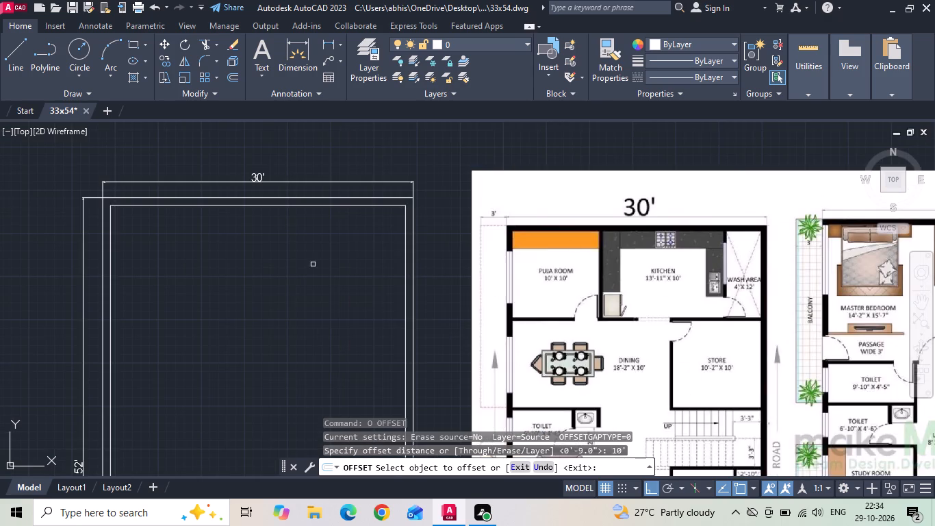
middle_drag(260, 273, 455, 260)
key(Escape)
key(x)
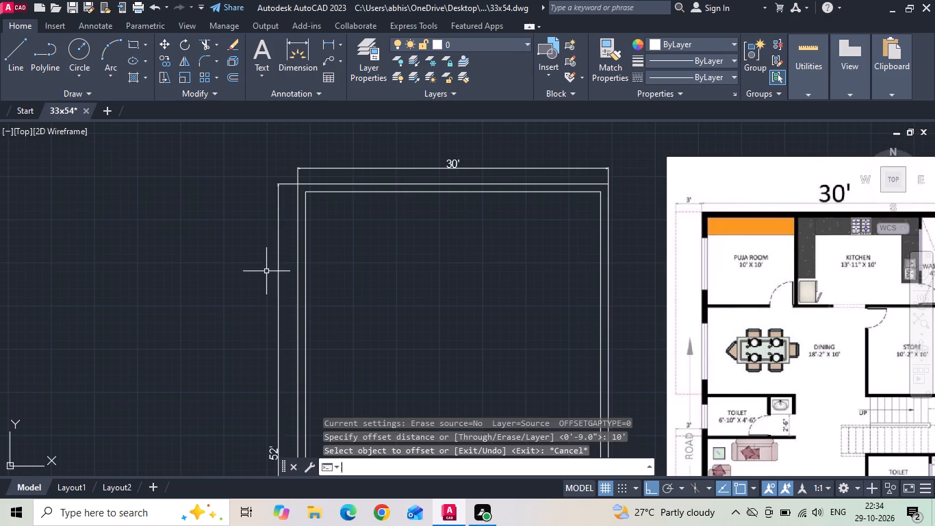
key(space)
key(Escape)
Explode the inner wall rectangle into separate lines.
click(307, 278)
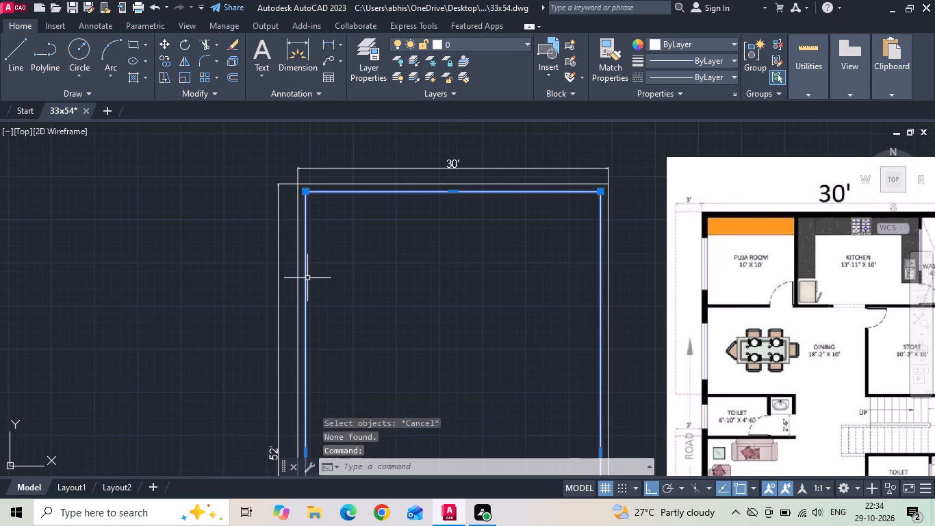
text(x)
key(space)
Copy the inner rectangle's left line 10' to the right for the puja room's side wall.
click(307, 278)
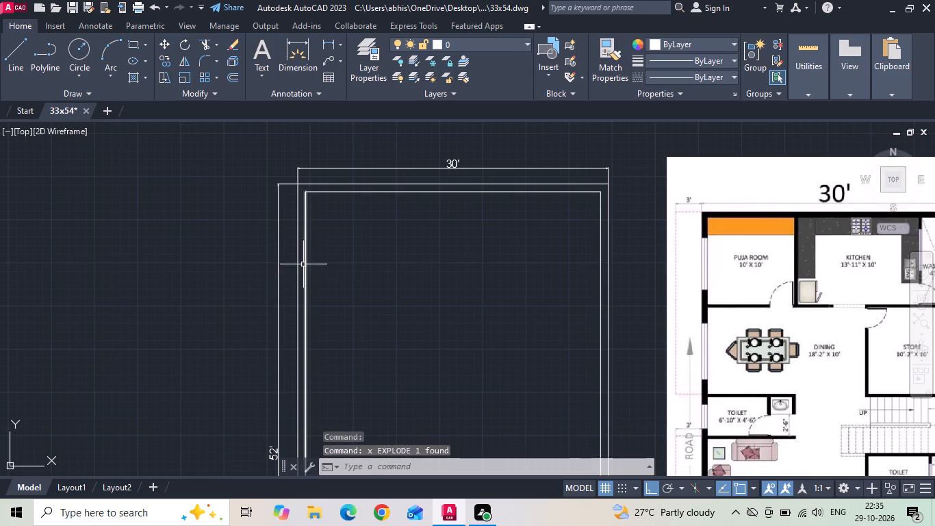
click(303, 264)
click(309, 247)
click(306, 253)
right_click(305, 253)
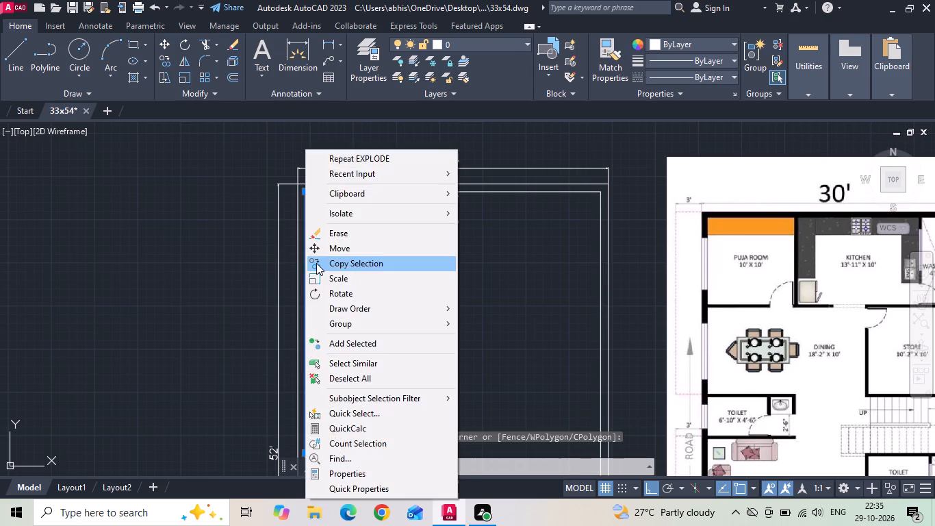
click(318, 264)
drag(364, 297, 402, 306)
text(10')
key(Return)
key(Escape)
Offset the inner rectangle's top line 10' downward for the puja room and kitchen's lower wall.
text(o 10')
key(Return)
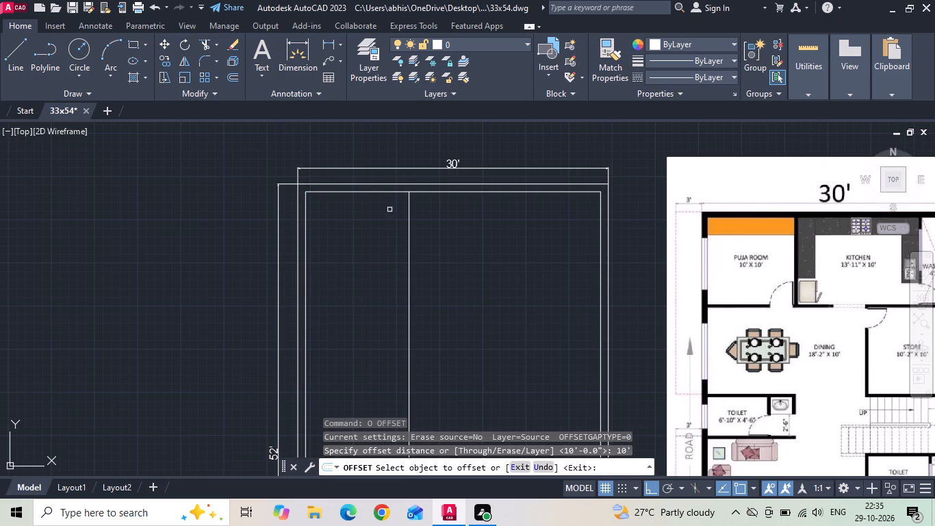
drag(379, 192, 376, 215)
click(369, 256)
key(Escape)
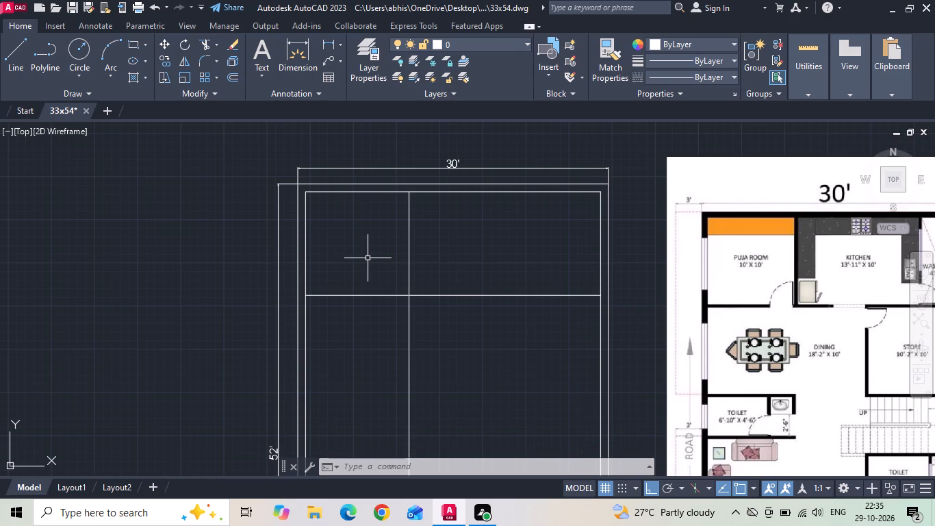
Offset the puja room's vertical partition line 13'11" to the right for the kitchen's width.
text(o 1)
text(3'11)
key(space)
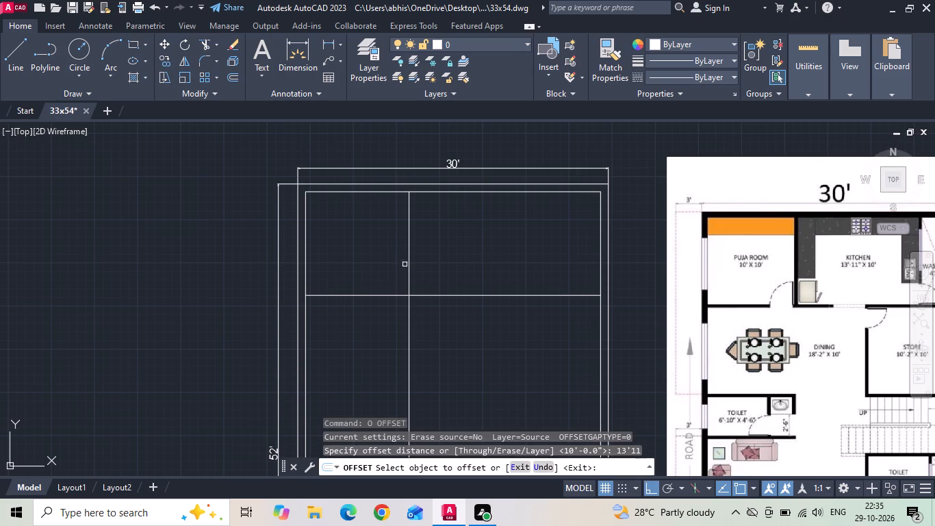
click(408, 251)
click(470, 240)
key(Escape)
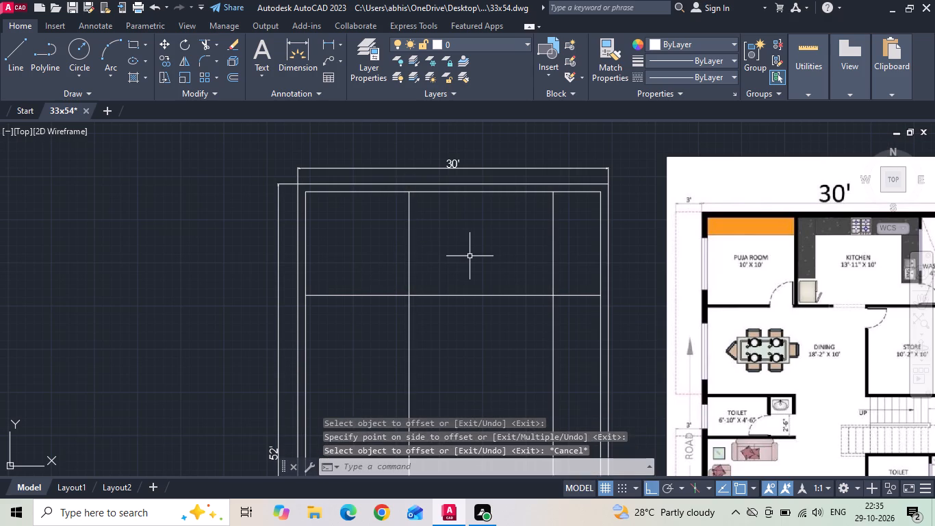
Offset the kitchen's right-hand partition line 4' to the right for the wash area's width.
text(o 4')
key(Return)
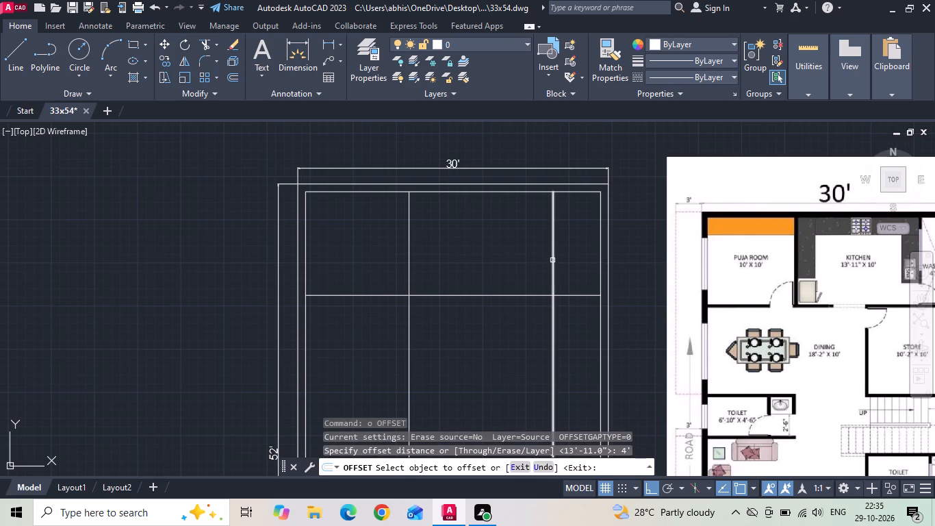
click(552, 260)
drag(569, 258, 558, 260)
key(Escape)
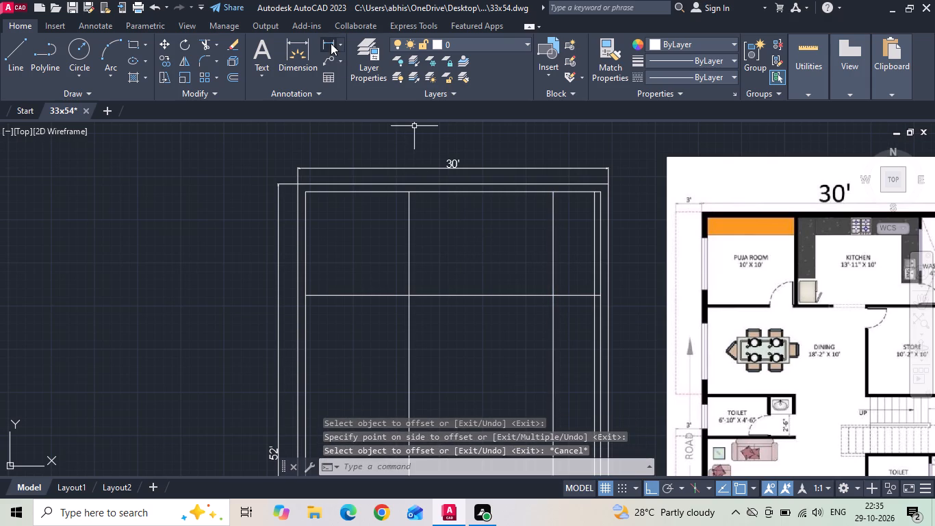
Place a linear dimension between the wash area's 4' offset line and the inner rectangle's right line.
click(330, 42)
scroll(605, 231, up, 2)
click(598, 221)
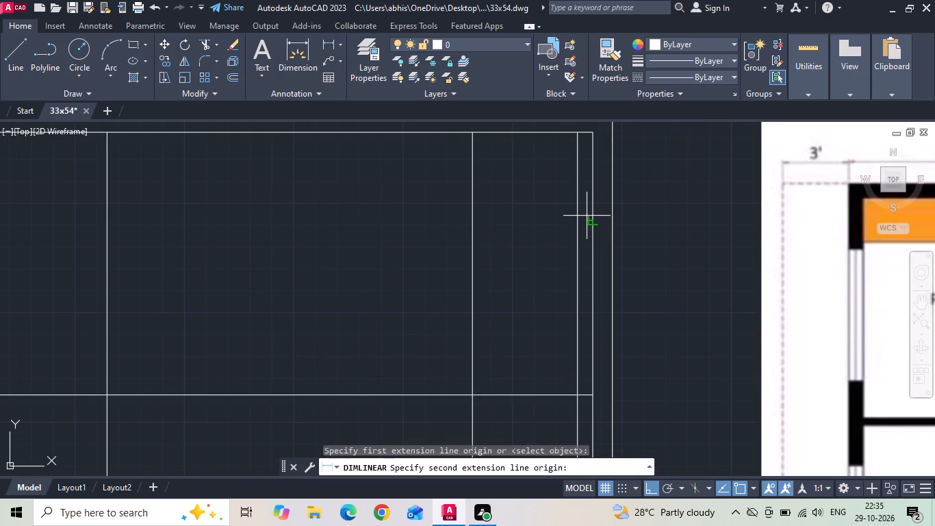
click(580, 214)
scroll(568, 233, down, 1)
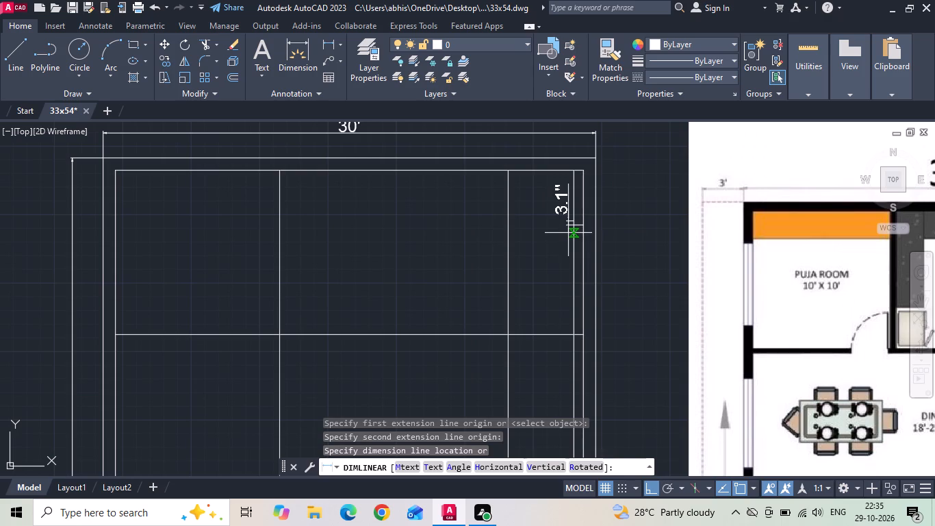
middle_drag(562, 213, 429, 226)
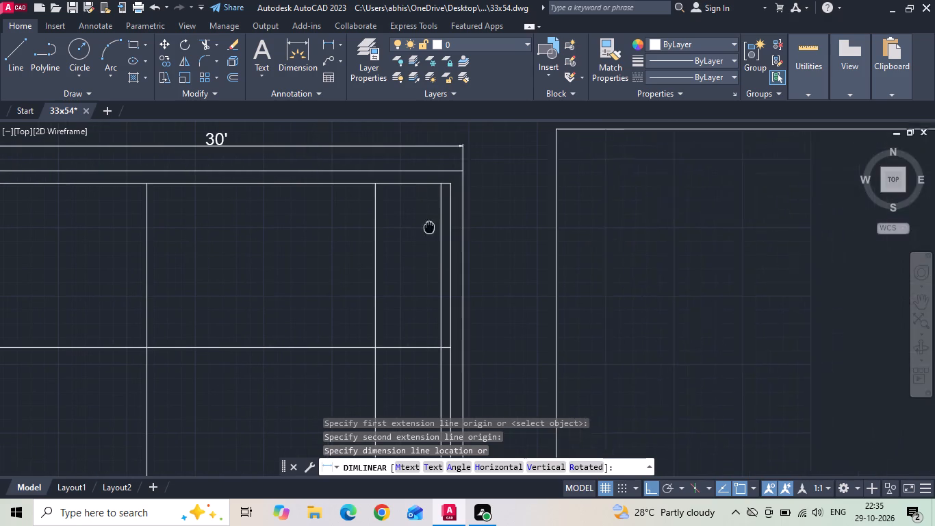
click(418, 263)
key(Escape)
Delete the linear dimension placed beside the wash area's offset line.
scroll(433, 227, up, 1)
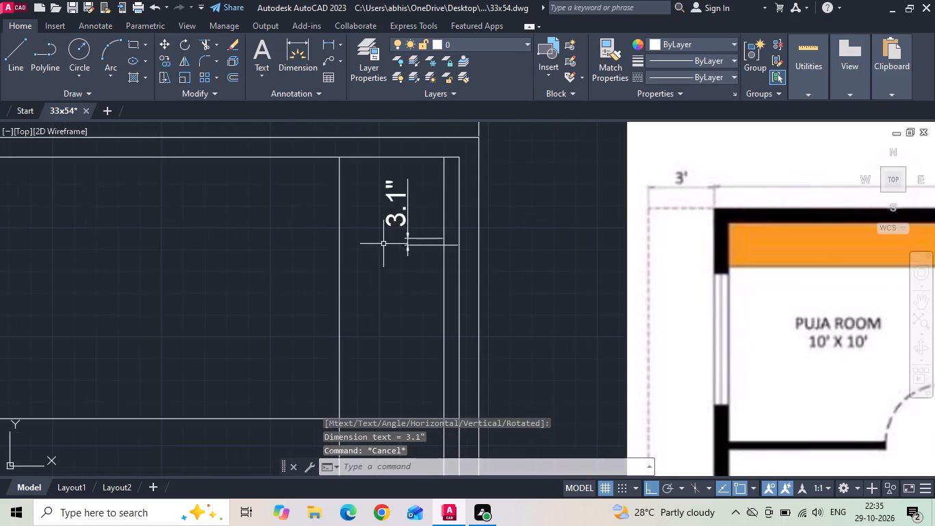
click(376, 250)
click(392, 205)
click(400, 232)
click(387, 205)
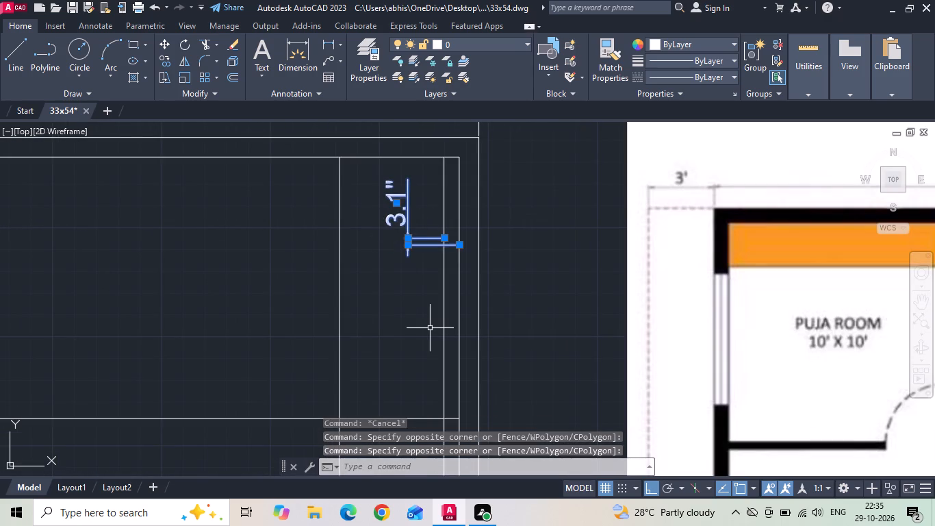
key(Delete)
Measure the horizontal gap between the wash area's offset line and the inner rectangle's right line.
text(dli)
key(space)
click(447, 284)
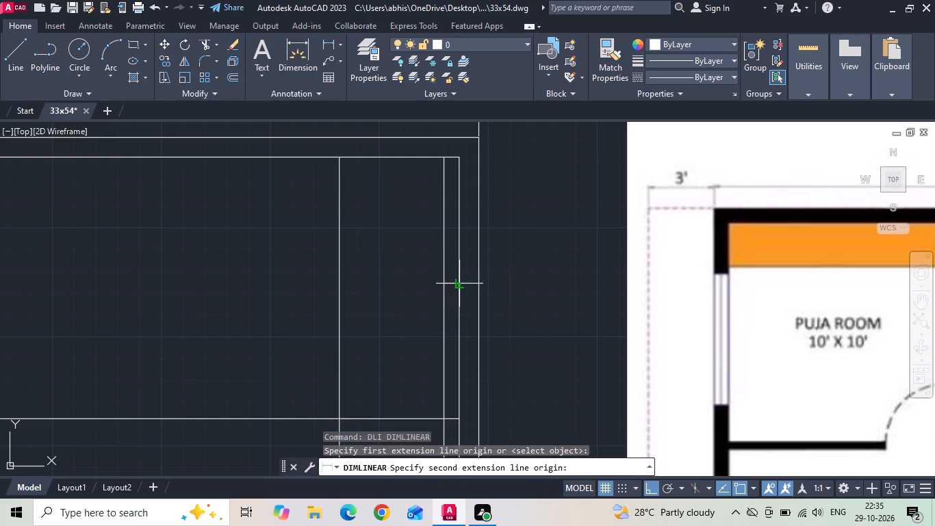
click(460, 282)
scroll(441, 316, down, 2)
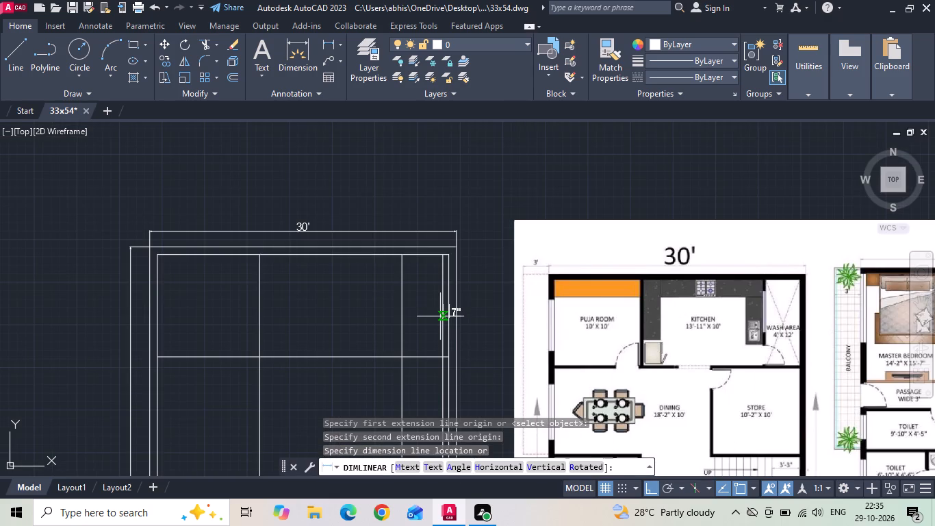
key(Escape)
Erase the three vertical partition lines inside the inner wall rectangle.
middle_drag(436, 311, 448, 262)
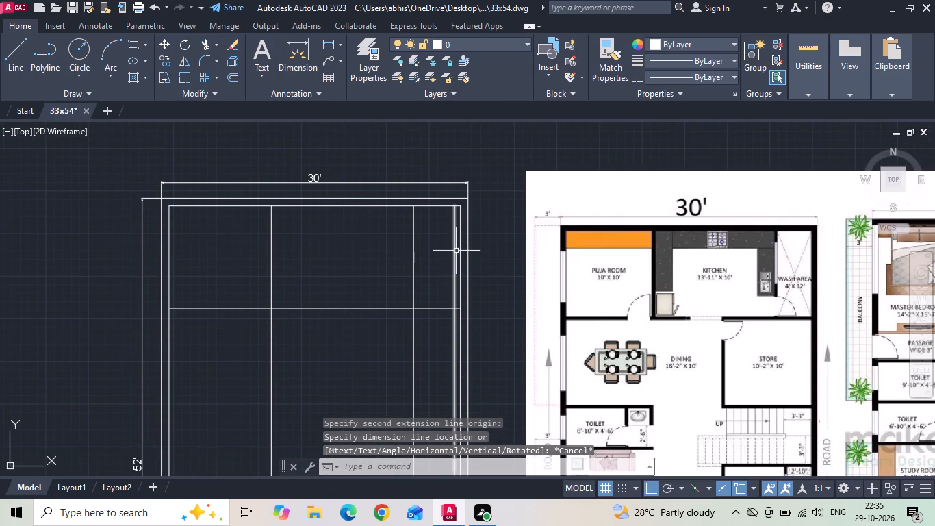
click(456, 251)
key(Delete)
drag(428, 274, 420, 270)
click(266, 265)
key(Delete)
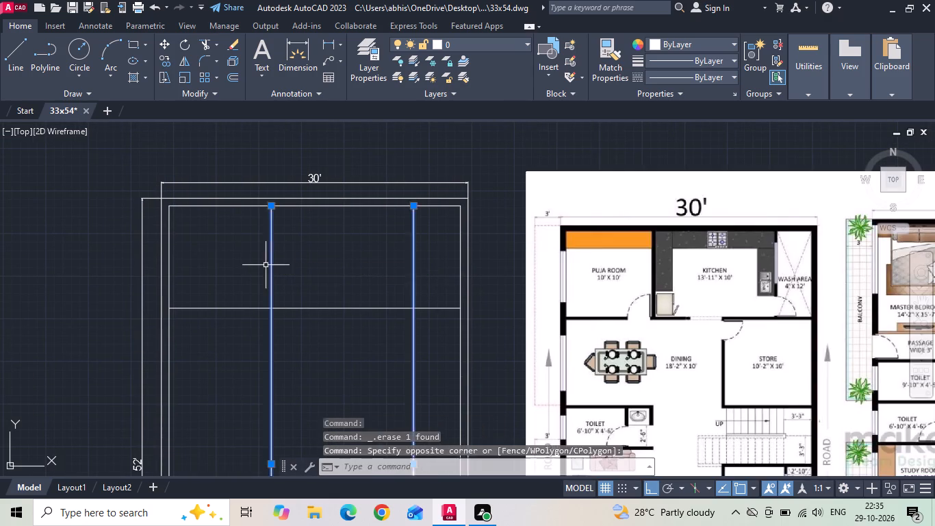
Offset the inner rectangle's right line 4' inward for the wash area's wall.
text(o 4')
key(Return)
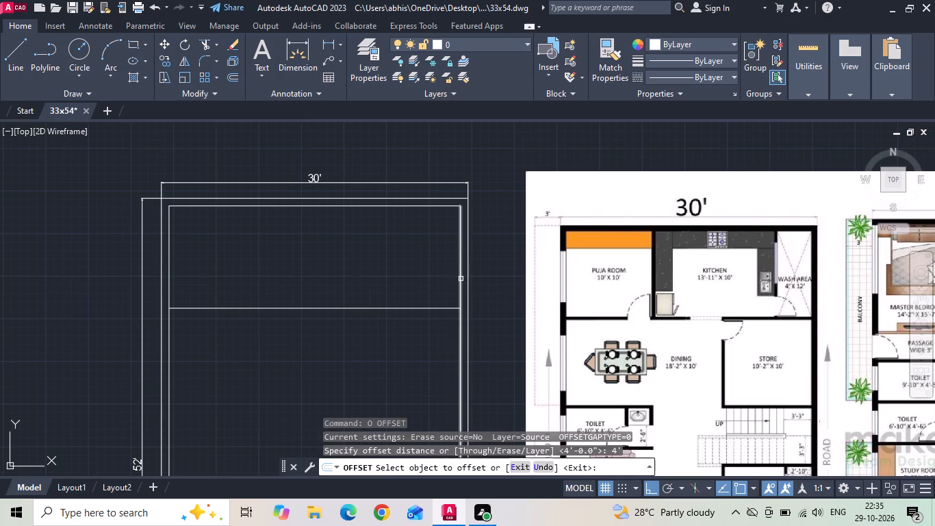
click(461, 279)
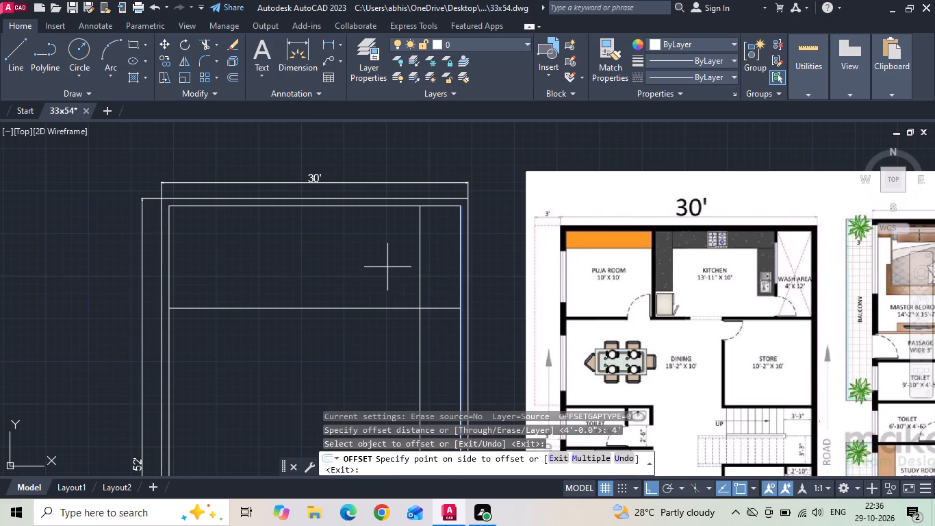
click(387, 267)
key(Escape)
Examine the room layouts and sizes on the ground and first floor reference plans.
middle_drag(382, 266, 370, 218)
scroll(370, 216, down, 1)
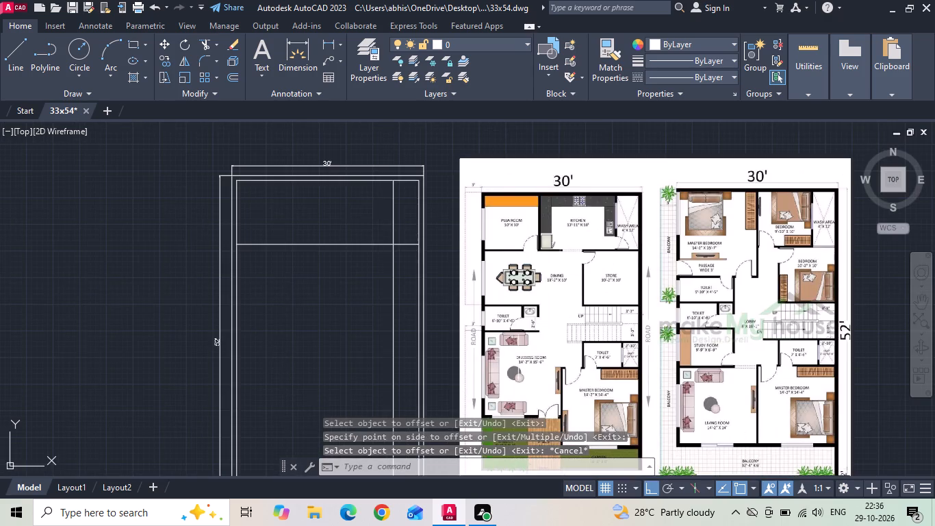
middle_drag(522, 358, 515, 283)
scroll(532, 364, up, 2)
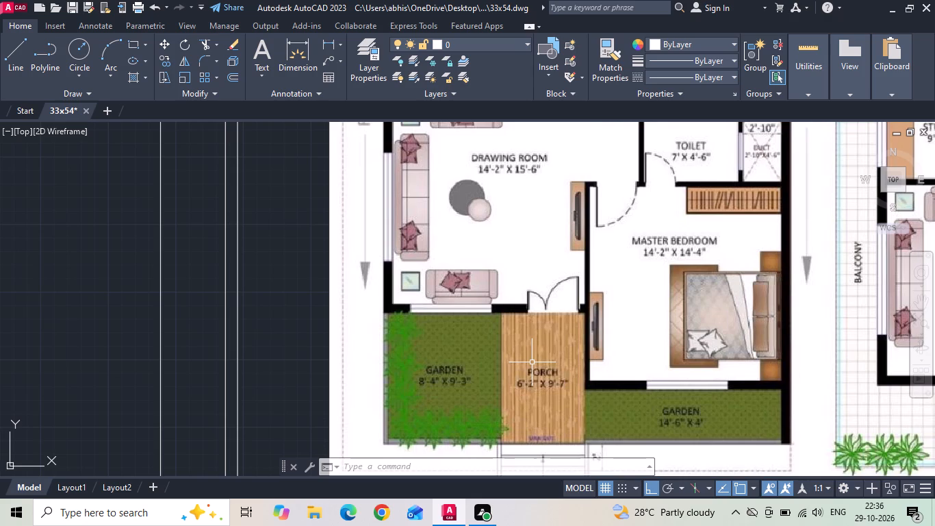
scroll(531, 362, down, 2)
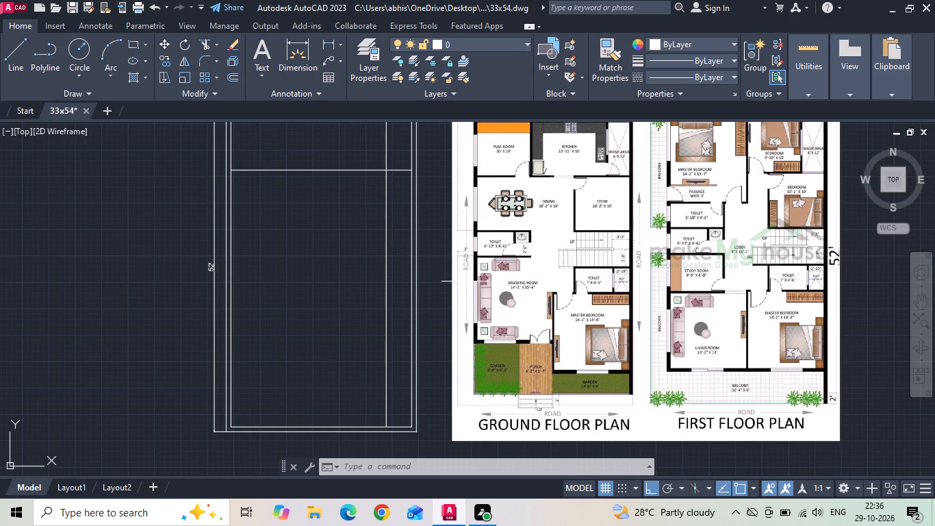
scroll(464, 284, down, 1)
scroll(675, 181, up, 2)
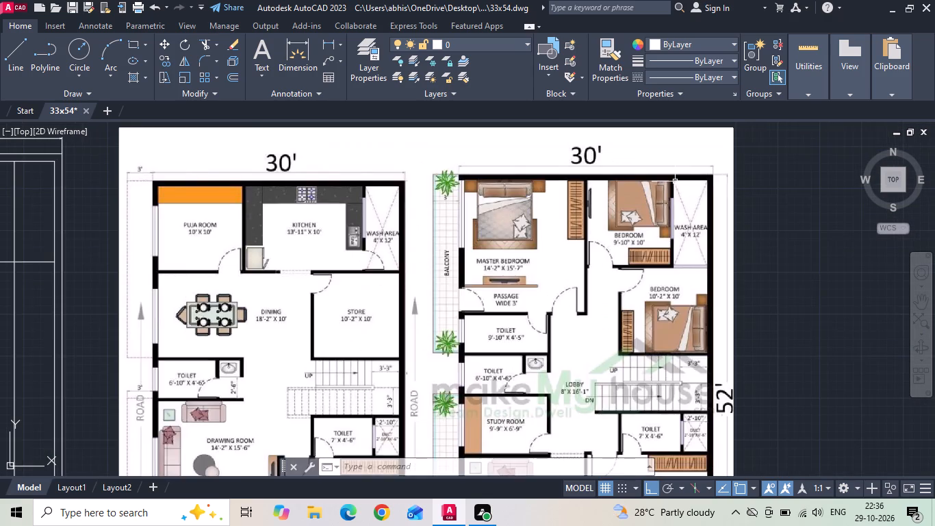
scroll(675, 181, up, 1)
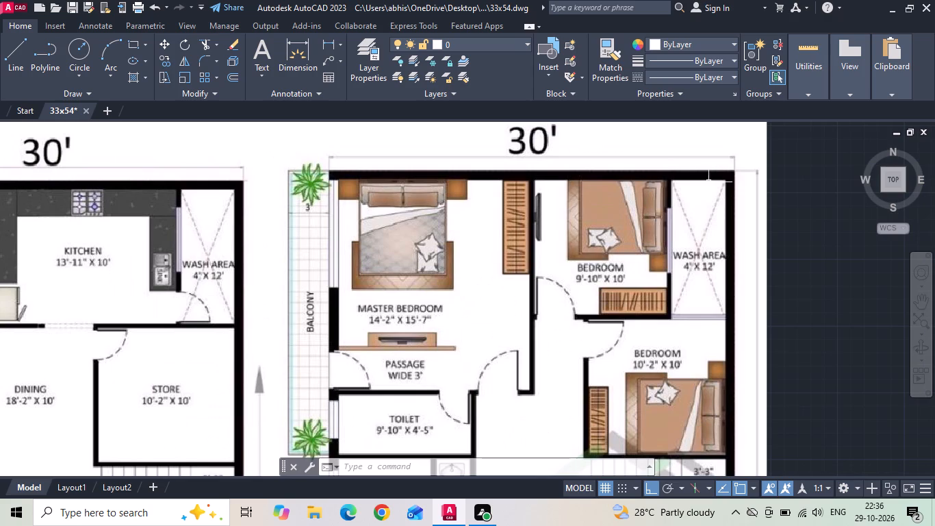
key(Escape)
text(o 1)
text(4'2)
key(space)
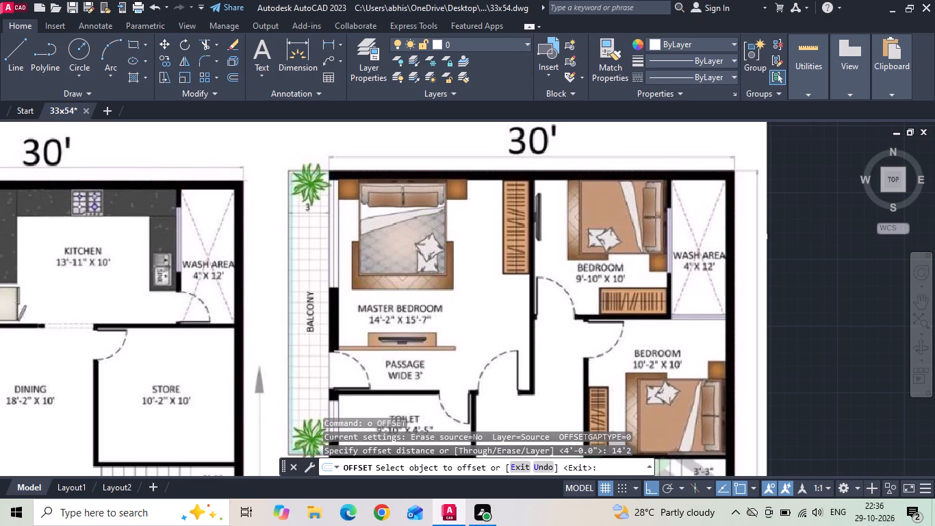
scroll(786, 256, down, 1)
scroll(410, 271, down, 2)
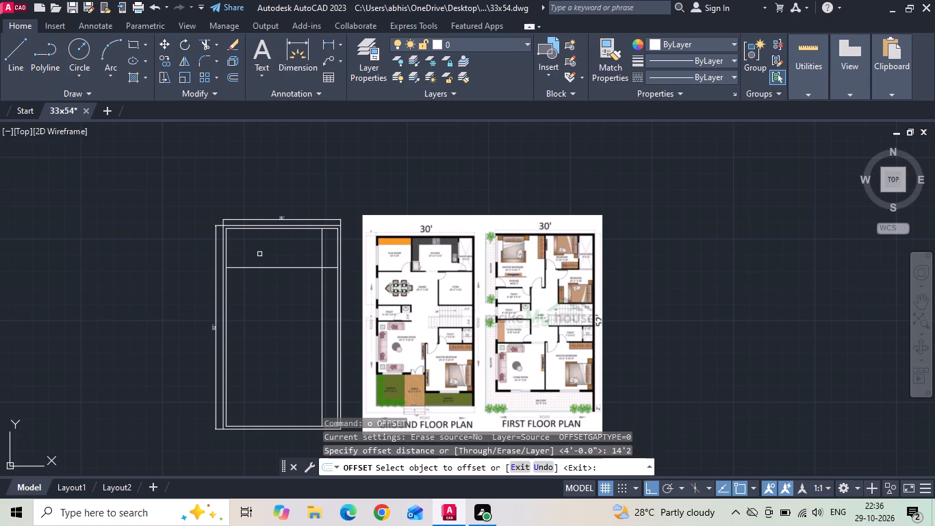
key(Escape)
Copy the outer and inner wall rectangles with their 30' and 52' dimensions to the empty area right of the first floor plan.
drag(325, 201, 318, 211)
click(257, 181)
drag(252, 192, 234, 238)
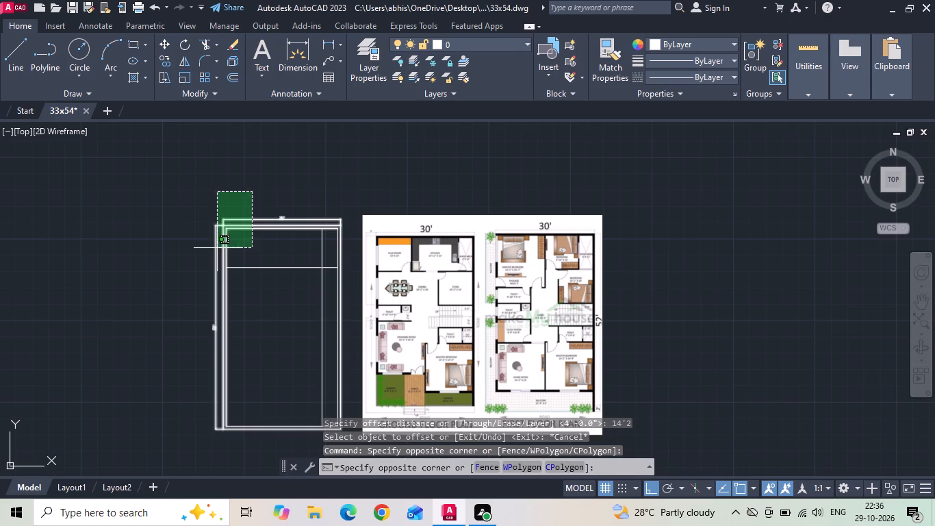
click(201, 238)
right_click(199, 237)
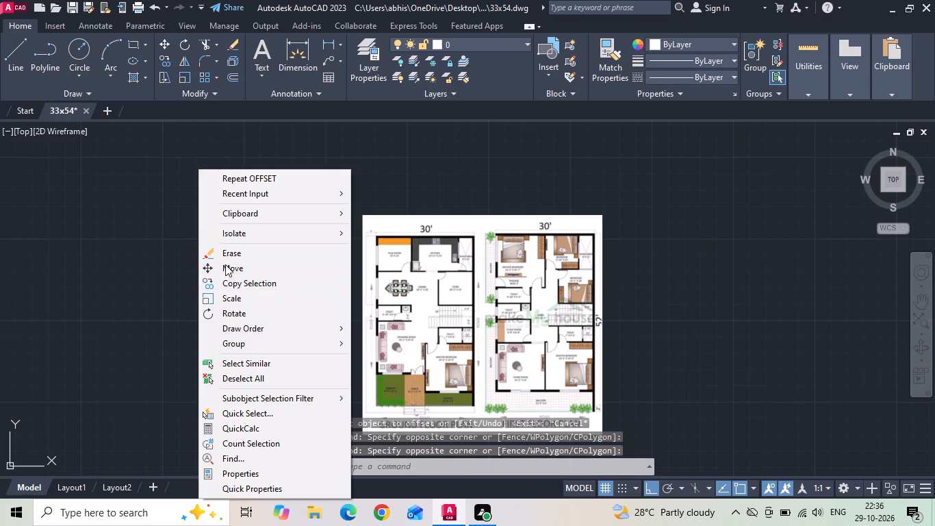
click(194, 186)
click(309, 190)
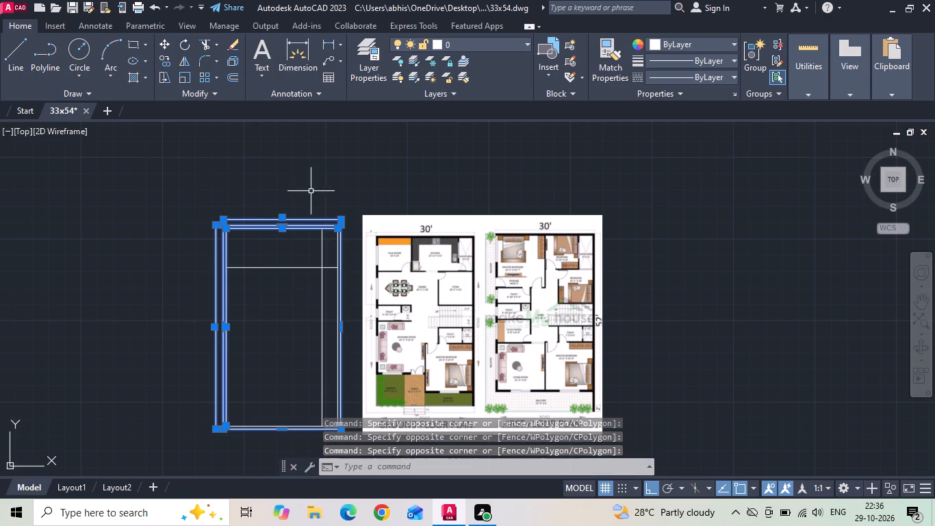
drag(351, 251, 342, 257)
click(326, 239)
drag(298, 347, 267, 429)
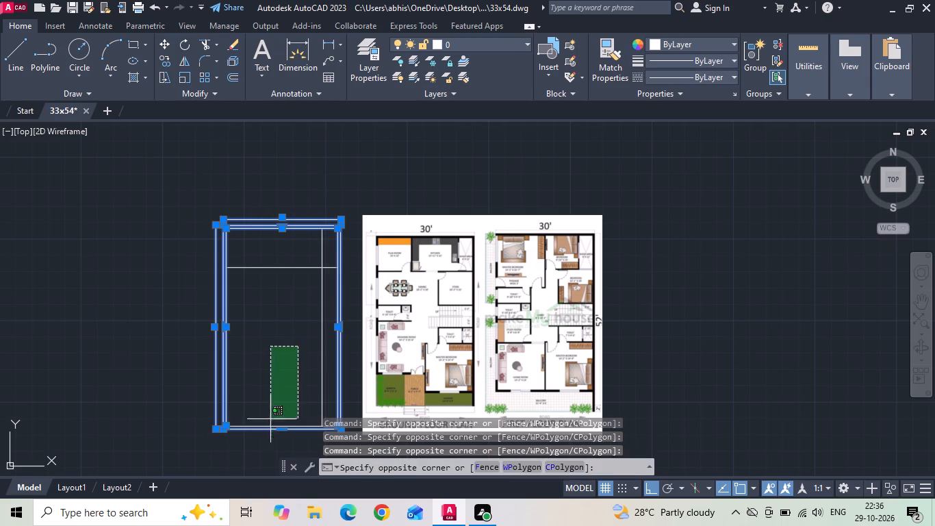
click(256, 447)
right_click(253, 337)
click(309, 116)
drag(252, 216, 281, 224)
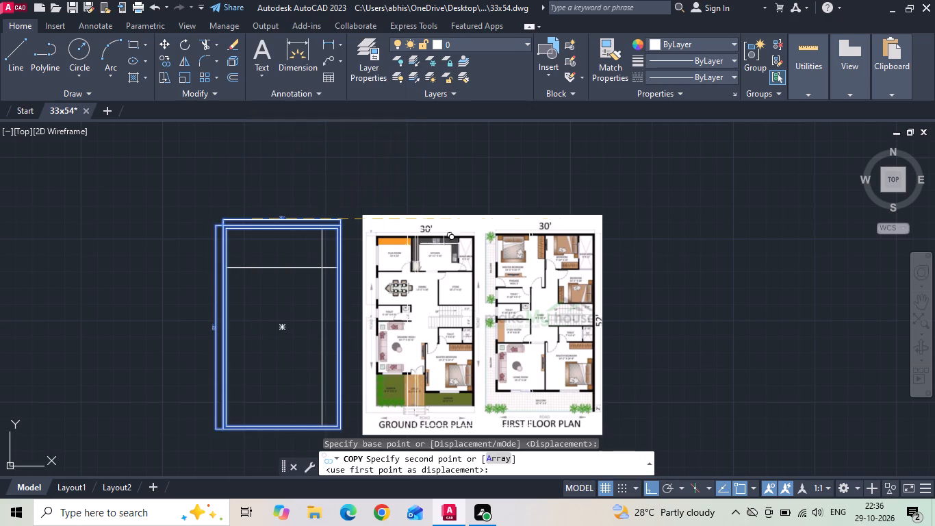
click(662, 240)
key(Escape)
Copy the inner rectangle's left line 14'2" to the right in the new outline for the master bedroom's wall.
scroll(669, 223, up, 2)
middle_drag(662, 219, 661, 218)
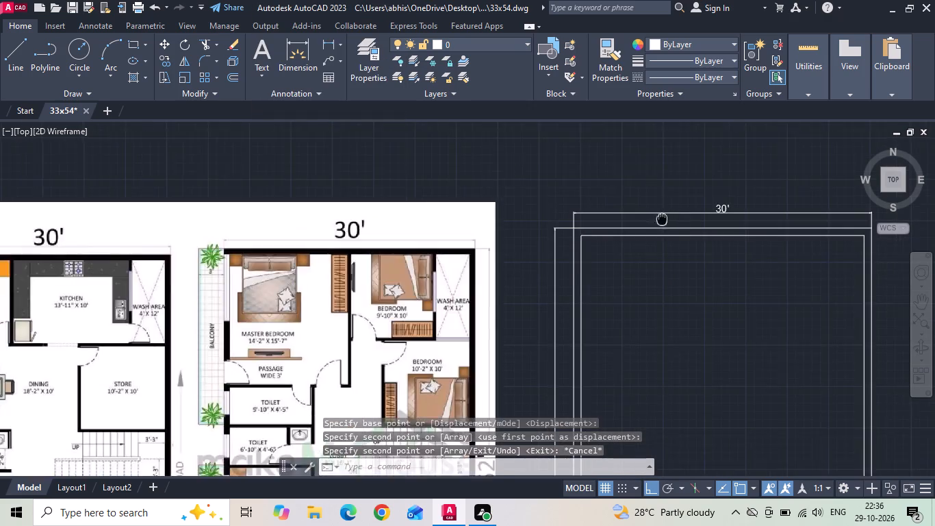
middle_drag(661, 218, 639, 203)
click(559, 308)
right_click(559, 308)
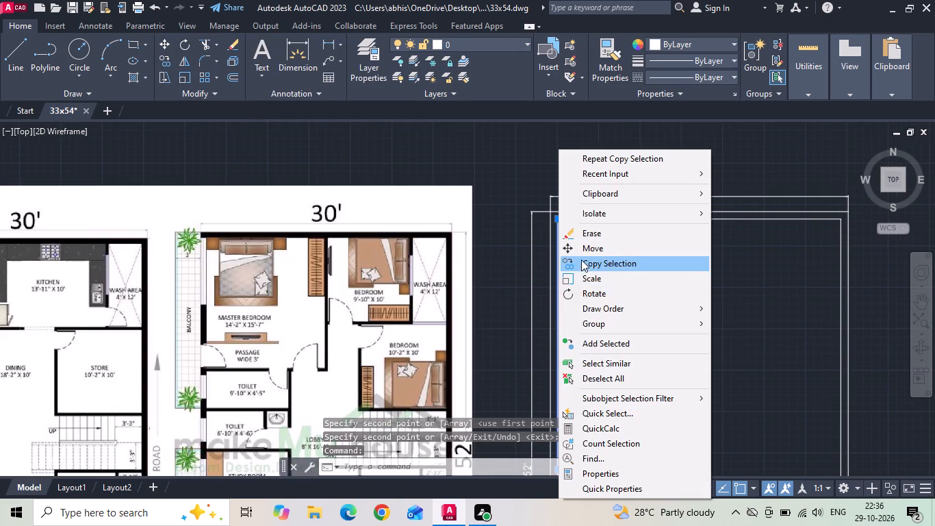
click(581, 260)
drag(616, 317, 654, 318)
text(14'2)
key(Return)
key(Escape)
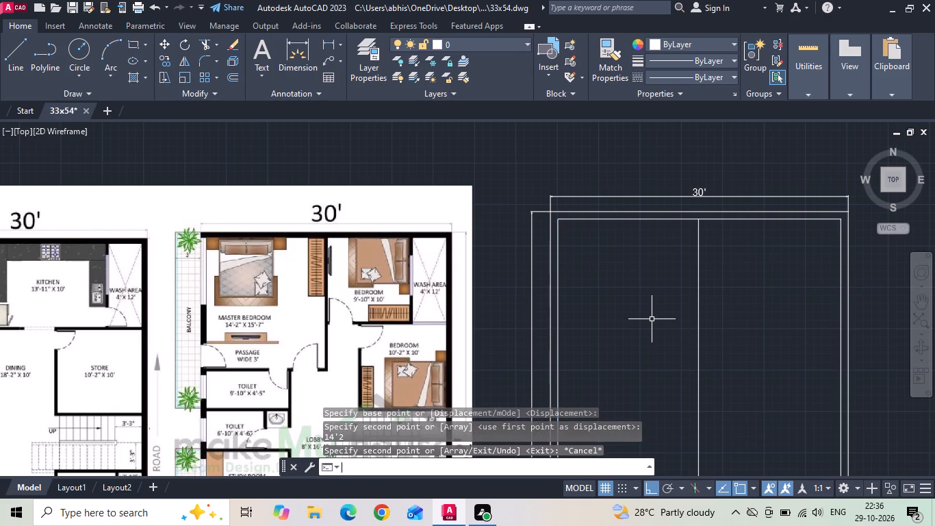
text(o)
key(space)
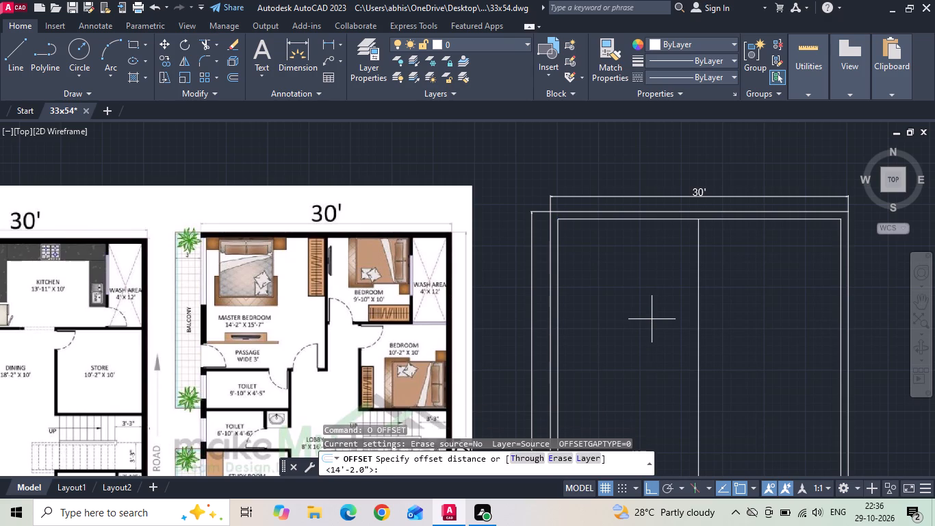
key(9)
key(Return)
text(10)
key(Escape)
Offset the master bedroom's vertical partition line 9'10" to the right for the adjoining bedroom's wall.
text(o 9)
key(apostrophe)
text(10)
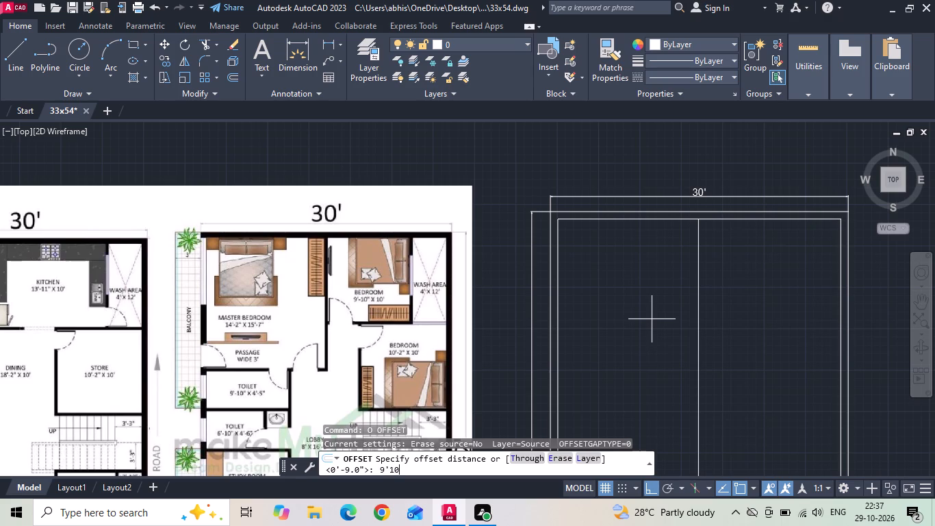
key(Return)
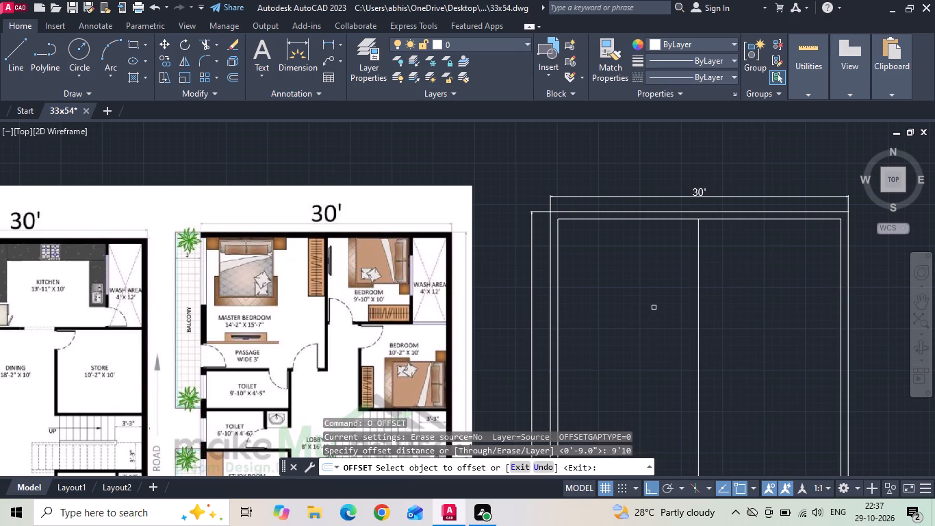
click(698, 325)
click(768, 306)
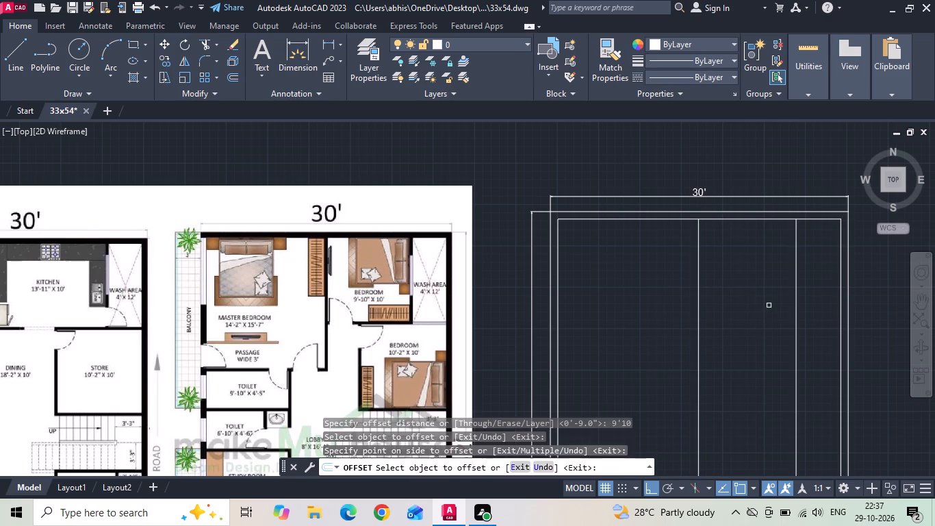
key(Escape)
Measure the horizontal gap between the inner rectangle's right line and the bedroom's offset line.
click(322, 42)
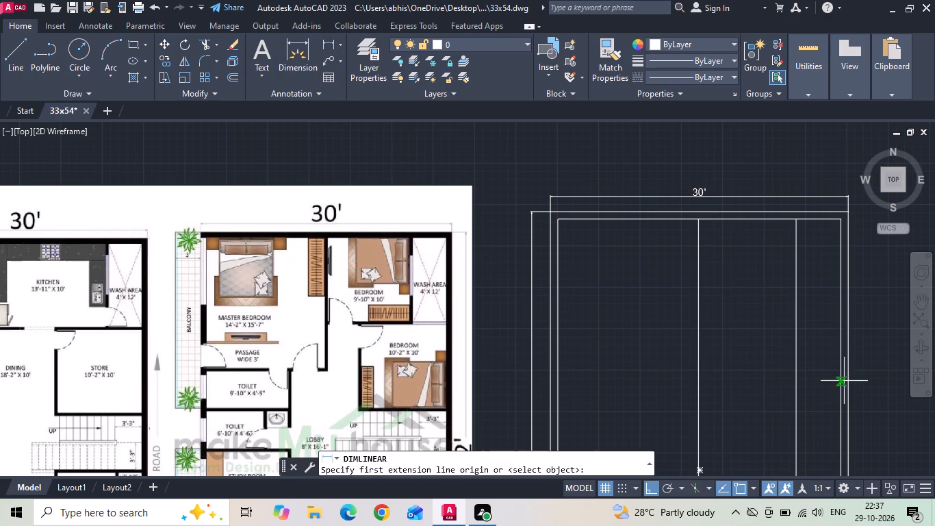
click(839, 318)
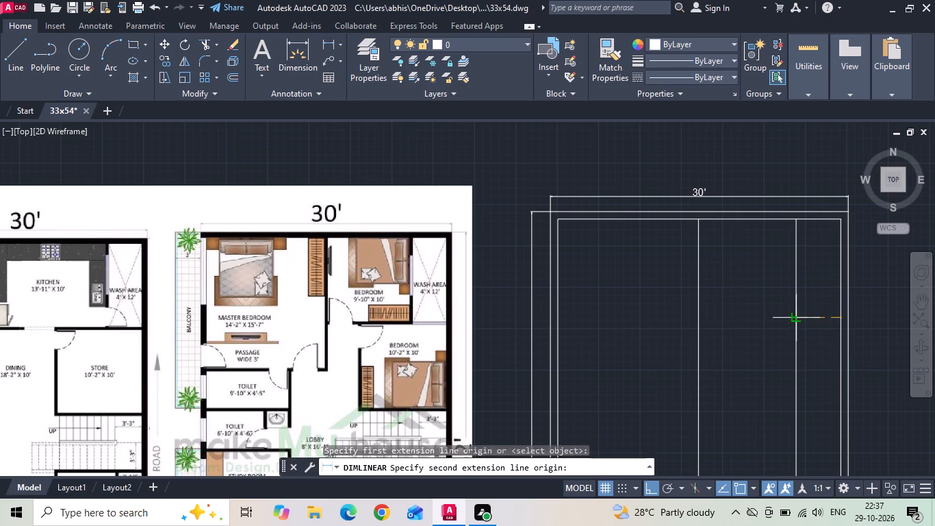
click(799, 316)
scroll(799, 316, up, 1)
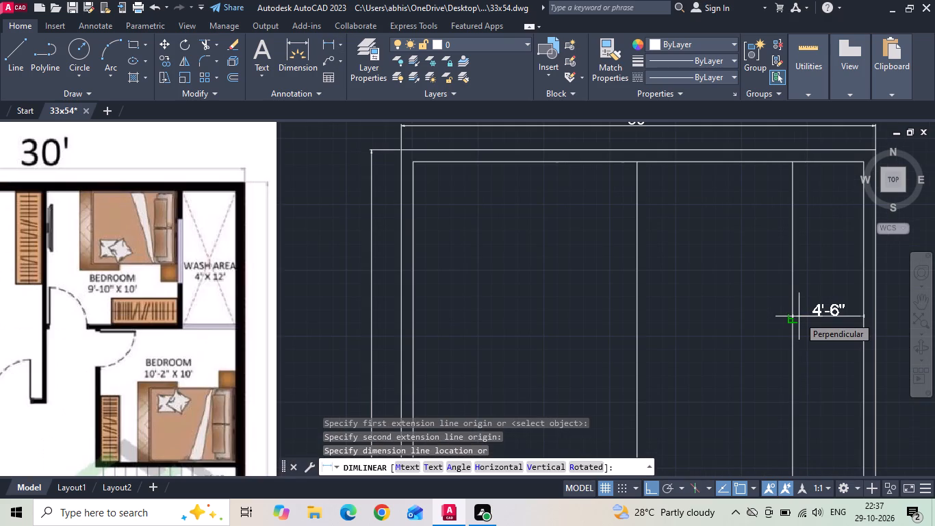
scroll(799, 316, down, 1)
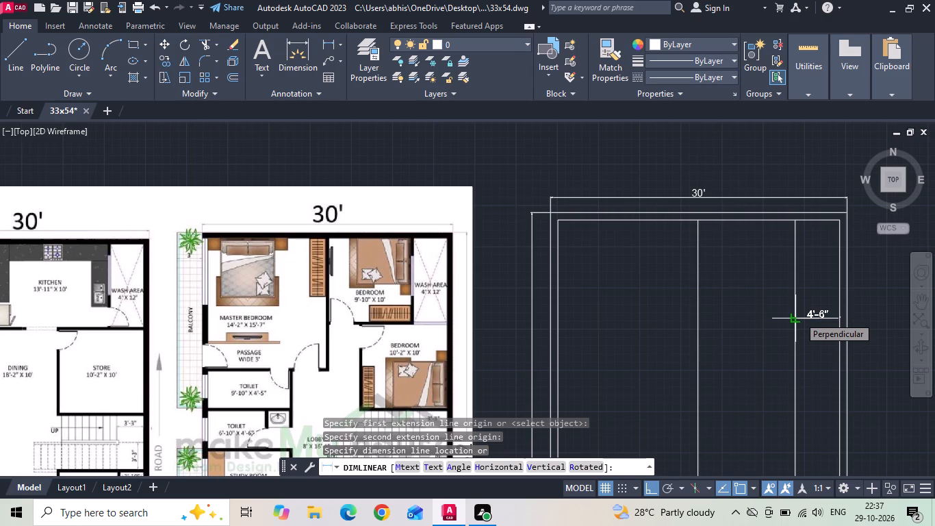
key(Escape)
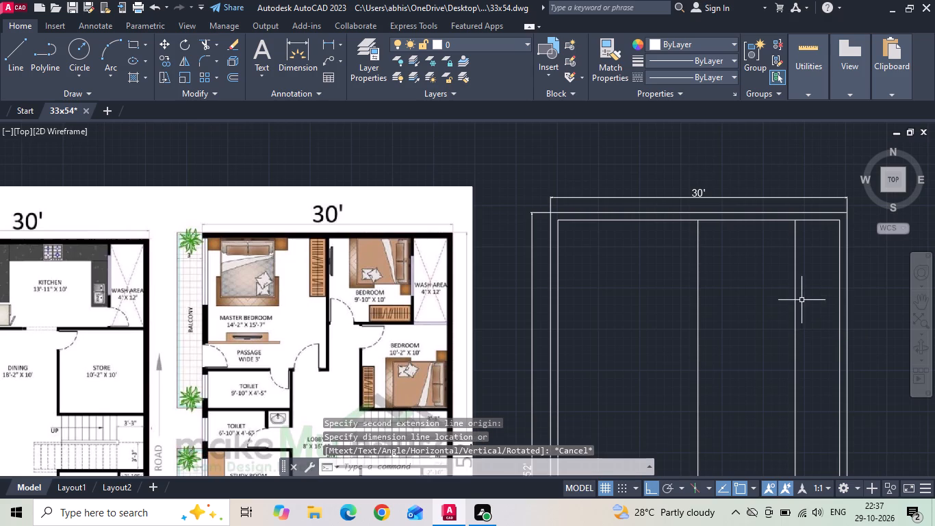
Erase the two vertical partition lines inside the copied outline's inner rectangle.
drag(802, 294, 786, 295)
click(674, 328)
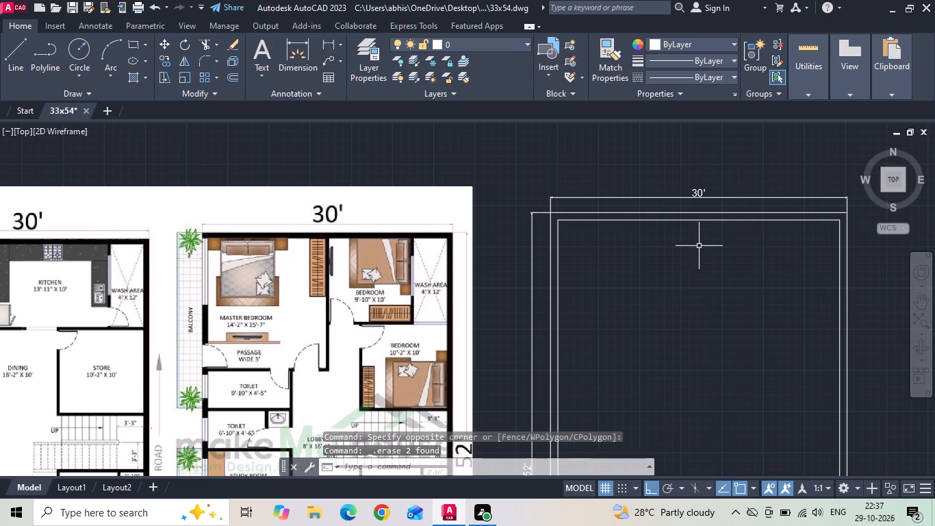
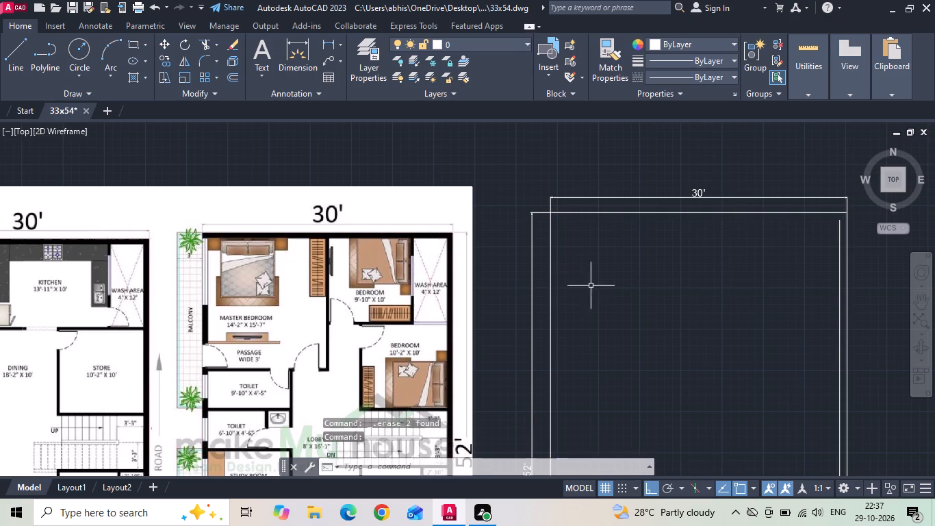
Erase the vertical and horizontal lines remaining from the inner rectangle in the first-floor outline.
click(838, 302)
key(Delete)
scroll(706, 255, down, 2)
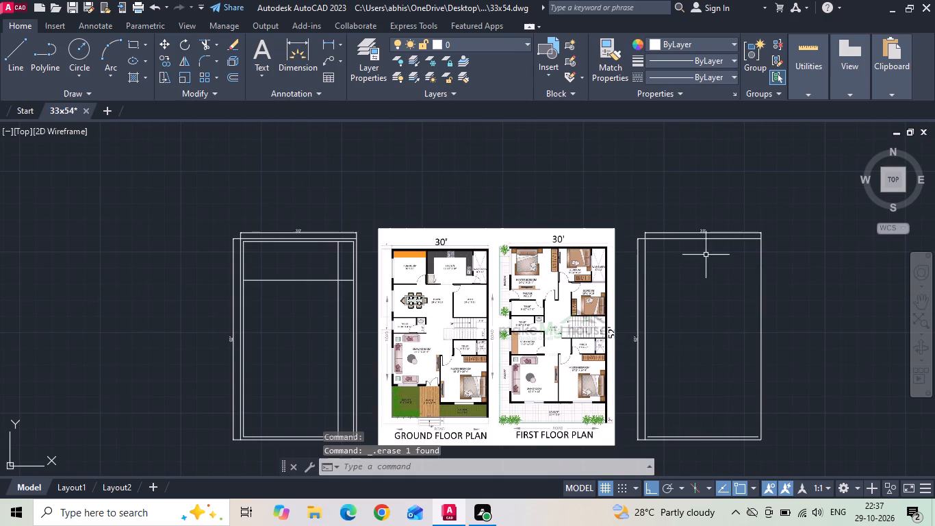
click(692, 436)
key(Delete)
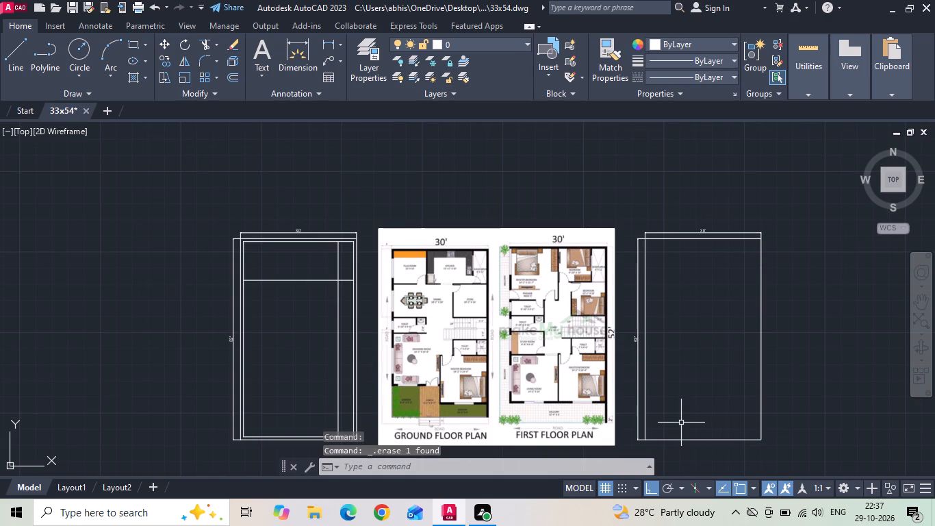
Offset the first-floor outline's outer rectangle 8" inward to form the external wall's inner face.
text(o)
key(space)
key(8)
key(Return)
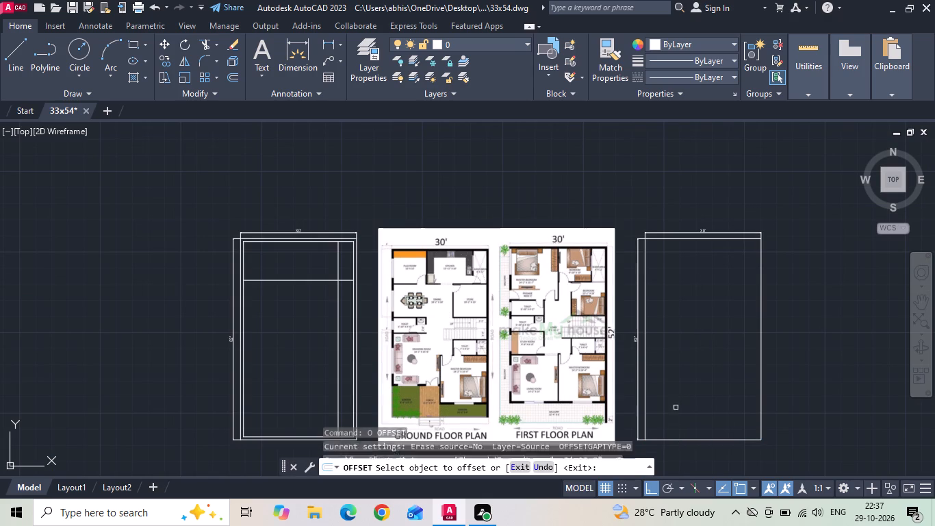
drag(645, 348, 652, 340)
click(668, 315)
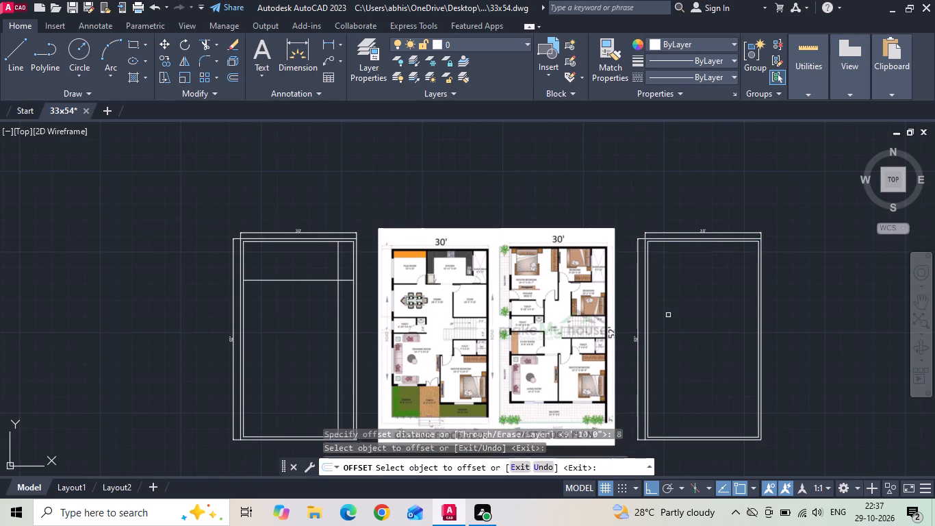
key(Escape)
Explode the first-floor outline's inner rectangle into separate lines.
text(x)
key(space)
scroll(648, 305, up, 2)
click(643, 295)
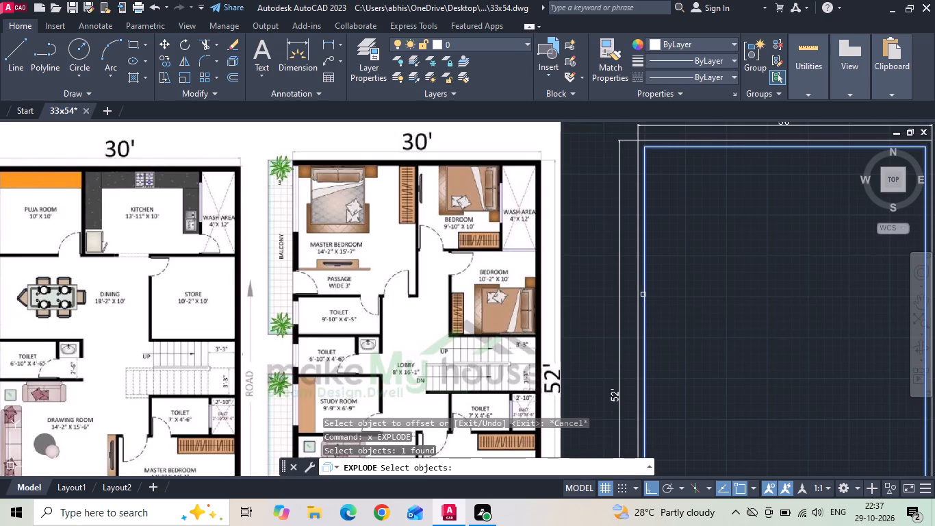
key(space)
Copy the inner rectangle's left line 14'2" to the right for the first-floor master bedroom's wall.
click(643, 290)
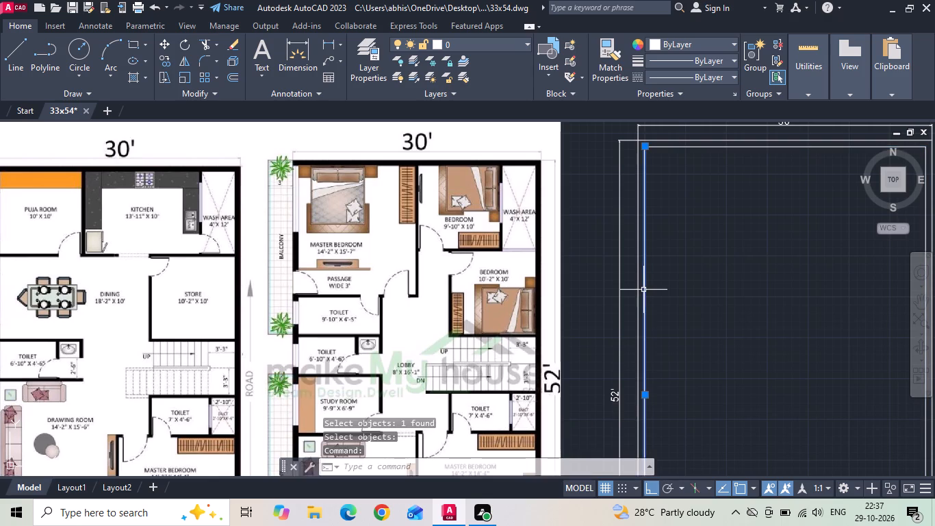
right_click(643, 290)
click(671, 269)
drag(704, 297, 711, 298)
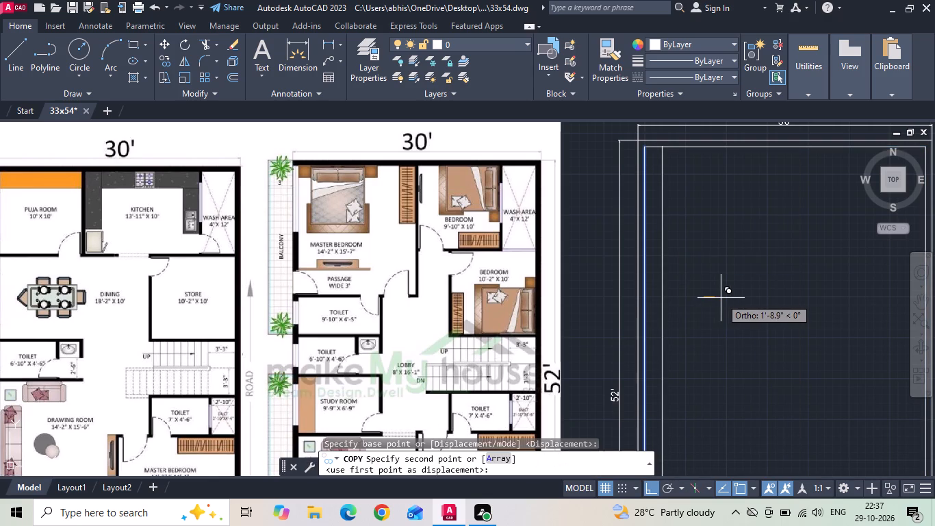
text(14')
key(2)
key(Return)
key(Escape)
Offset the inner rectangle's top line 15'7" downward for the master bedroom's lower wall.
text(o 15'7)
key(space)
click(697, 145)
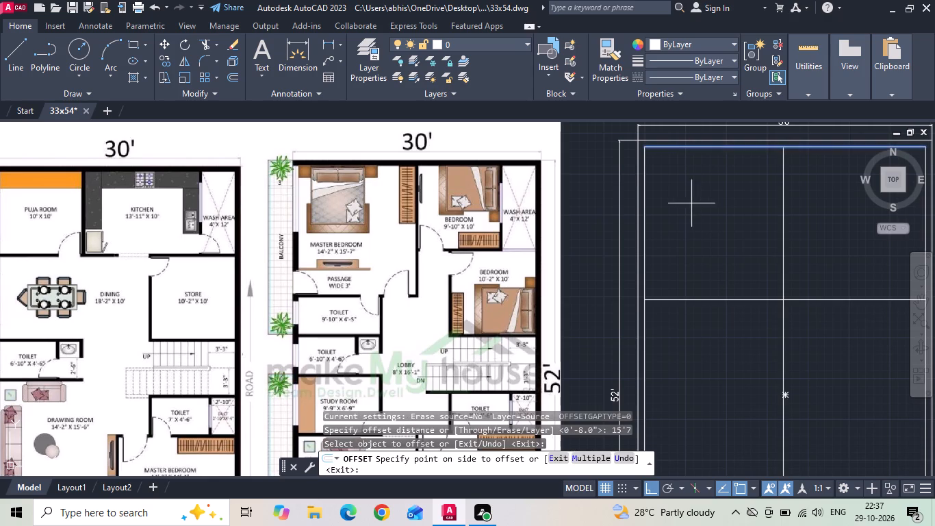
click(693, 249)
key(Escape)
middle_drag(691, 250, 678, 212)
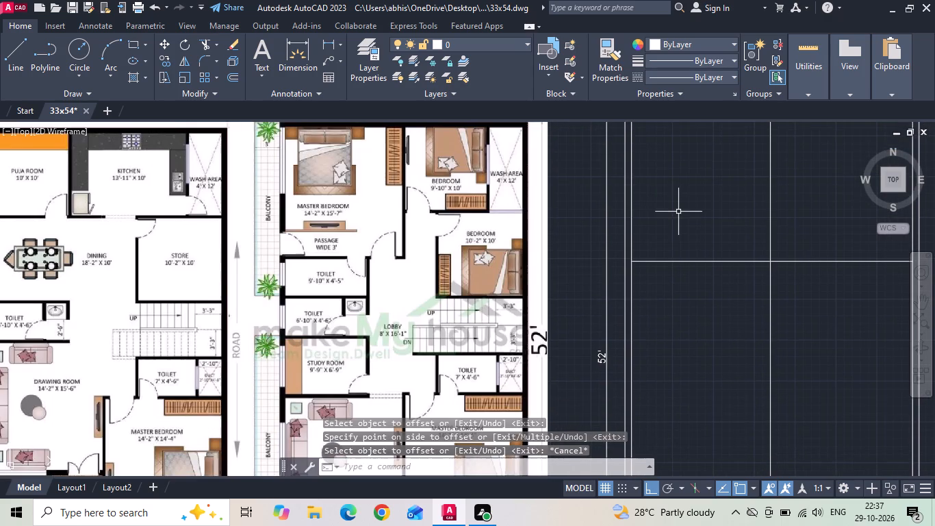
key(Escape)
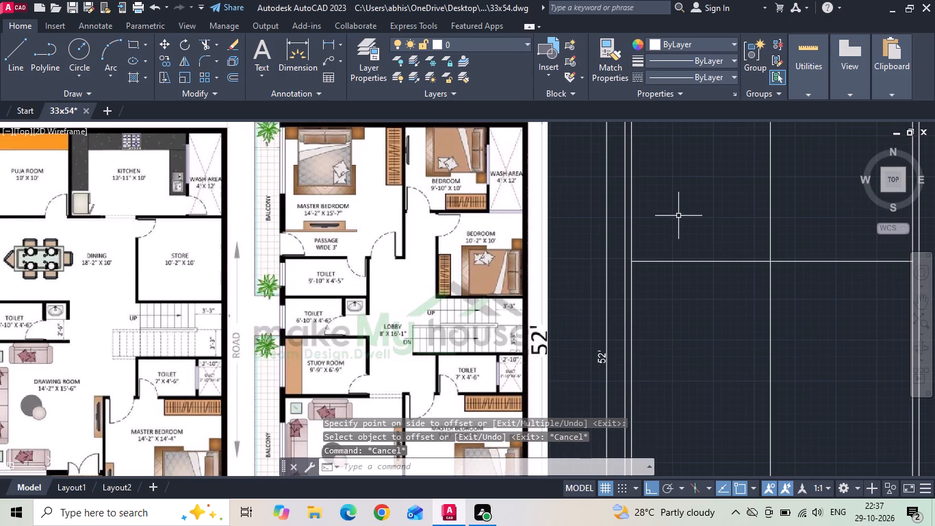
Offset the inner rectangle's top line 10' downward for the upper bedroom's wall.
middle_drag(675, 230, 385, 283)
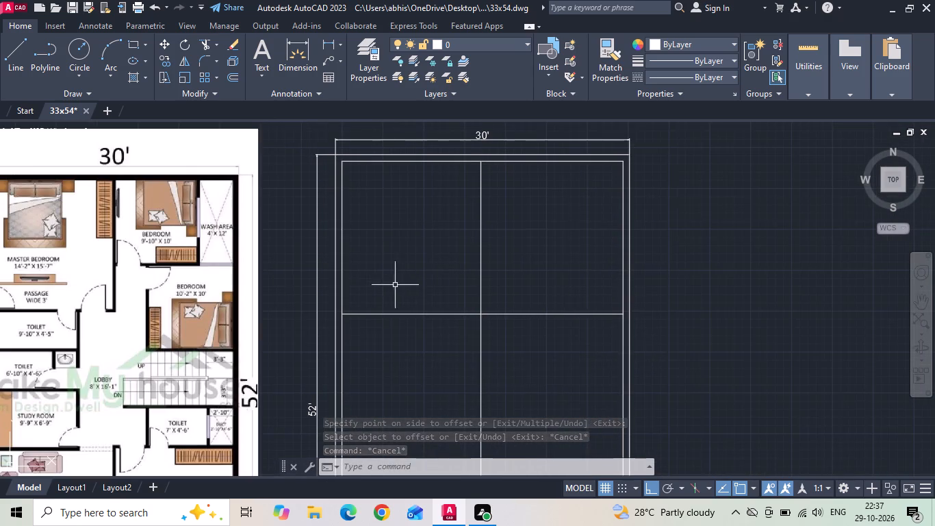
drag(474, 288, 465, 301)
key(Escape)
text(o 1)
key(0)
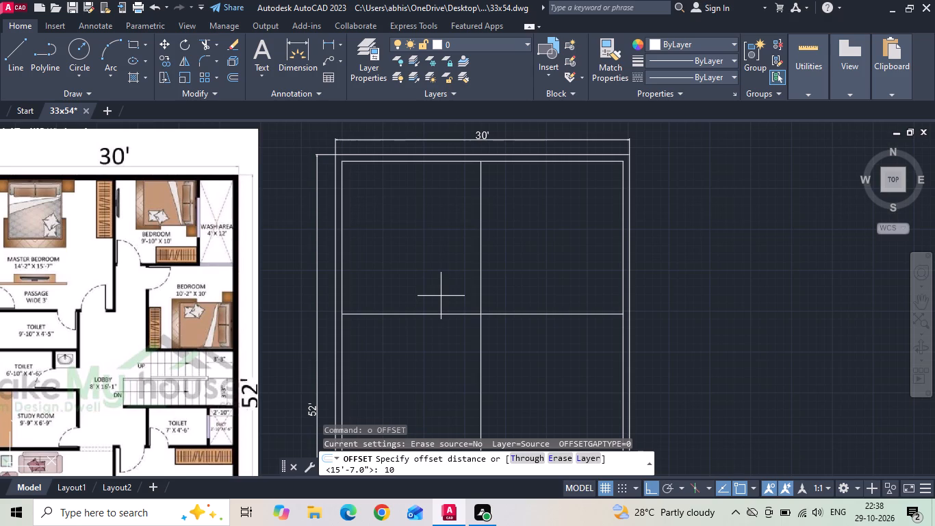
middle_drag(441, 296, 530, 292)
key(apostrophe)
key(Return)
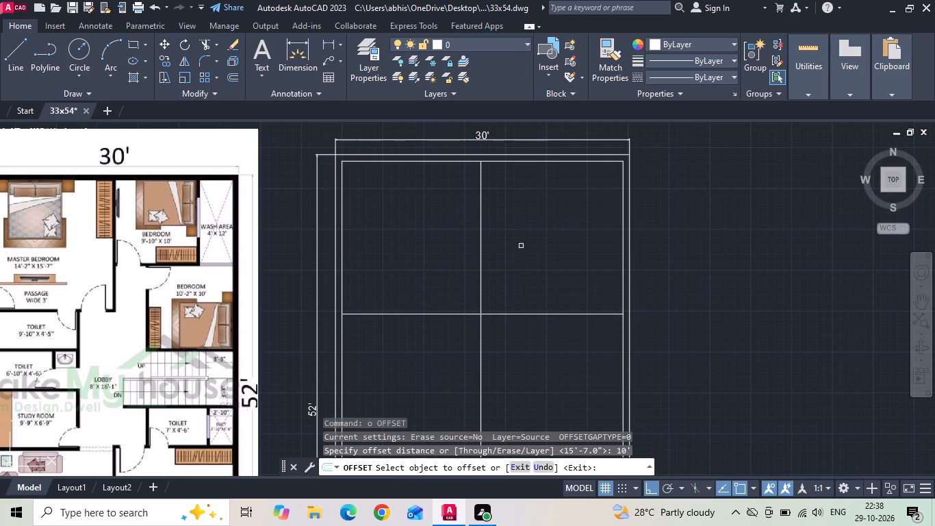
drag(537, 162, 537, 177)
click(537, 284)
middle_drag(537, 260, 556, 262)
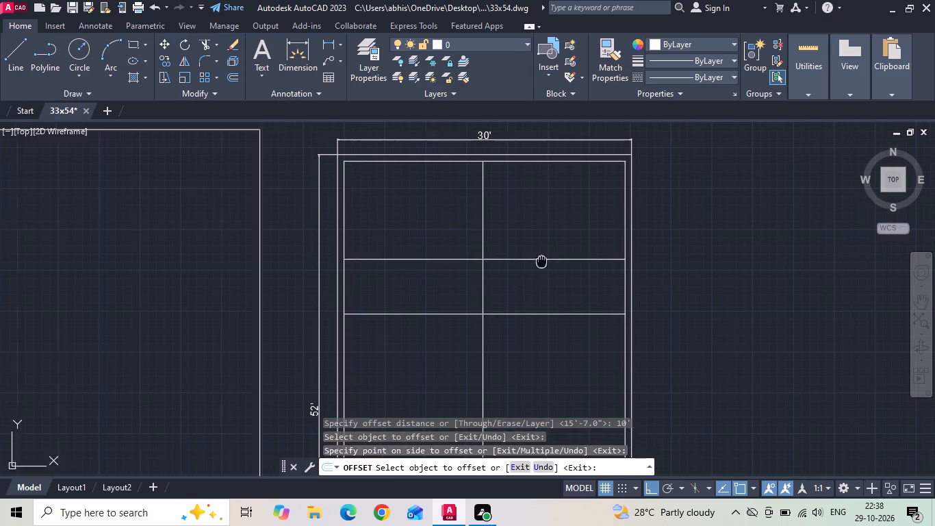
middle_drag(556, 262, 649, 248)
middle_drag(628, 264, 698, 262)
key(Escape)
Offset the upper bedroom's horizontal wall line 4.5" downward to give the partition its thickness.
key(o)
key(space)
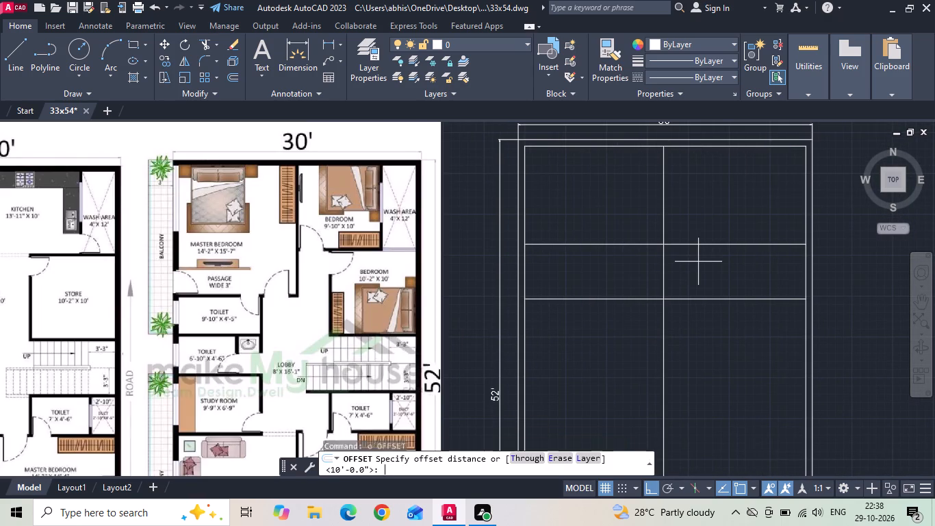
text(4.5)
key(space)
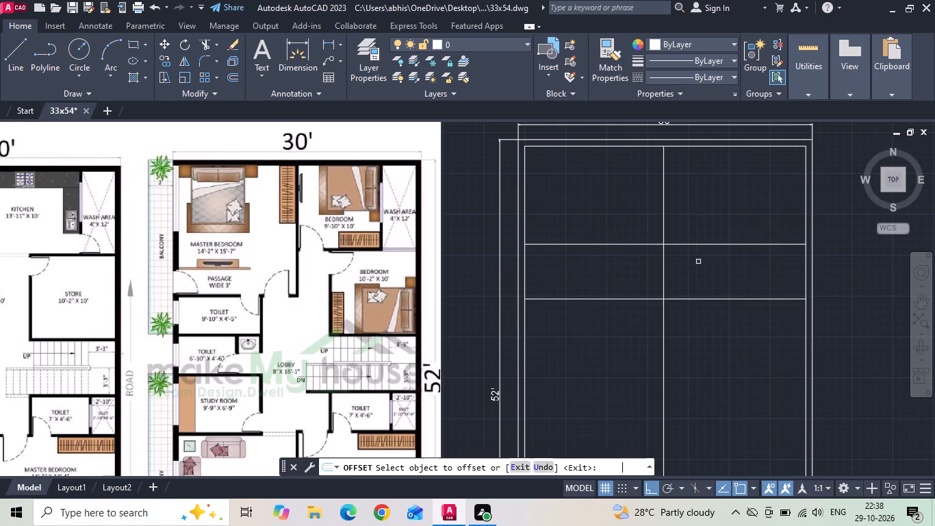
click(692, 245)
click(690, 267)
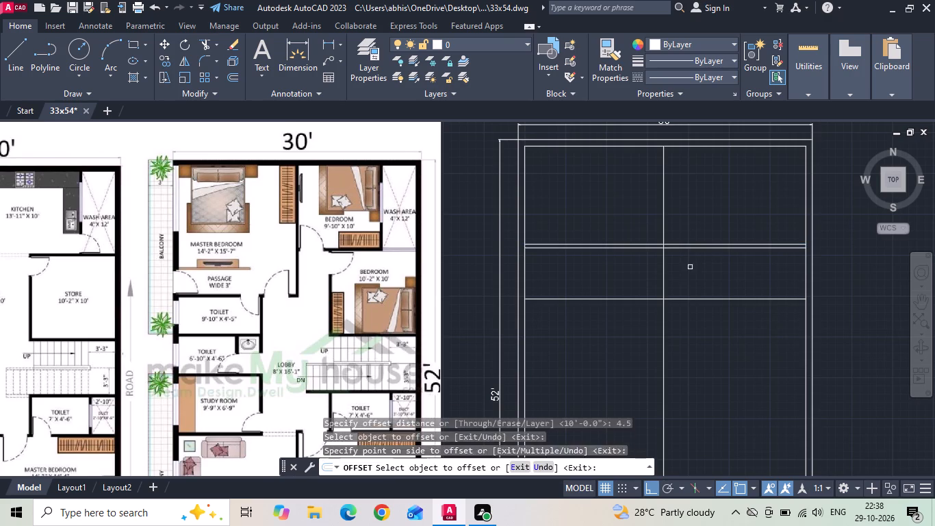
key(Escape)
Offset the lower line of the upper bedroom's partition 10' downward for the second bedroom's lower wall.
text(o)
key(space)
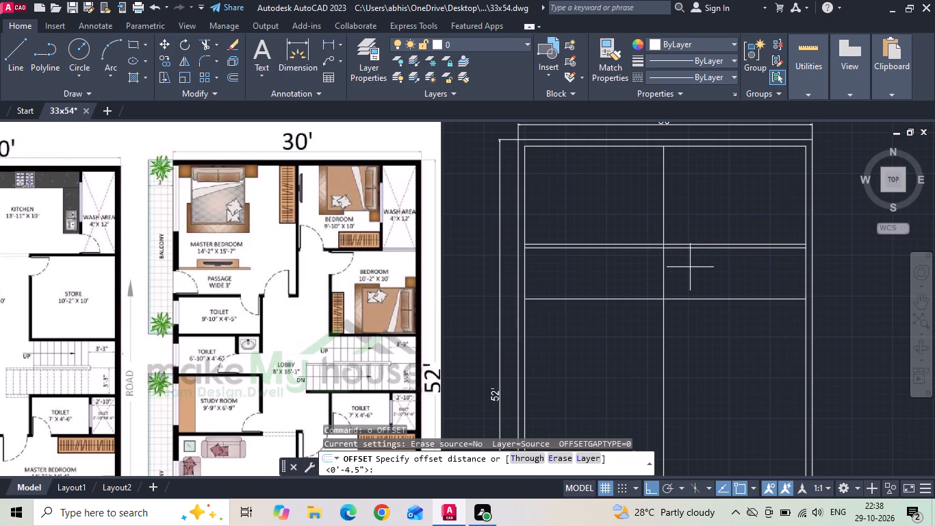
text(10')
key(Return)
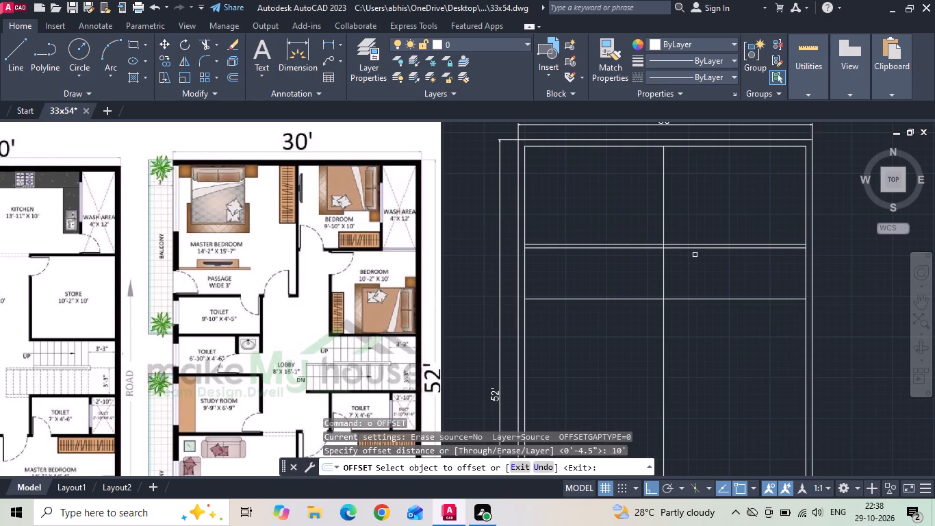
click(696, 249)
click(694, 325)
middle_drag(688, 325, 681, 285)
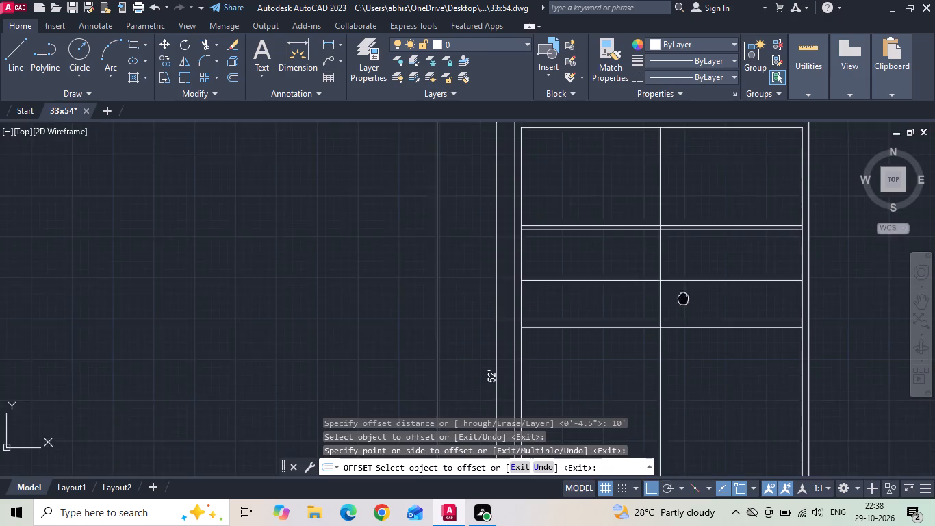
middle_drag(681, 285, 680, 277)
key(Escape)
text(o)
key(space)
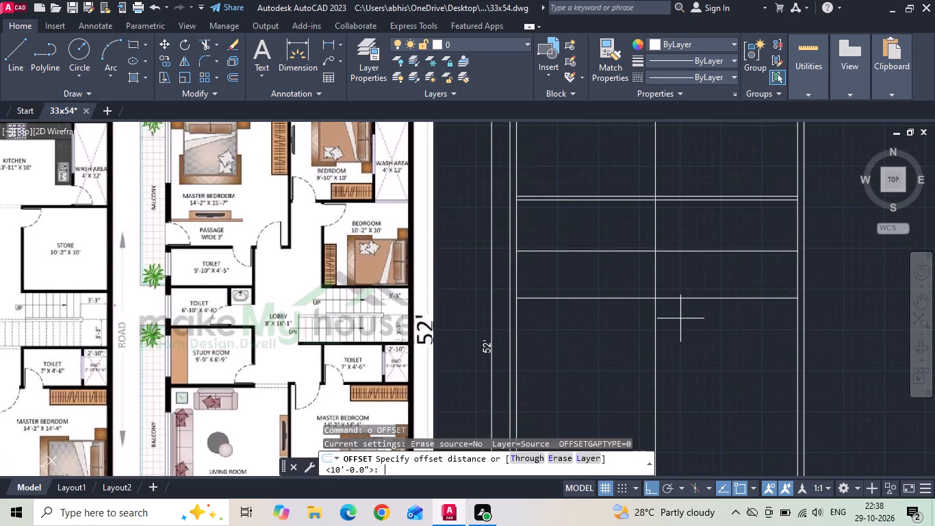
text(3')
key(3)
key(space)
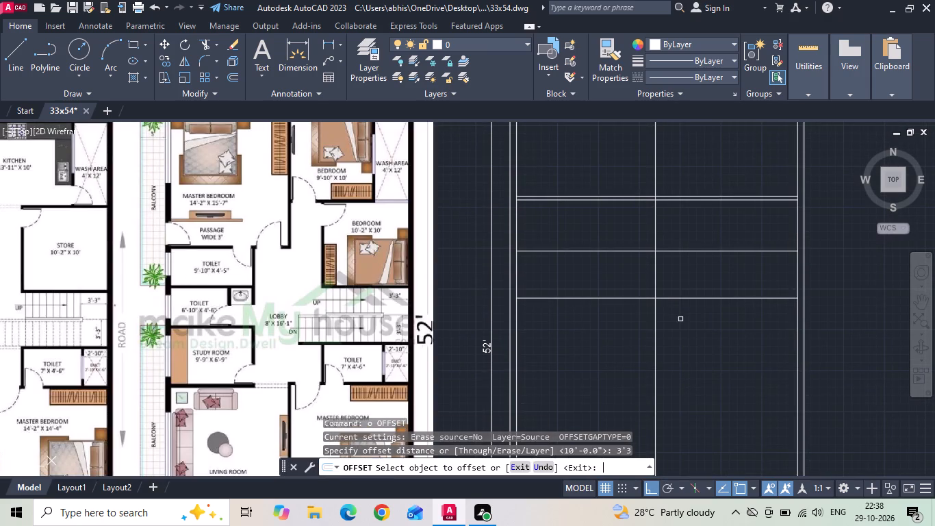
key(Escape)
Offset the second bedroom's lower wall line 4.5" downward to give the partition its thickness.
text(o 4)
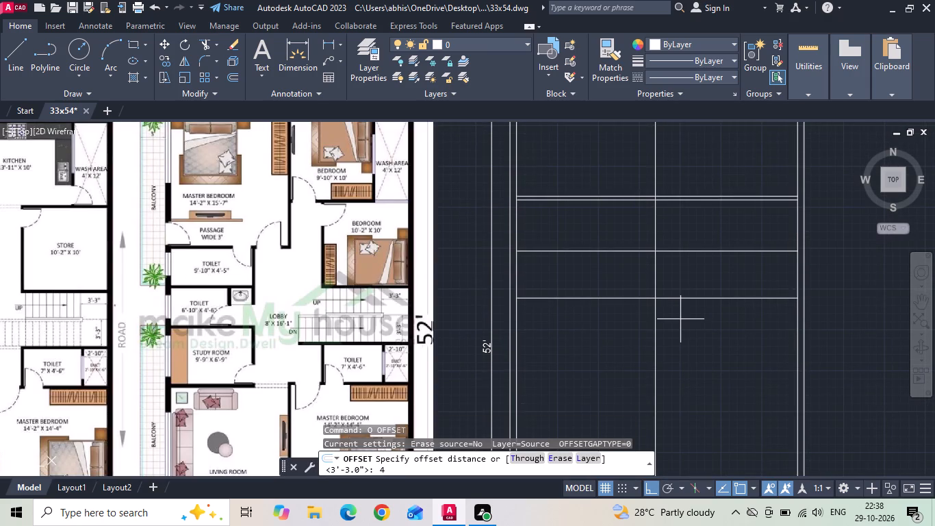
text(.5)
key(space)
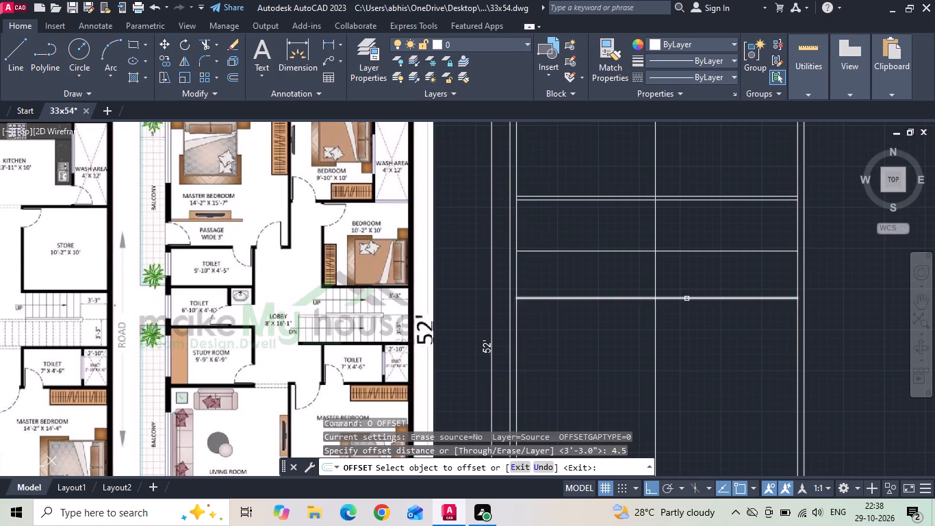
drag(687, 297, 687, 306)
click(685, 333)
key(Escape)
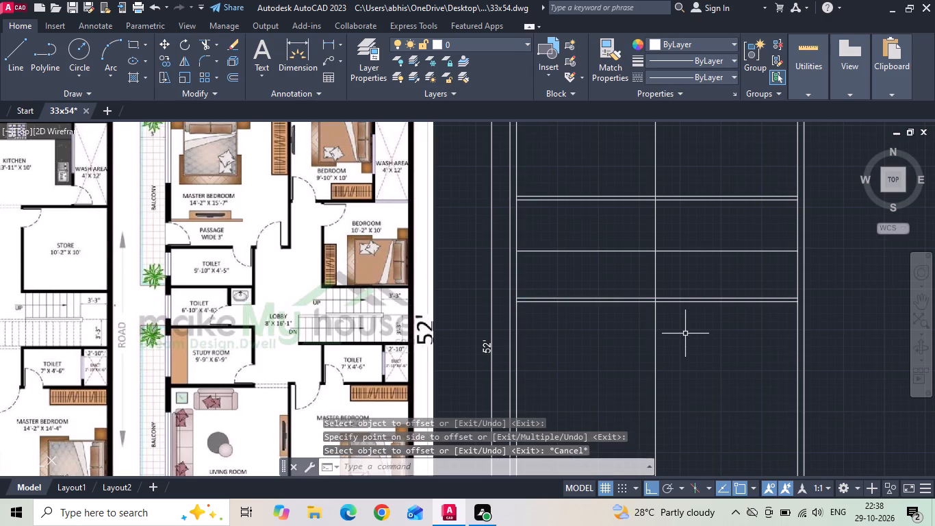
Offset two successive horizontal lines 3'3" apart below the second bedroom's partition for the two stair flights.
text(o 3)
key(slash)
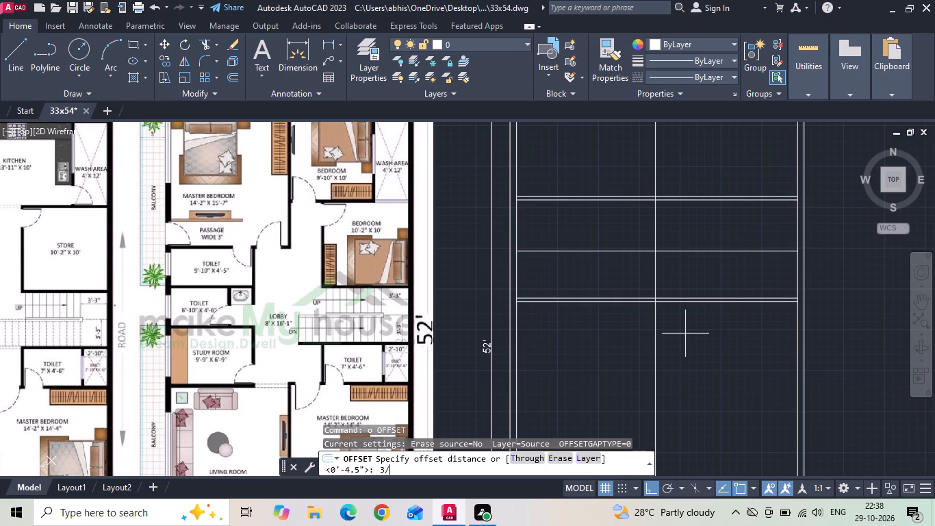
key(BackSpace)
key(apostrophe)
text(3)
key(space)
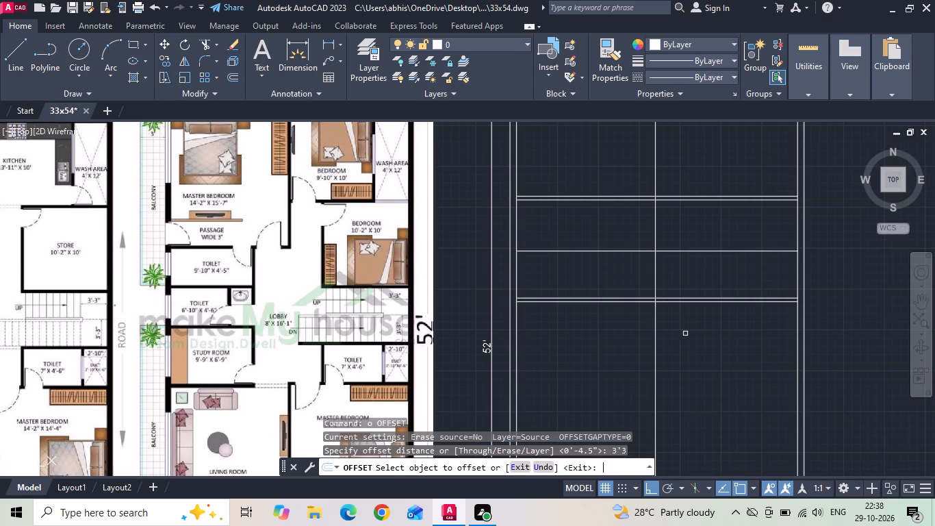
click(692, 303)
click(685, 373)
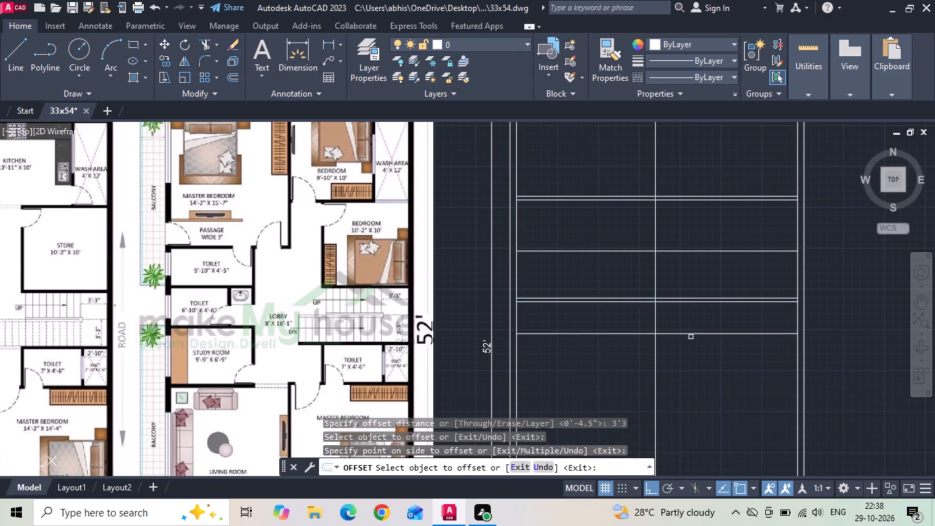
click(691, 336)
click(688, 363)
click(691, 334)
click(692, 373)
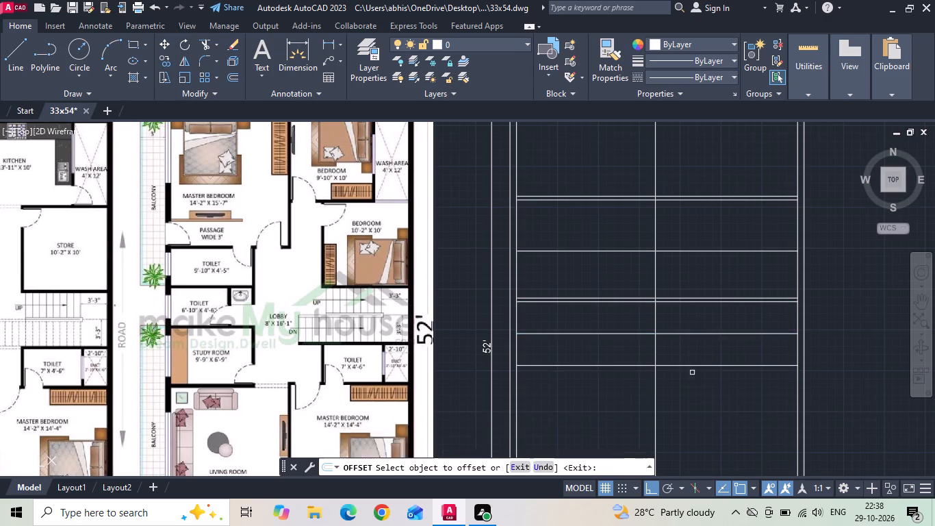
middle_drag(689, 355, 681, 304)
key(Escape)
Offset the lower stair flight's bottom line 4.5" downward to form the wall below the stairs.
text(o 3)
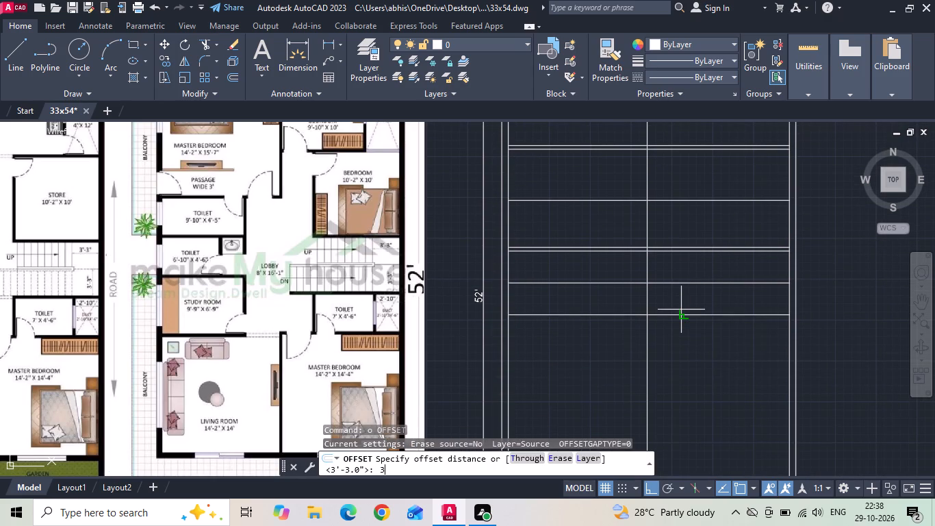
key(Escape)
text(o 4.5)
key(space)
drag(683, 315, 684, 321)
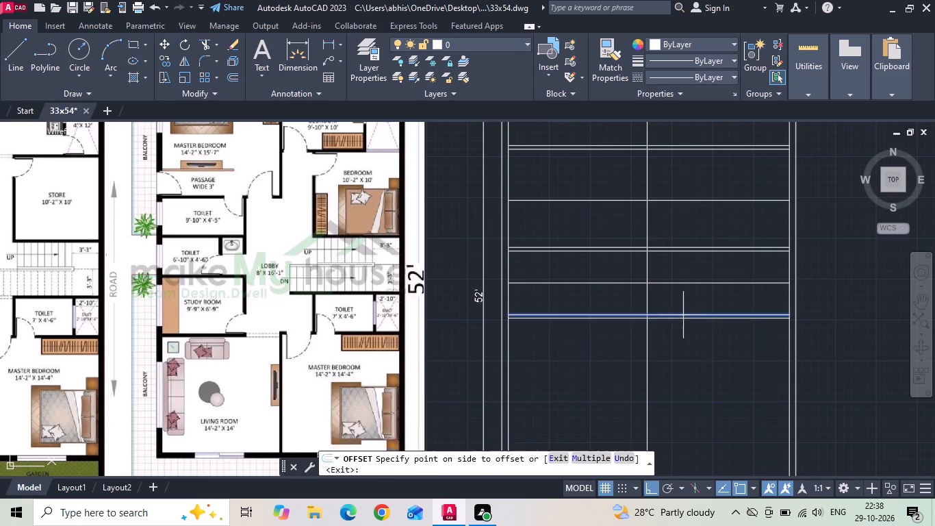
click(684, 355)
middle_drag(684, 347, 682, 318)
key(Escape)
Offset the lower line of the wall below the stairs 4'6" downward for the toilet's lower wall.
text(o 4'6)
key(space)
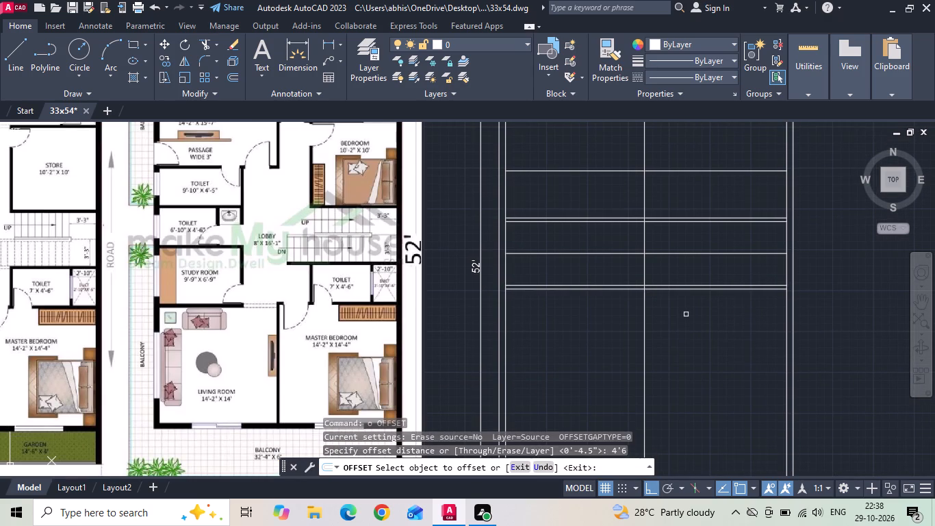
click(689, 290)
click(684, 341)
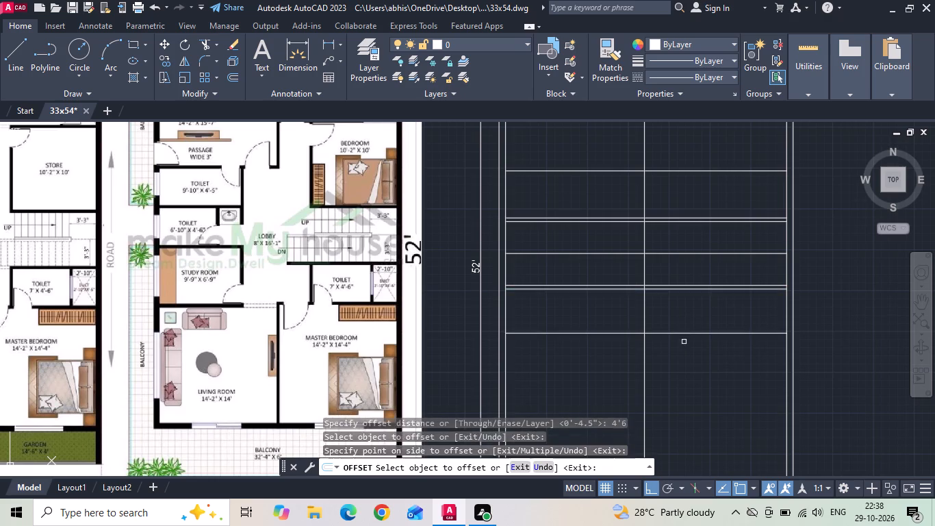
middle_drag(683, 340, 661, 268)
key(Escape)
Offset the toilet's lower wall line 4.5" downward to give the partition its thickness.
text(o)
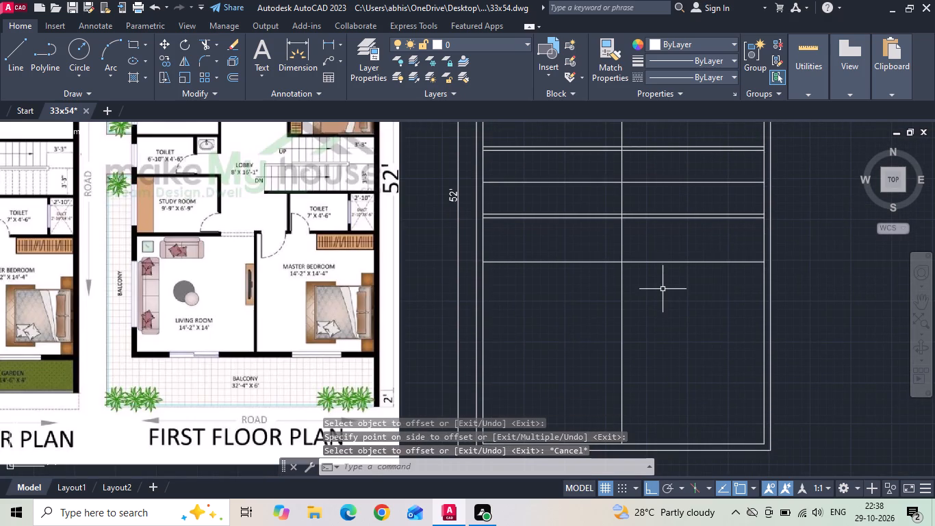
key(space)
text(4.5)
key(space)
click(661, 264)
click(659, 290)
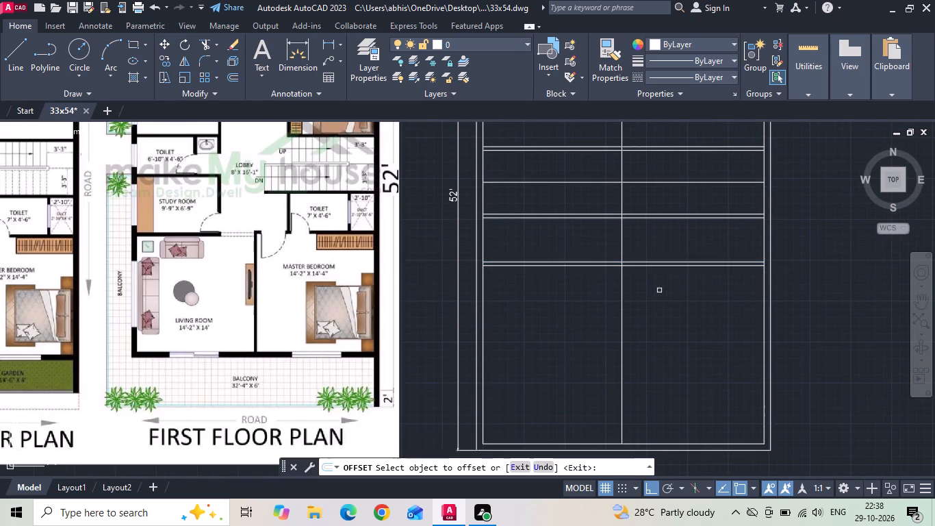
key(Escape)
Offset the lower line of the toilet's partition 14'2" downward for the front wall of the living room and master bedroom.
text(o 14'2)
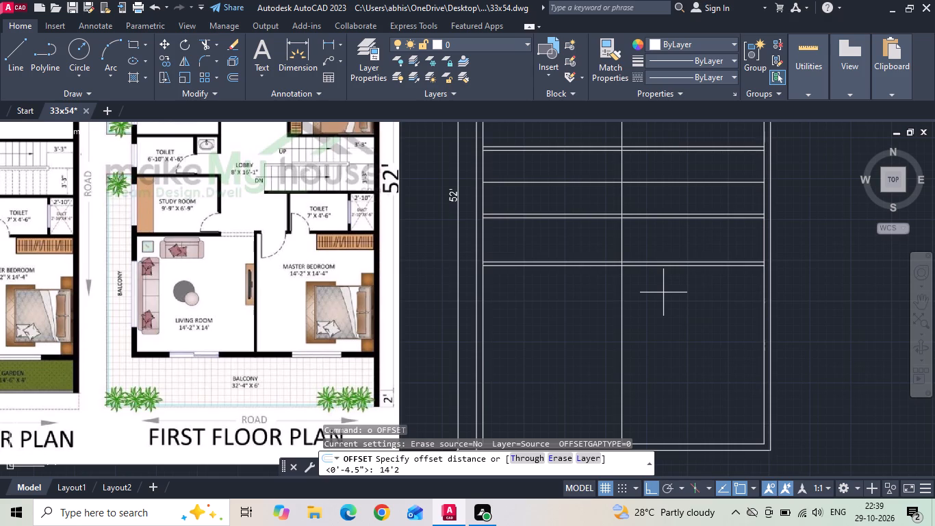
key(space)
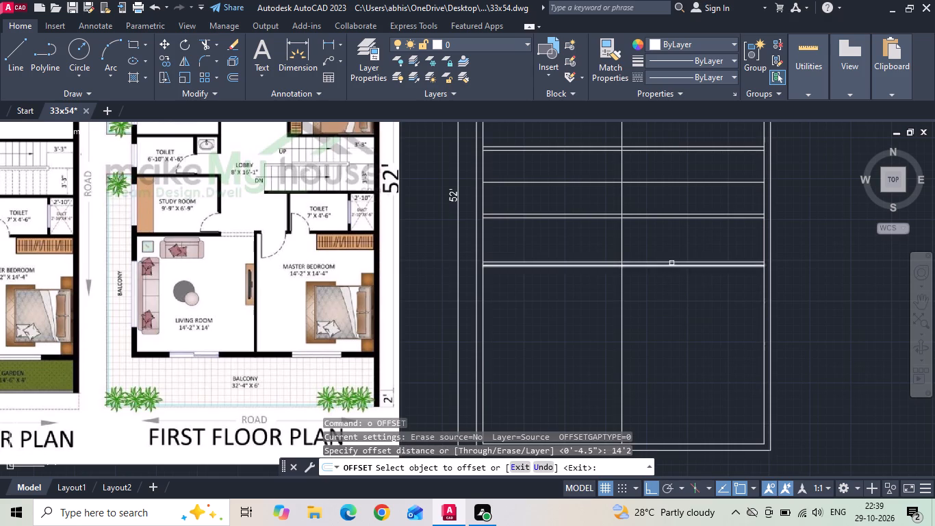
click(671, 266)
click(671, 301)
middle_drag(665, 358, 658, 316)
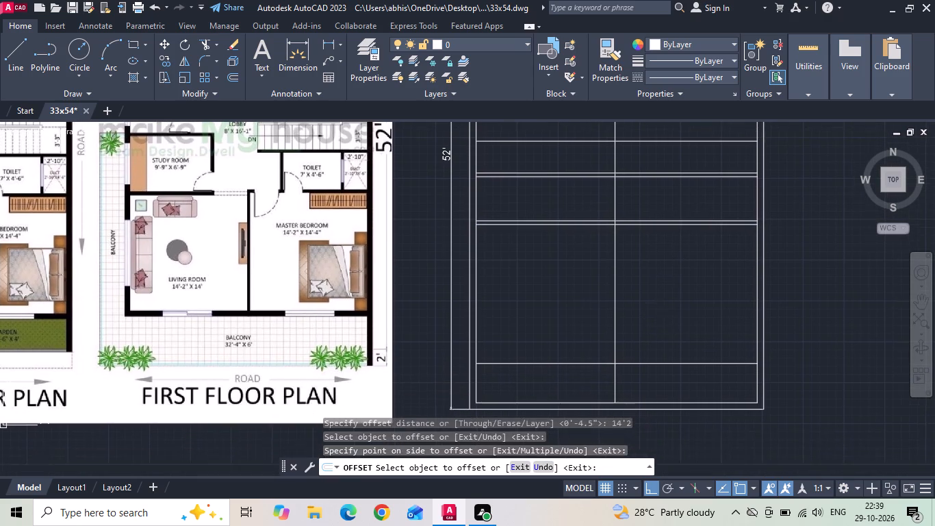
key(Escape)
Offset the front wall line 8" downward to give the front wall its thickness.
text(o 8)
key(space)
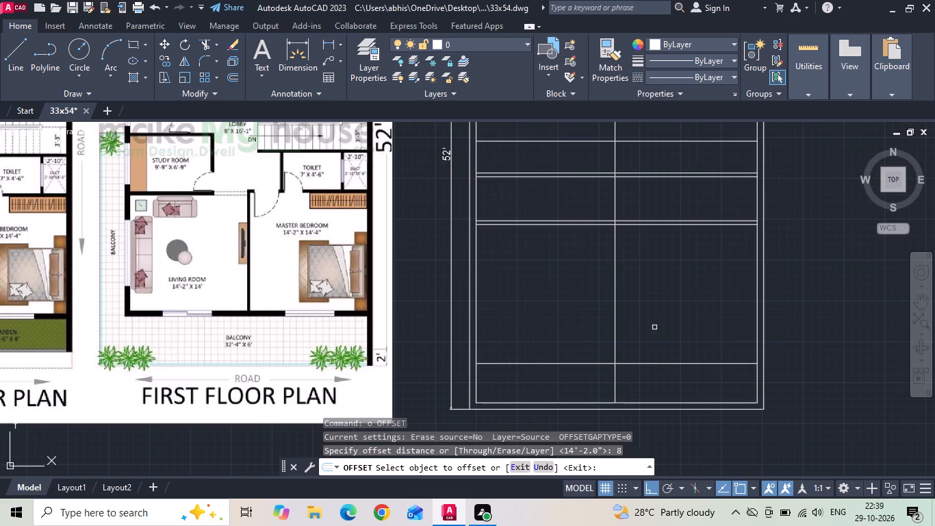
click(637, 364)
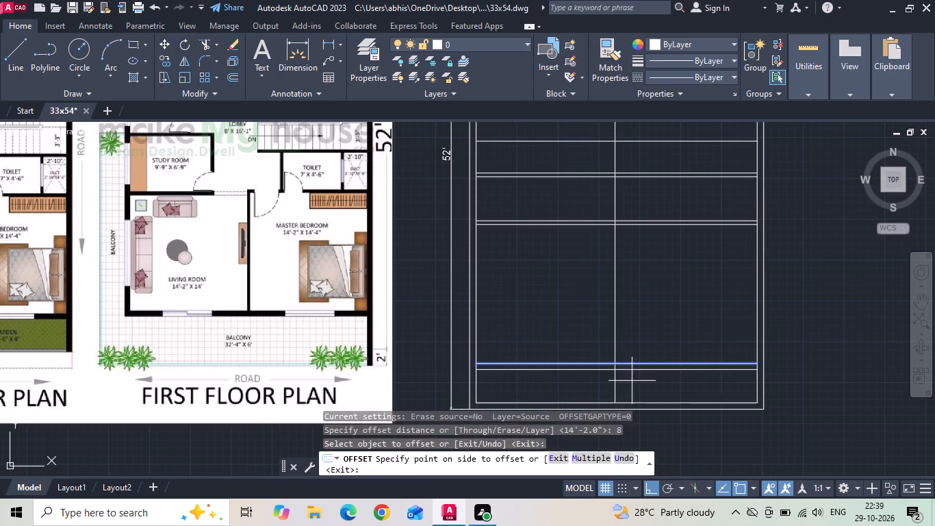
click(631, 381)
middle_drag(628, 373, 618, 291)
key(Escape)
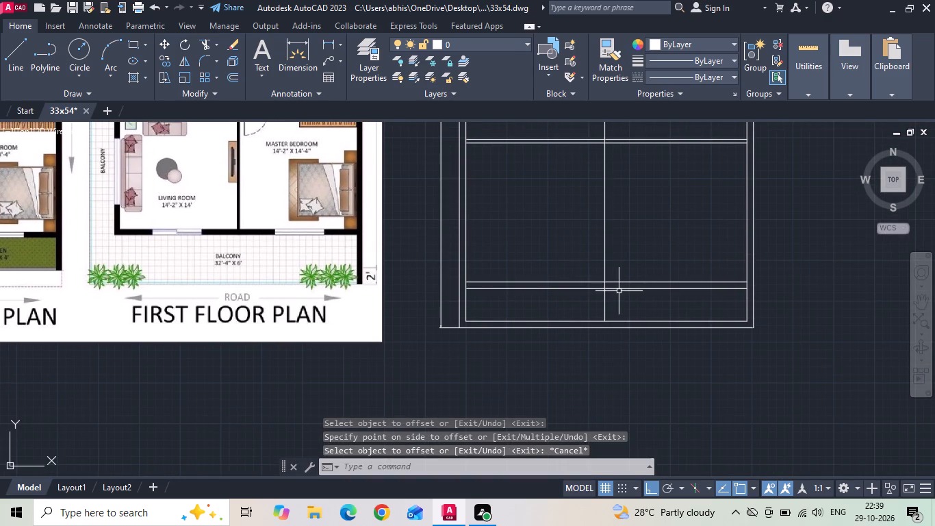
Offset the front wall's lower line 6' downward to mark the outer edge of the front balcony.
text(o)
key(space)
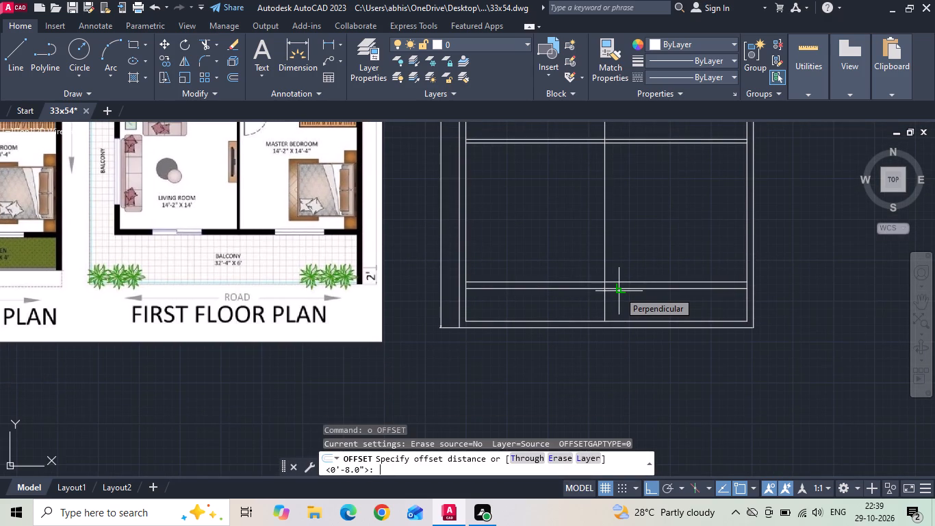
text(6')
key(Return)
click(627, 289)
click(628, 319)
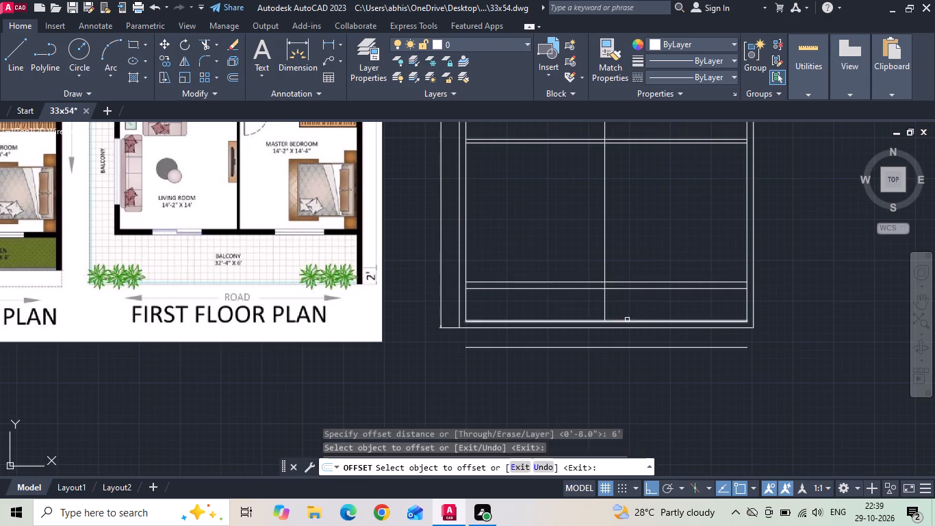
key(Escape)
Check the distance from the outline's lower outer corner to the end of the balcony edge line with a linear dimension.
click(326, 43)
scroll(773, 368, up, 1)
click(739, 303)
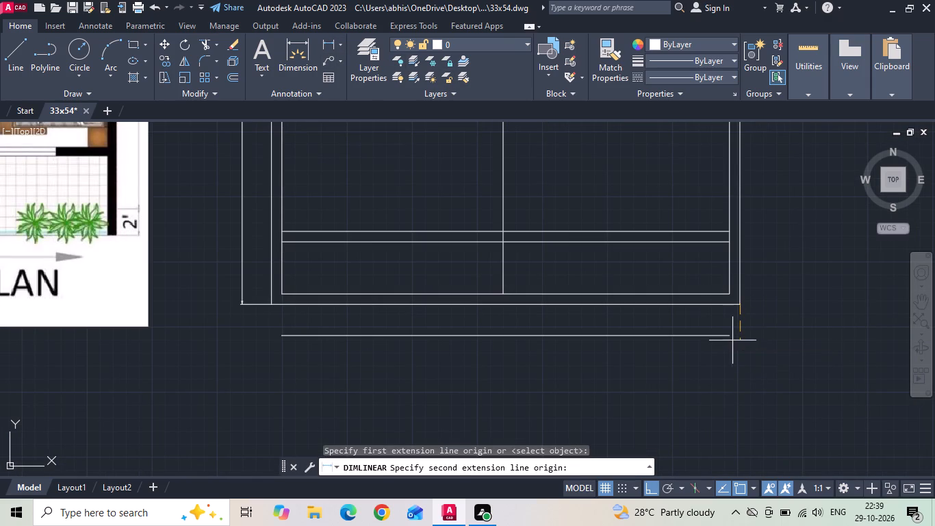
click(729, 335)
key(Escape)
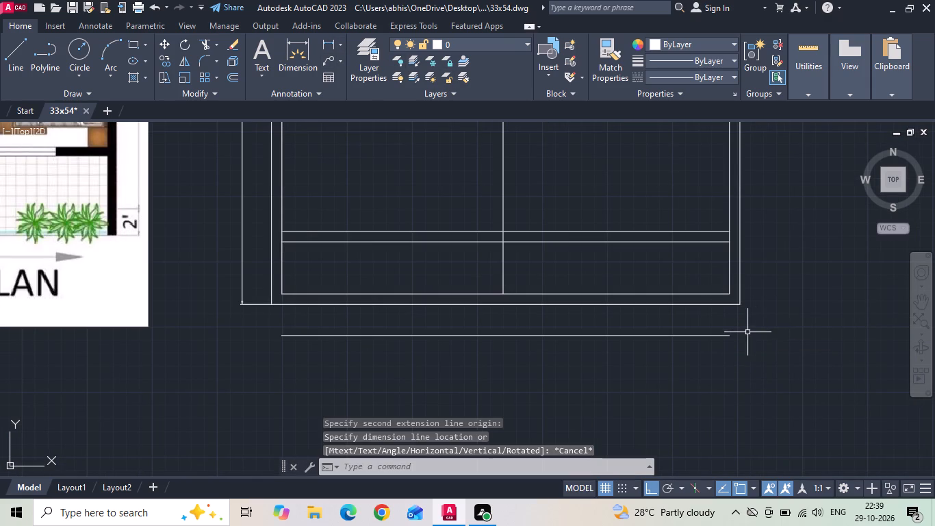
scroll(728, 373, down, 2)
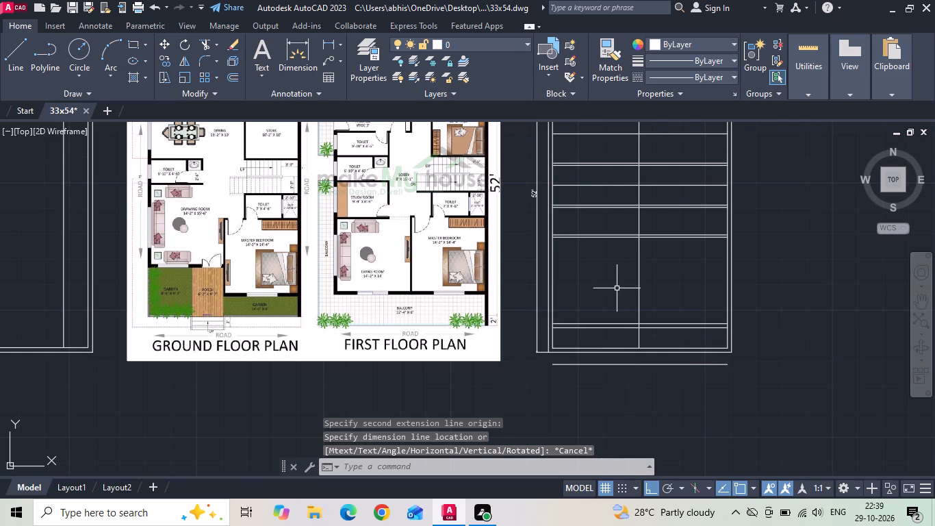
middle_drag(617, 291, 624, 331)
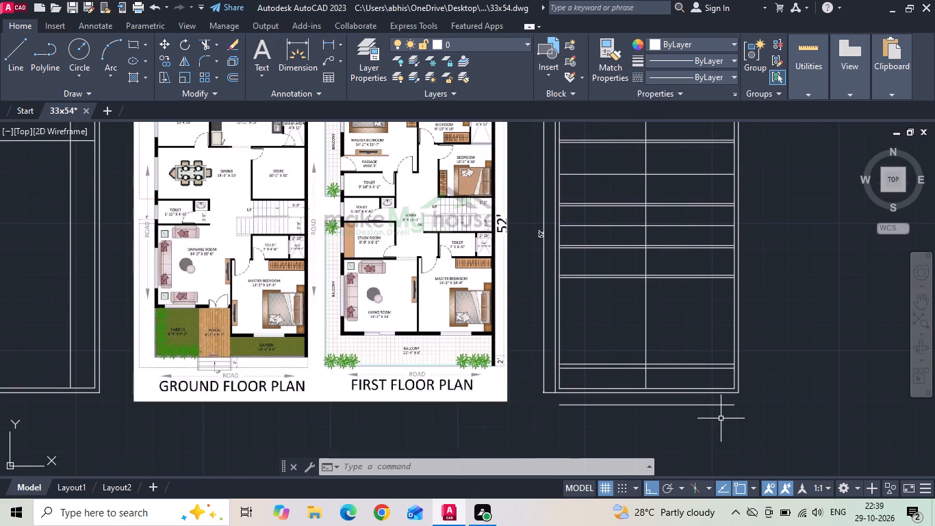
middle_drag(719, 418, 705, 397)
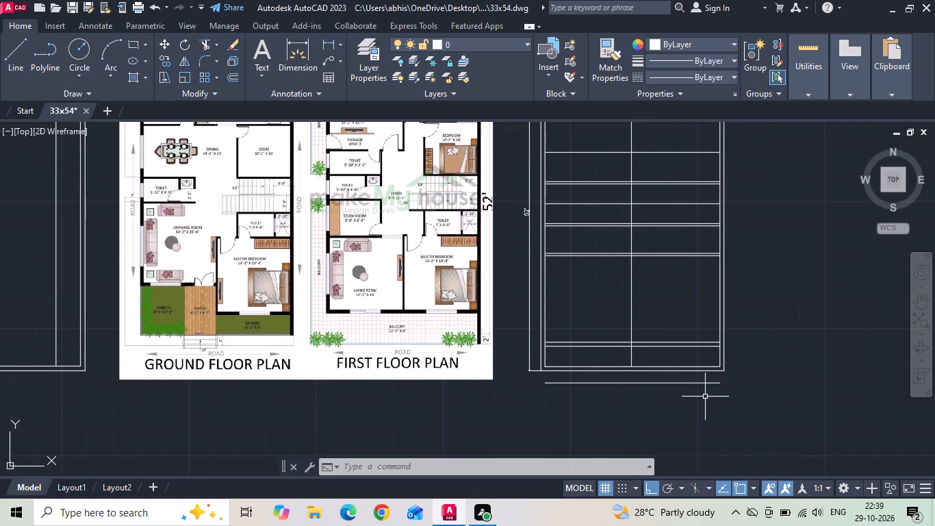
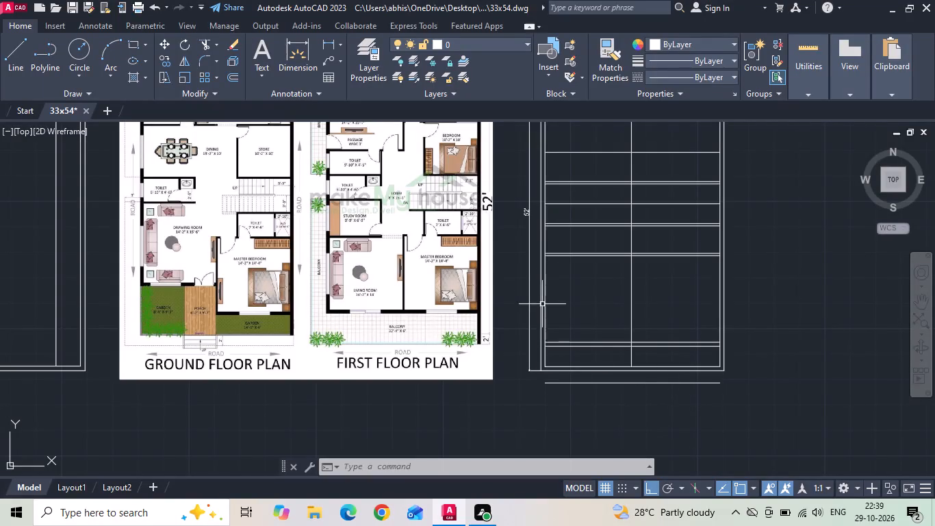
Delete the 52' overall length dimension beside the first-floor outline and the dimension above its upper edge.
click(534, 275)
click(522, 250)
key(Delete)
middle_drag(520, 260, 520, 263)
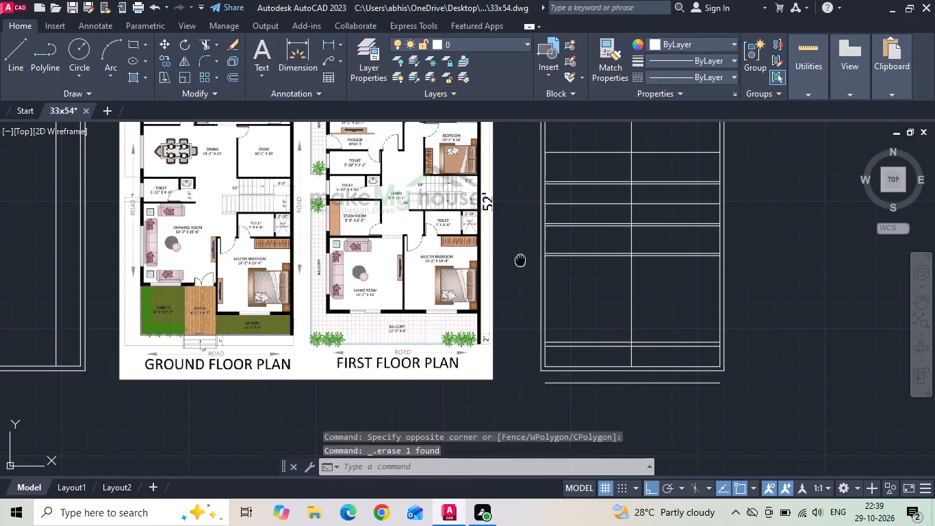
middle_drag(520, 263, 514, 386)
click(593, 170)
key(Delete)
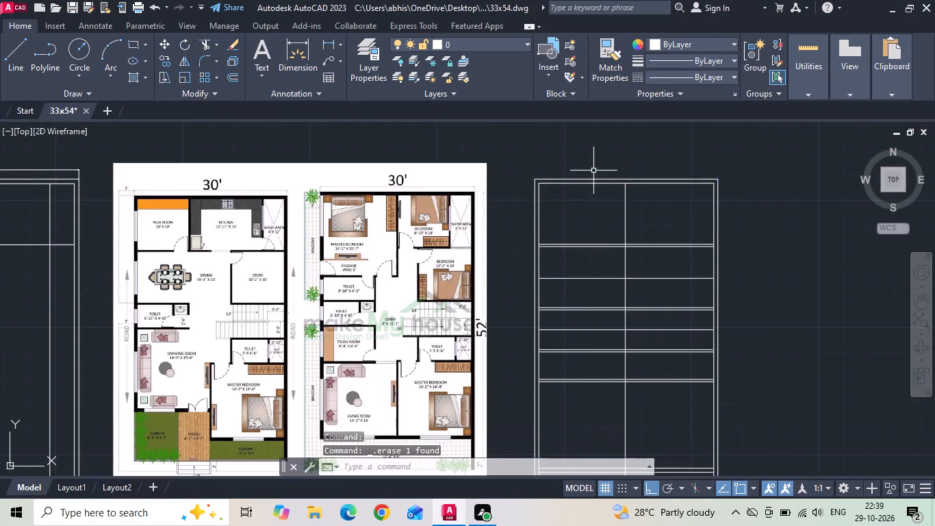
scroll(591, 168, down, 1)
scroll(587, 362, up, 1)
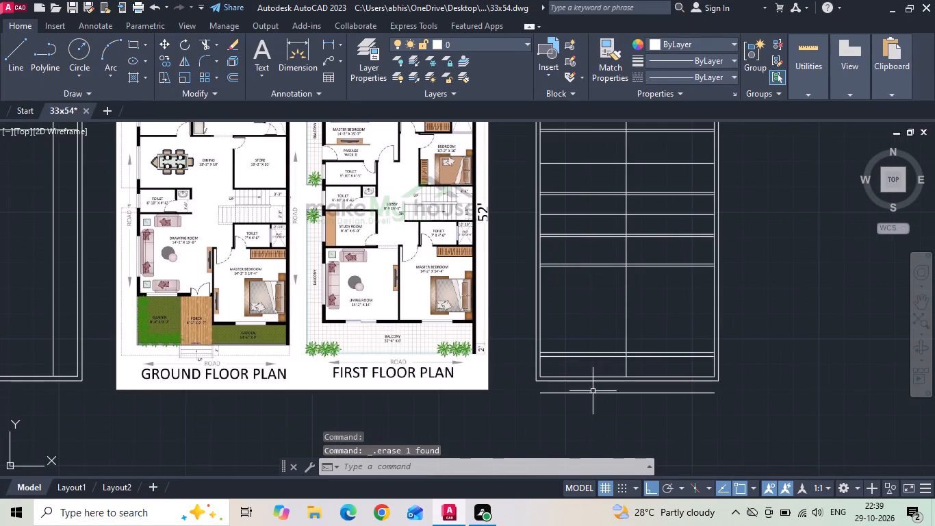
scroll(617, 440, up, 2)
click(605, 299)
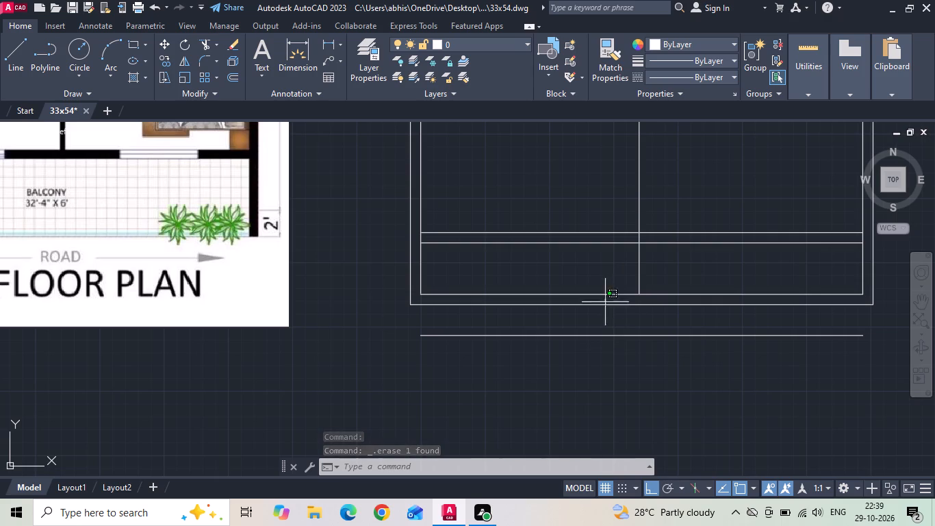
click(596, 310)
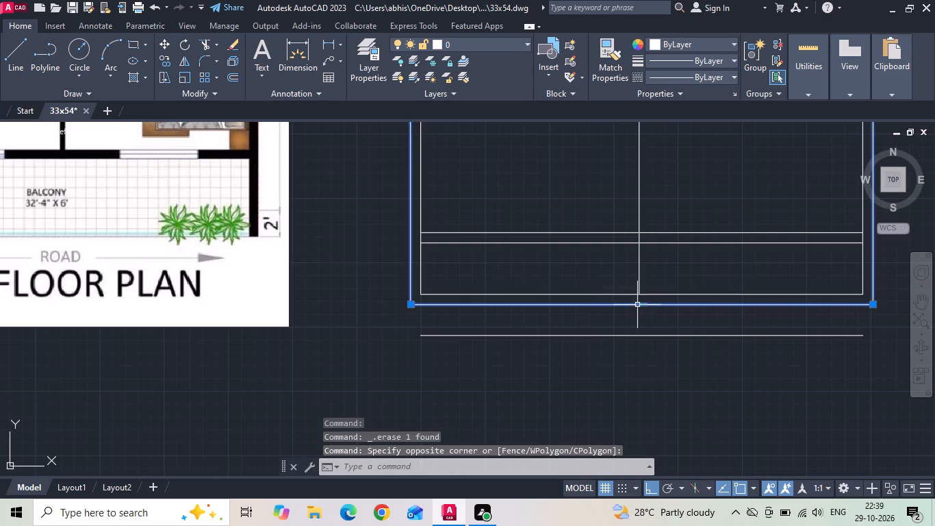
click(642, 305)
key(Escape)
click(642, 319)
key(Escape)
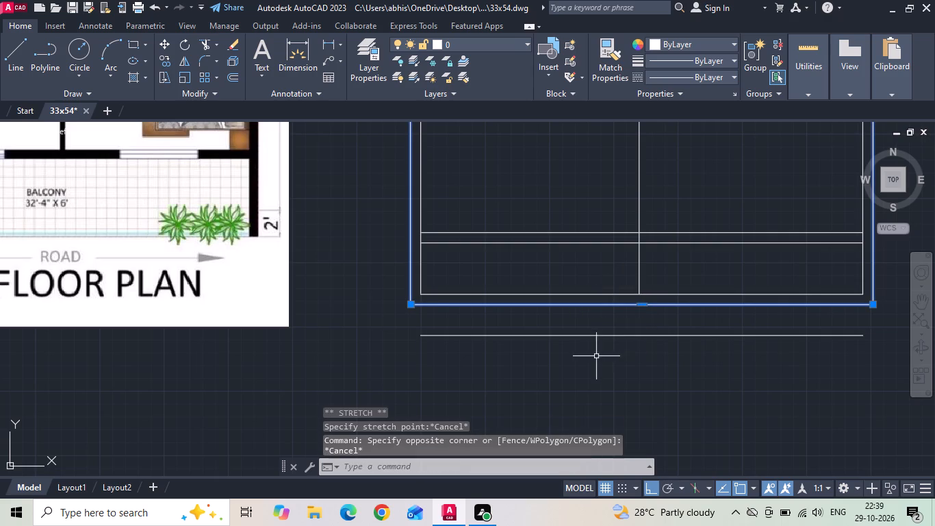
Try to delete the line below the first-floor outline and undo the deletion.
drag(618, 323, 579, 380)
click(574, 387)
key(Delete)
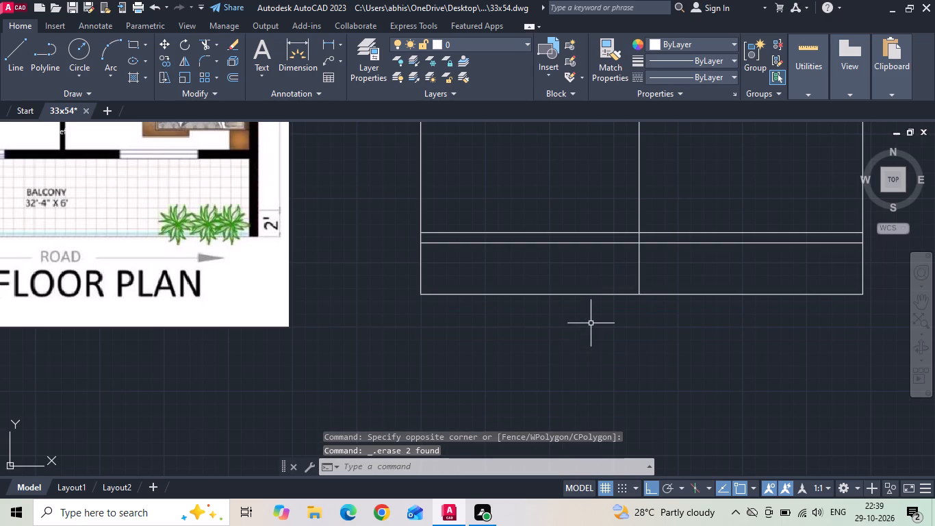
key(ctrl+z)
Delete the balcony edge line lying below the first-floor outline.
drag(612, 322, 574, 372)
click(573, 373)
key(Delete)
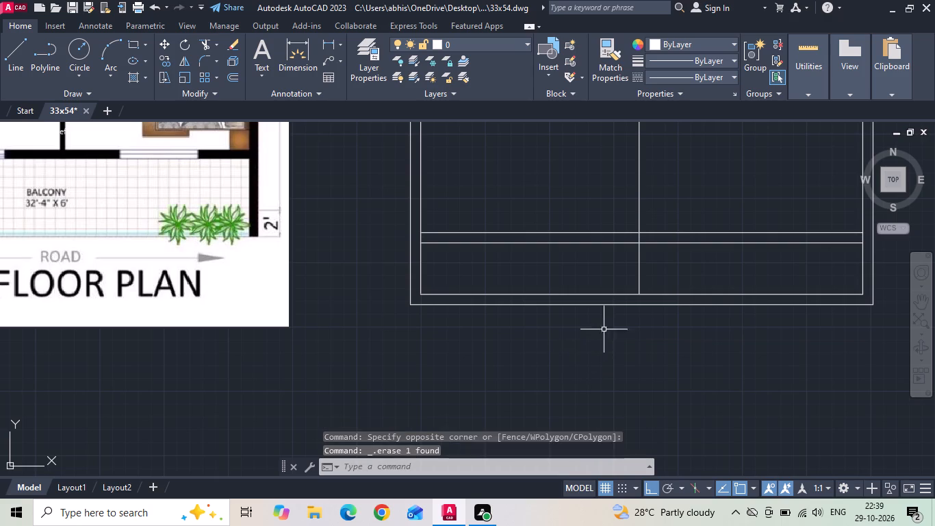
Stretch the lower edge of the first floor's outer outline 2' downward for the front balcony.
click(630, 305)
drag(643, 304, 644, 310)
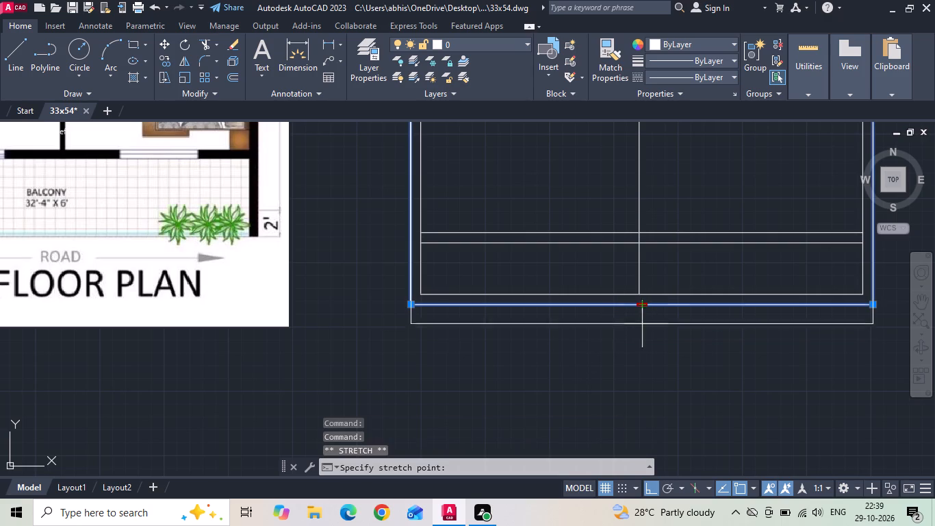
text(2')
key(Return)
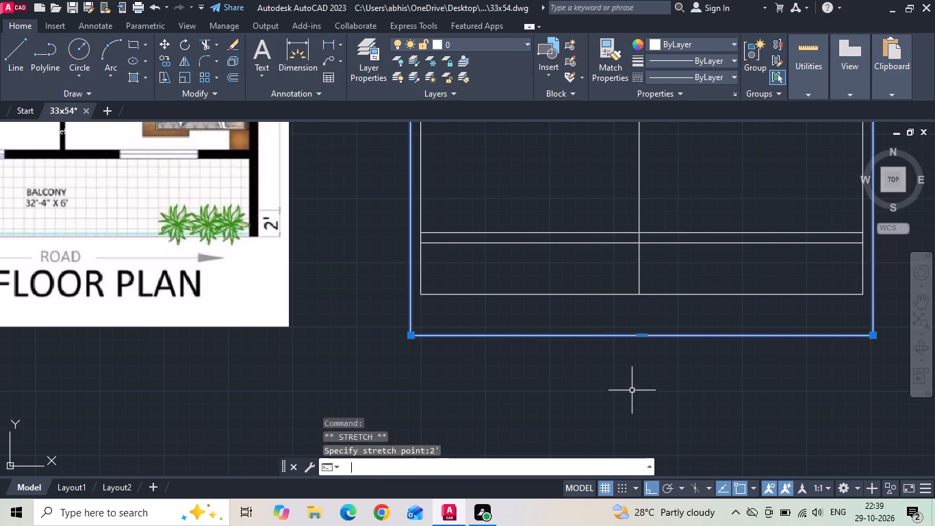
scroll(493, 337, down, 2)
key(Escape)
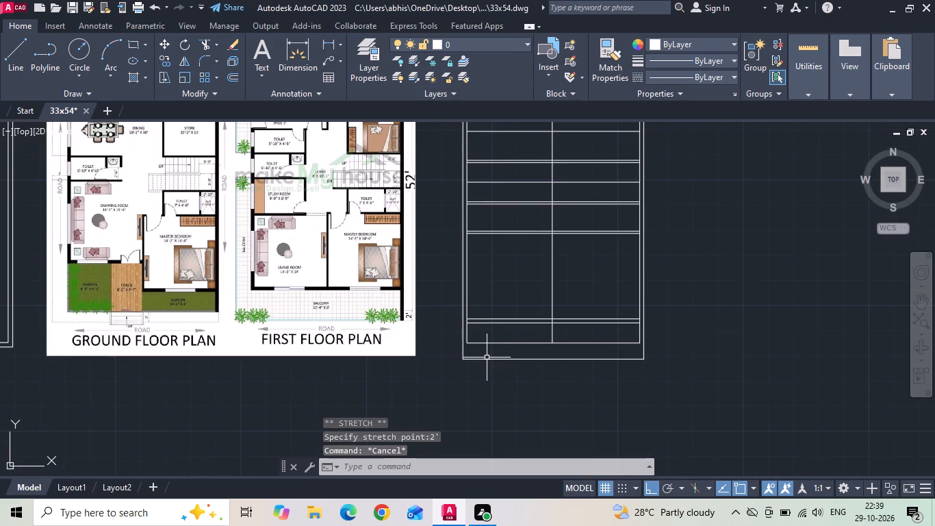
Delete the inner outline's lower line across the front balcony area.
click(520, 342)
key(Delete)
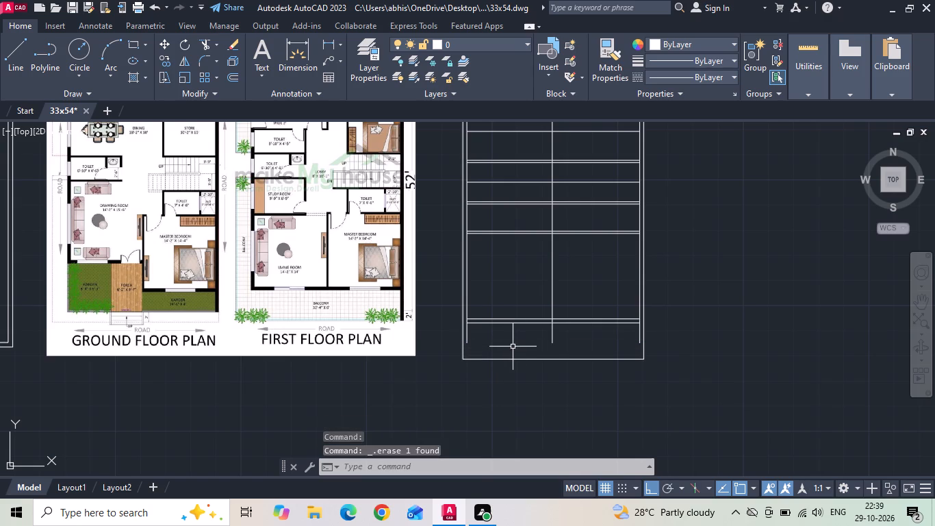
Explode the first floor's outer outline into separate lines.
text(x)
key(space)
click(507, 360)
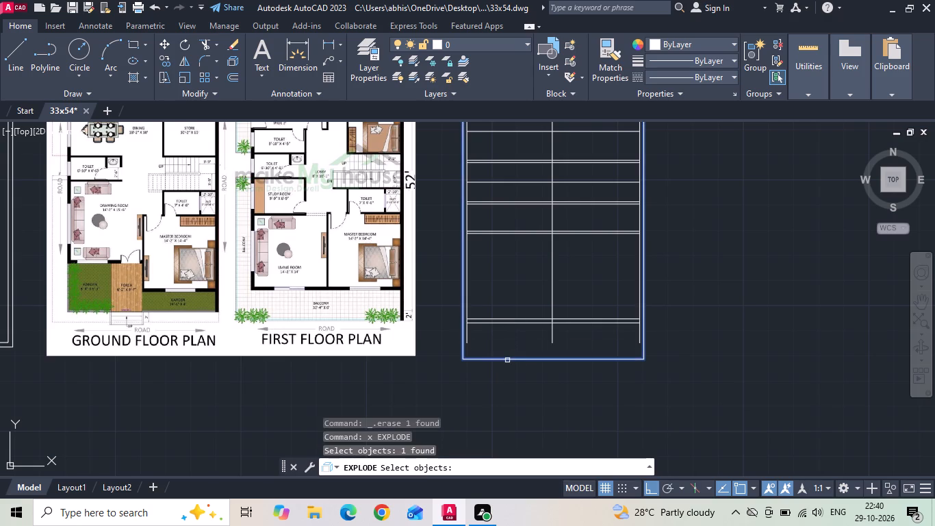
key(space)
key(Escape)
Extend the inner line of the right-hand outer wall down to the outline's lower edge.
text(ex)
key(space)
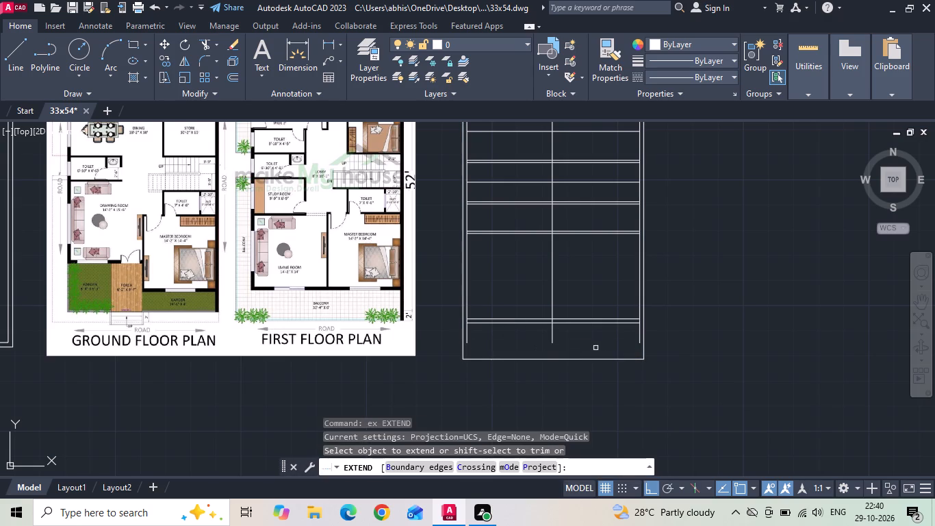
click(641, 339)
key(Escape)
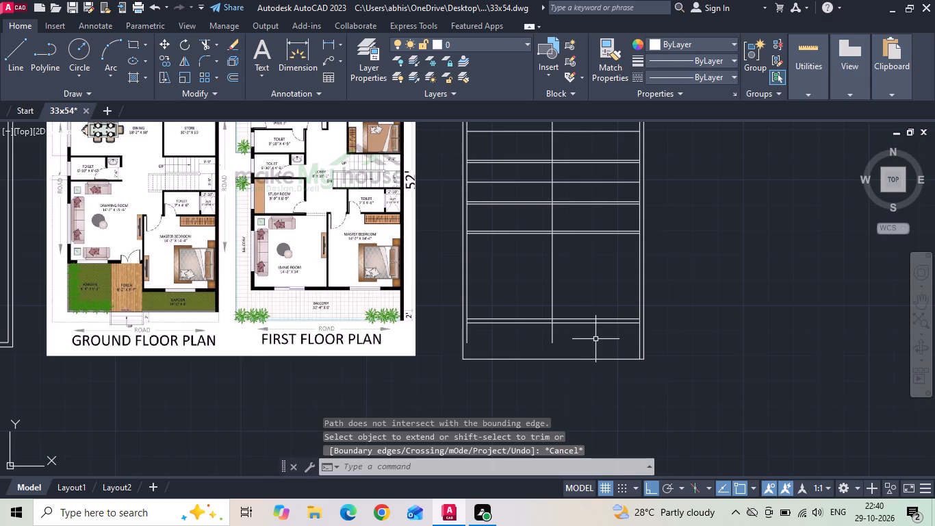
Trim the middle vertical partition line where it runs below the front wall.
key(t)
key(r)
key(space)
drag(574, 337, 546, 336)
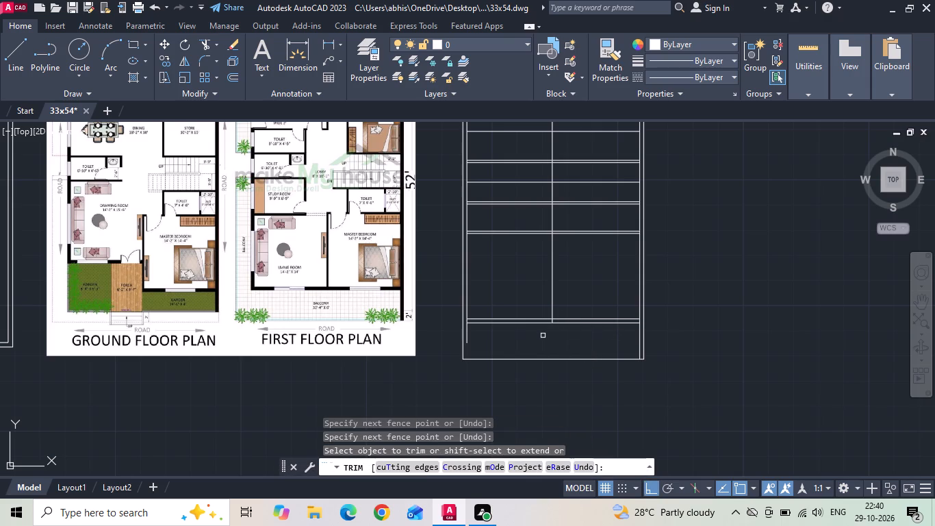
key(Escape)
Check the front balcony's depth from the front wall's lower line to the outline's lower edge with a linear dimension.
click(326, 41)
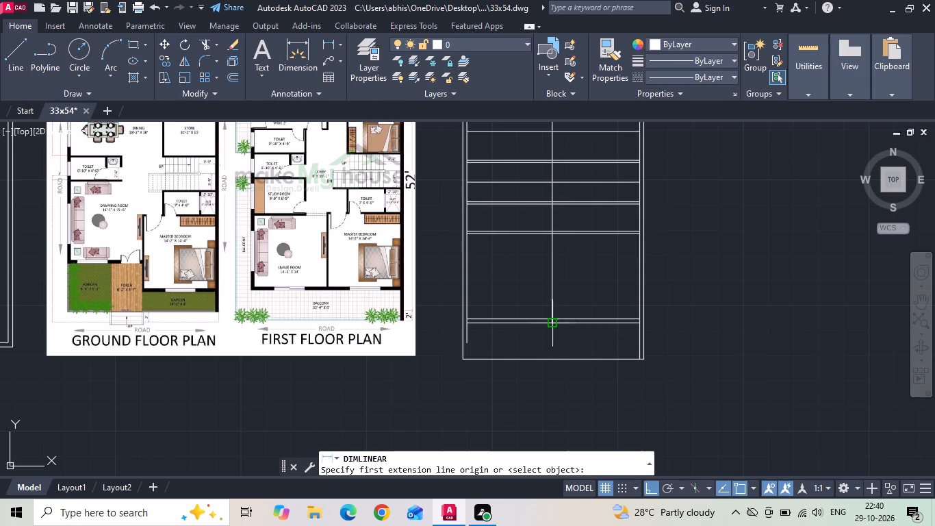
drag(574, 325, 574, 331)
click(571, 356)
scroll(569, 357, up, 3)
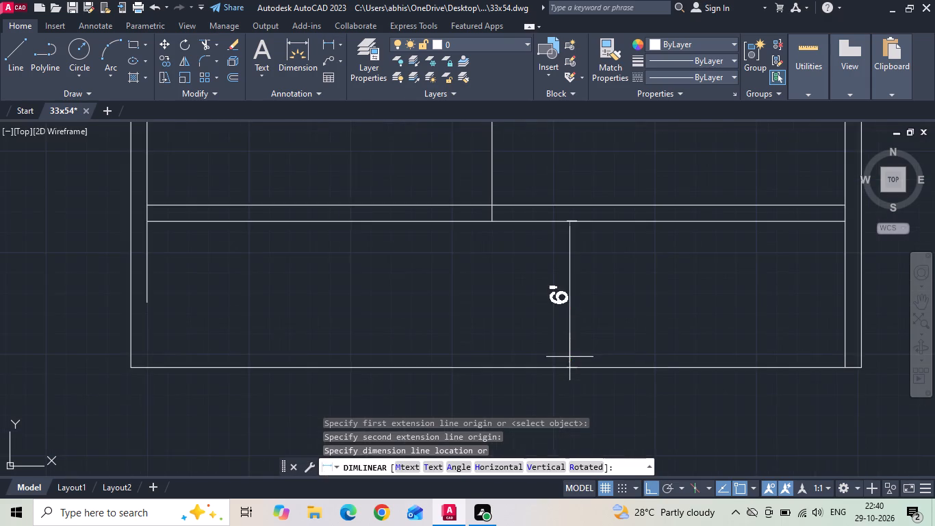
scroll(569, 357, down, 2)
key(Escape)
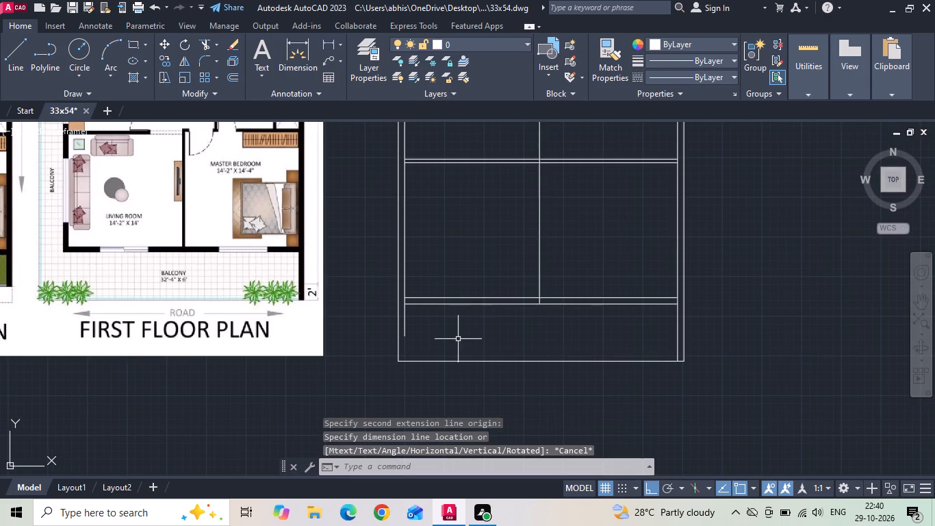
Extend the front wall's lower line to the outer line of the left-hand wall.
scroll(461, 359, down, 1)
middle_drag(363, 342, 412, 352)
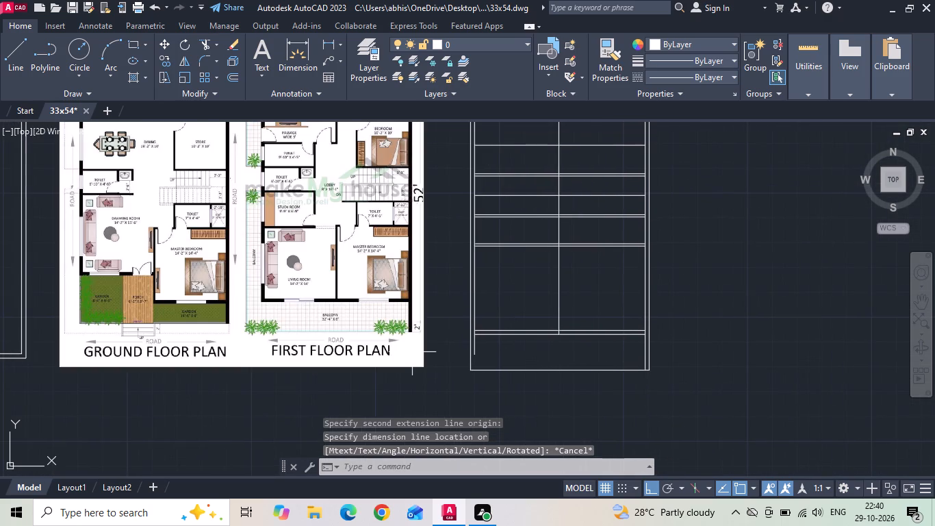
text(ex)
key(space)
key(space)
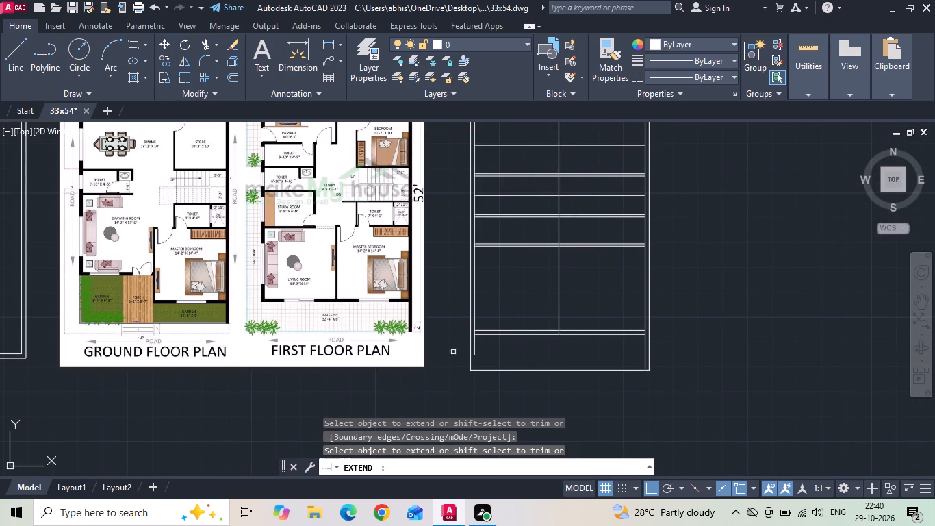
click(485, 334)
key(Escape)
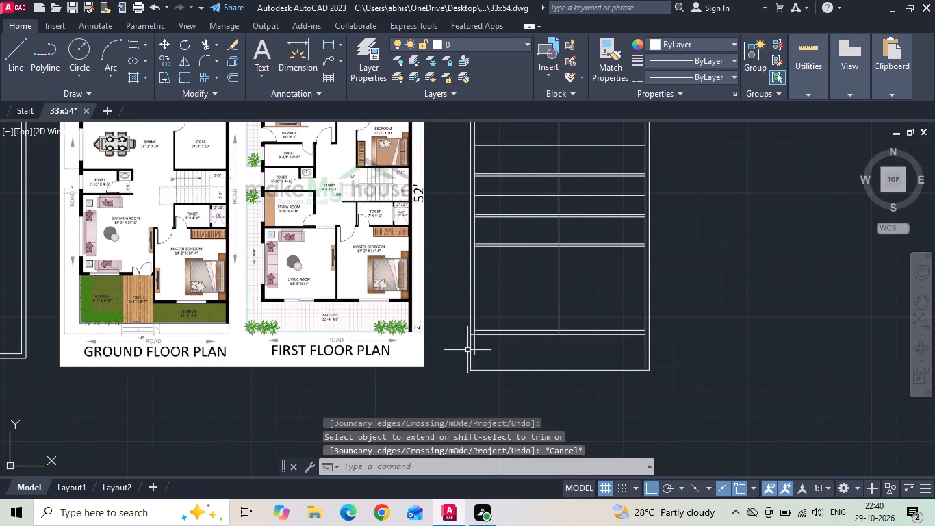
Copy the outer line of the left-hand wall 3' to the left for the side balcony edge.
click(470, 309)
right_click(470, 309)
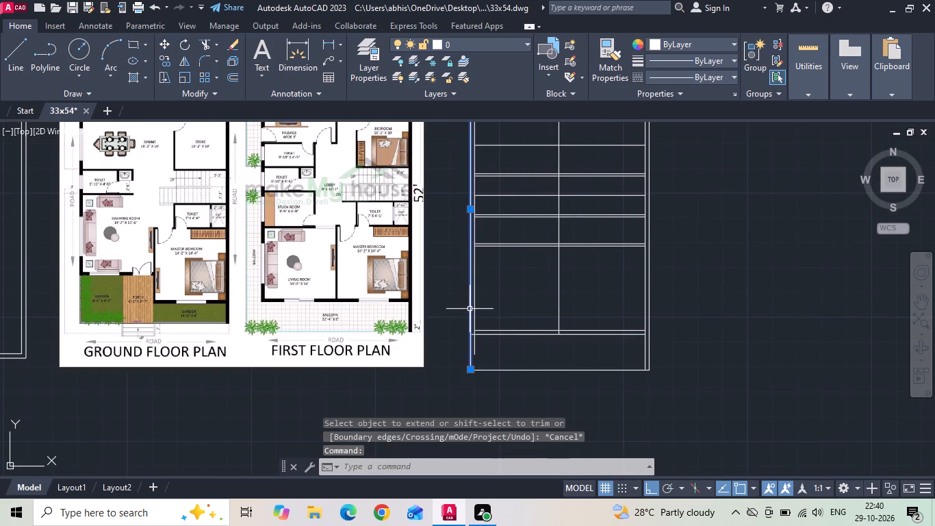
click(486, 266)
click(710, 280)
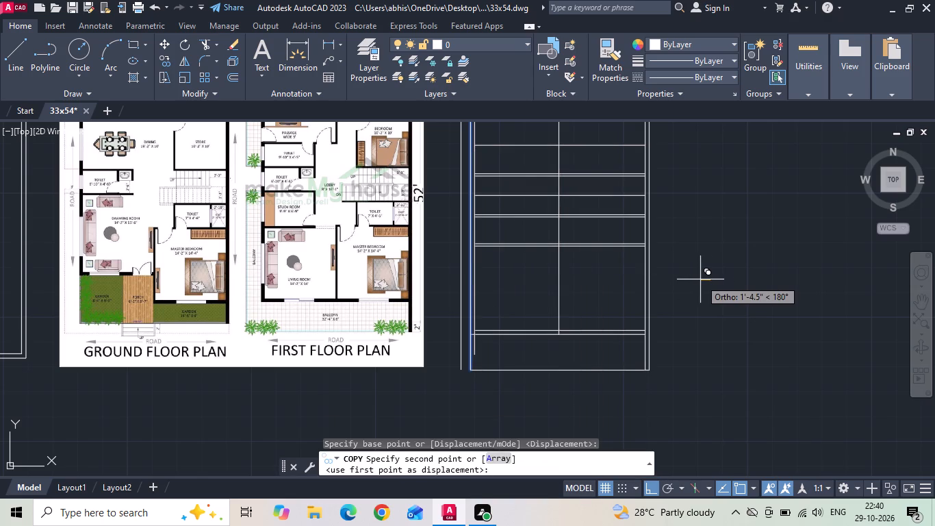
text(3')
key(Return)
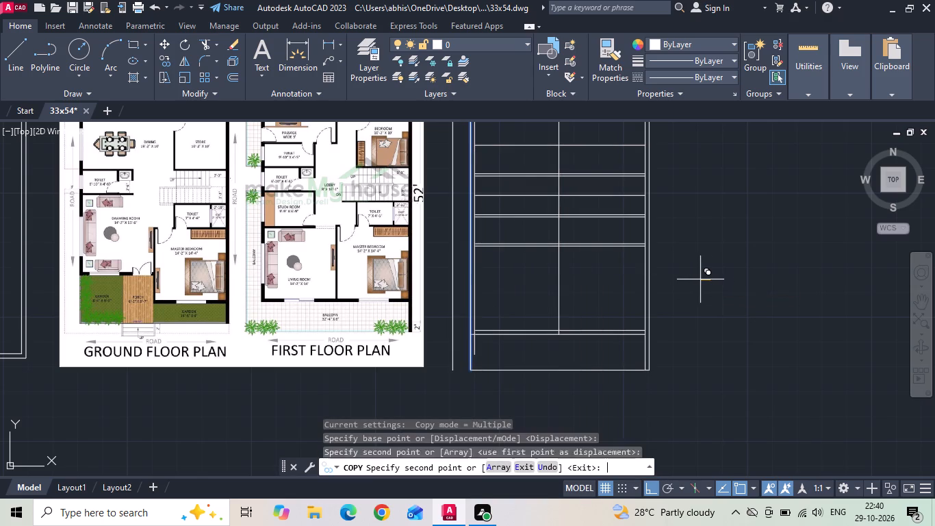
key(Escape)
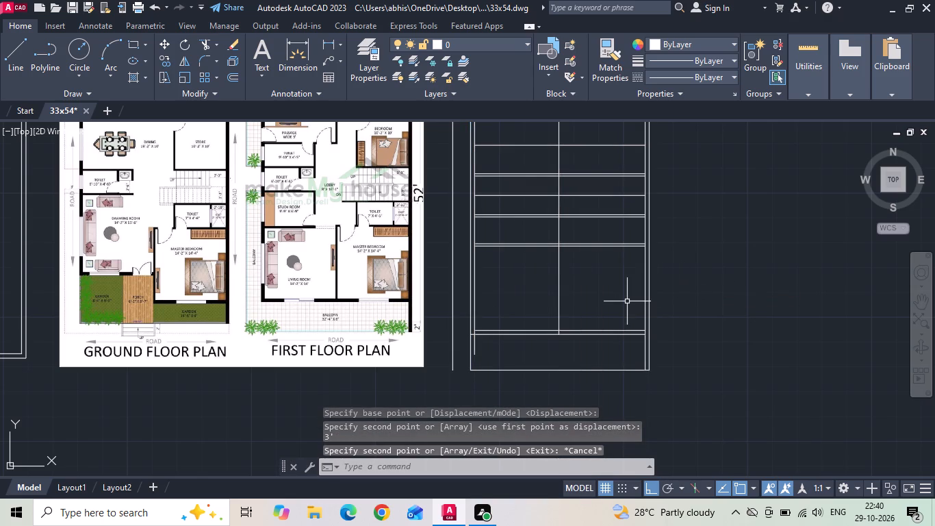
Extend the first-floor outline's lower and upper edges to the side balcony edge line.
text(ex)
key(space)
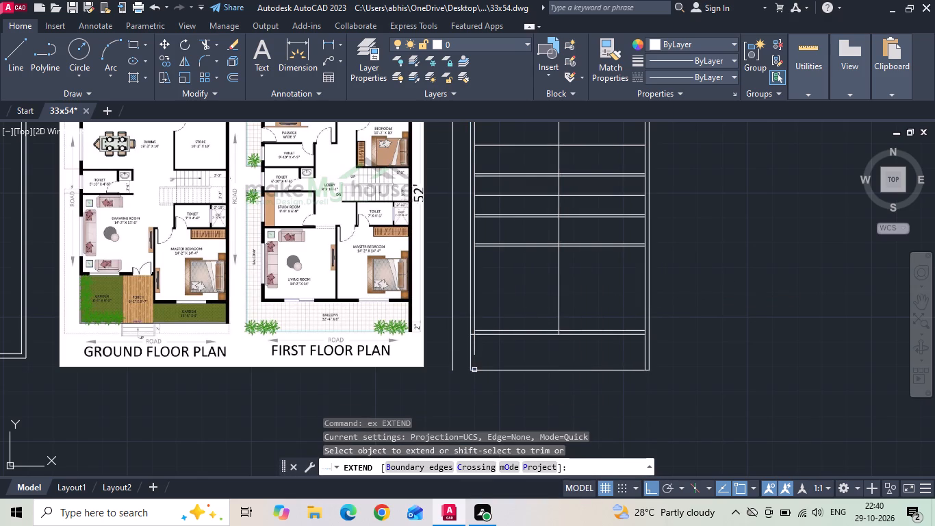
click(474, 371)
middle_drag(437, 314, 441, 345)
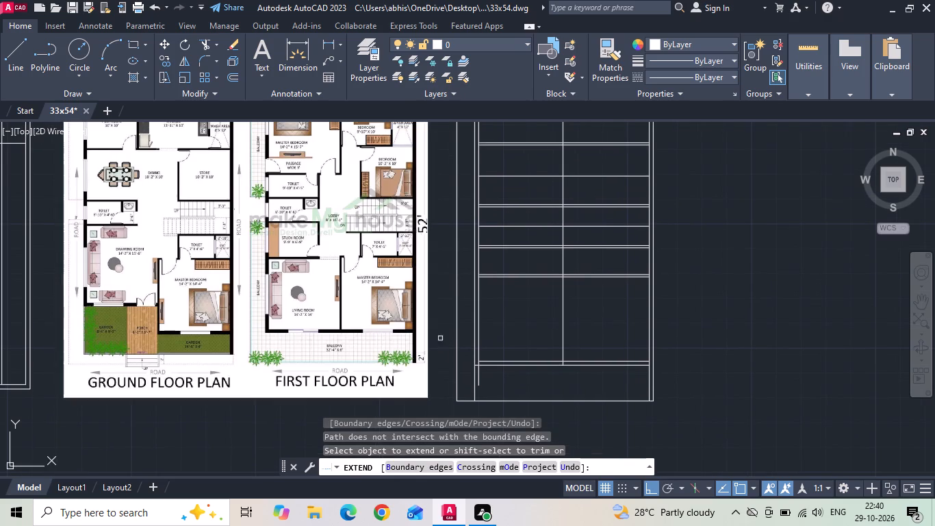
key(Escape)
middle_drag(439, 195, 449, 327)
text(ex)
key(space)
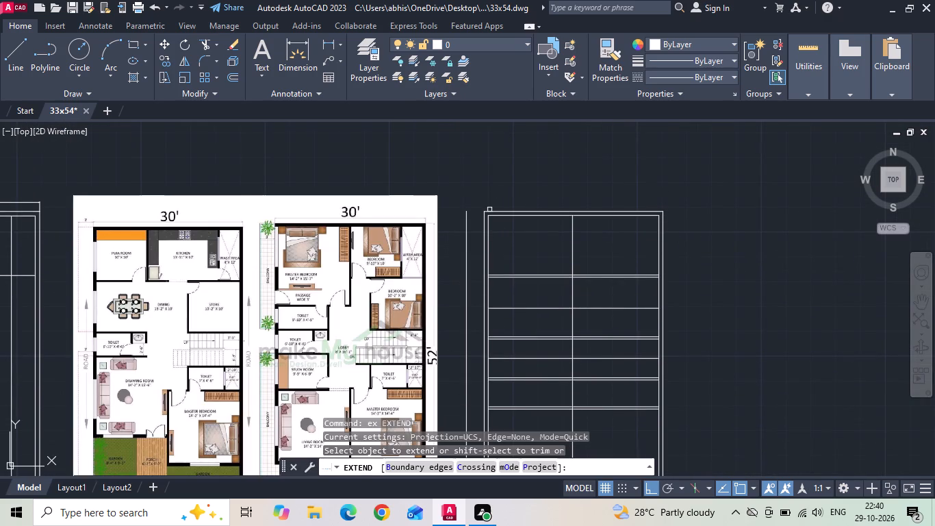
click(489, 210)
key(Escape)
Examine where the side balcony ends beside the two toilets in the first-floor reference plan.
scroll(248, 335, up, 1)
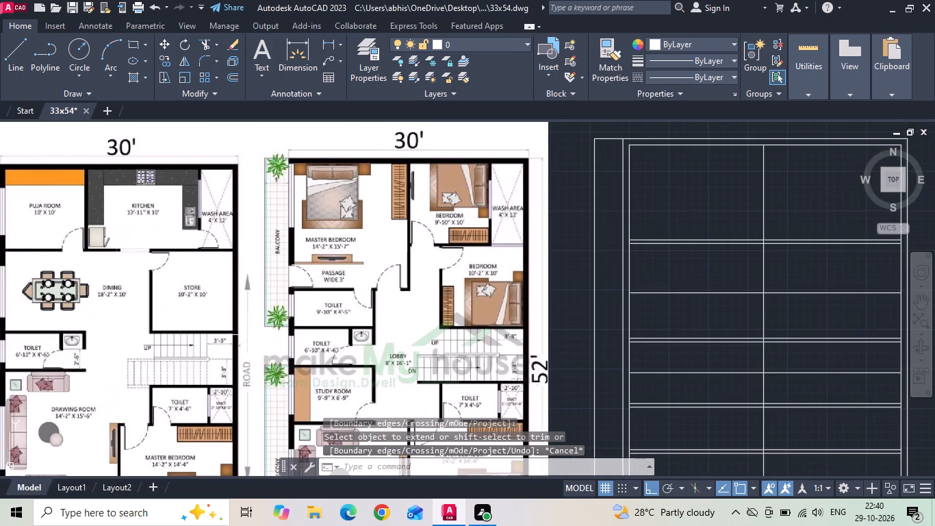
middle_drag(244, 323, 234, 279)
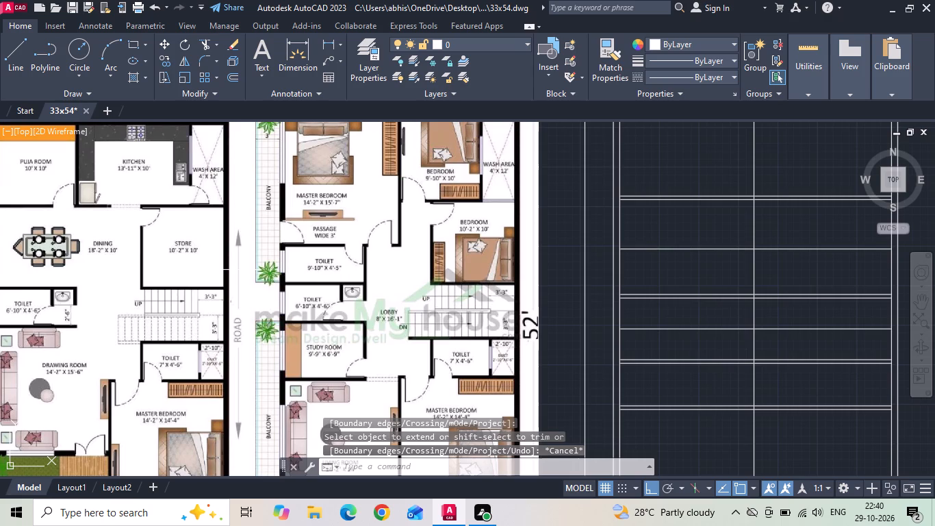
scroll(252, 255, up, 3)
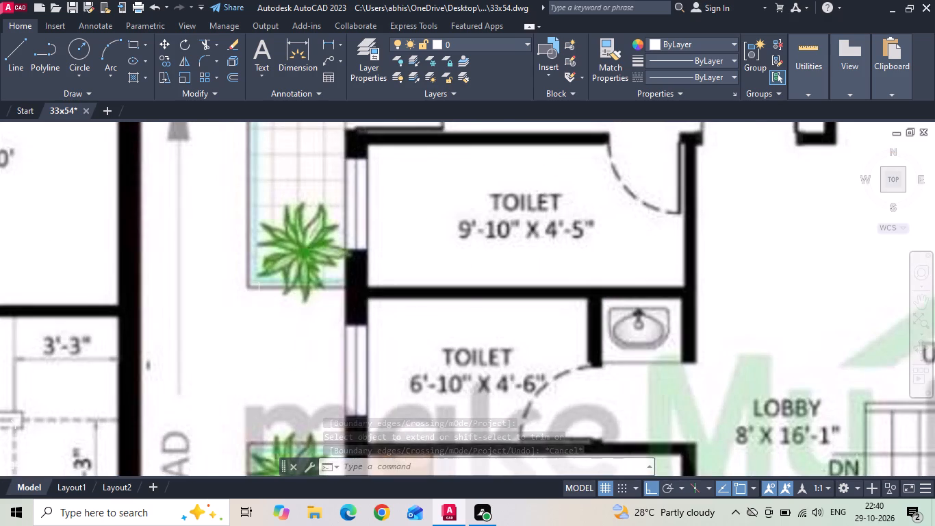
scroll(254, 304, down, 3)
middle_drag(435, 318, 417, 301)
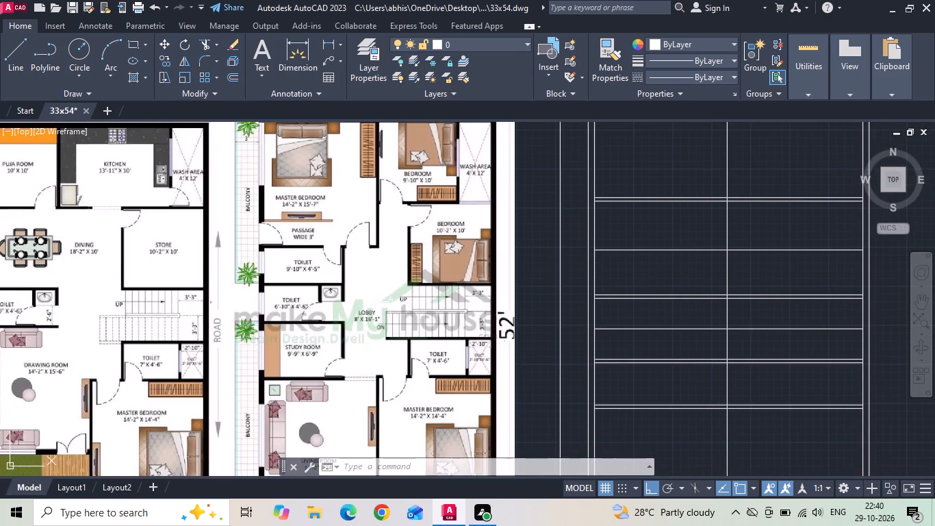
scroll(329, 294, up, 2)
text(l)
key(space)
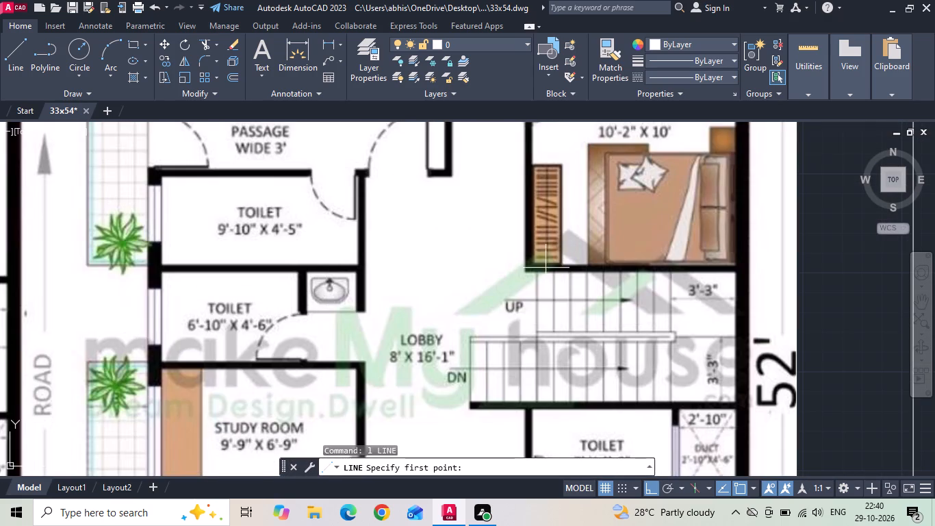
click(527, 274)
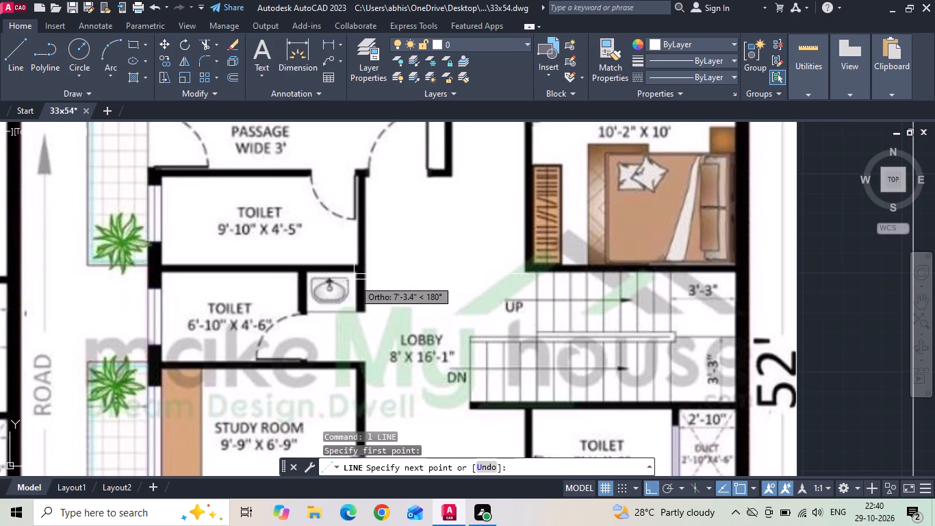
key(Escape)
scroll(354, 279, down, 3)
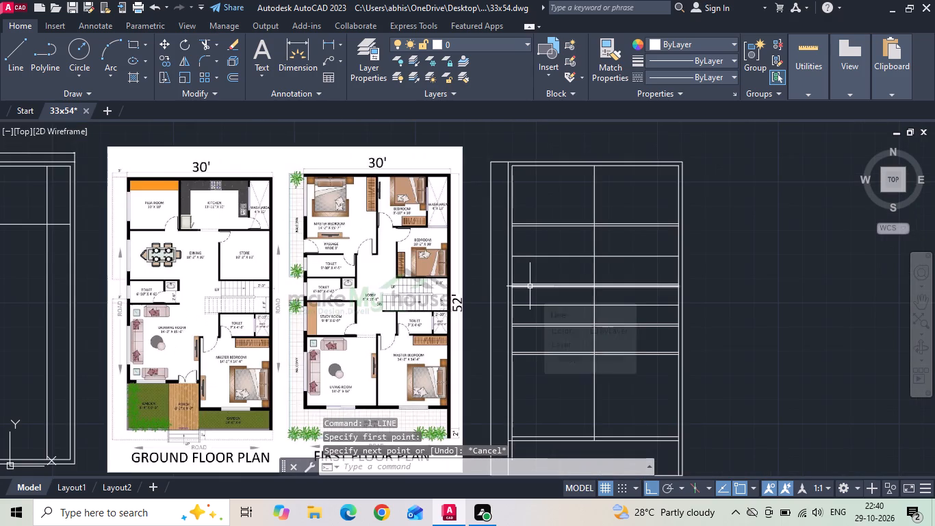
Extend the lower line of the wall above the staircase leftward to the side balcony edge line.
scroll(510, 292, up, 2)
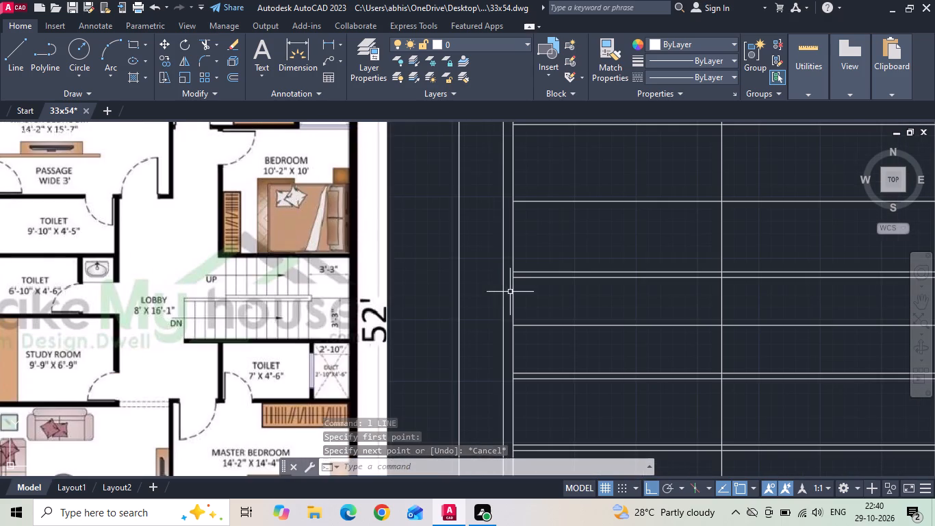
key(e)
key(x)
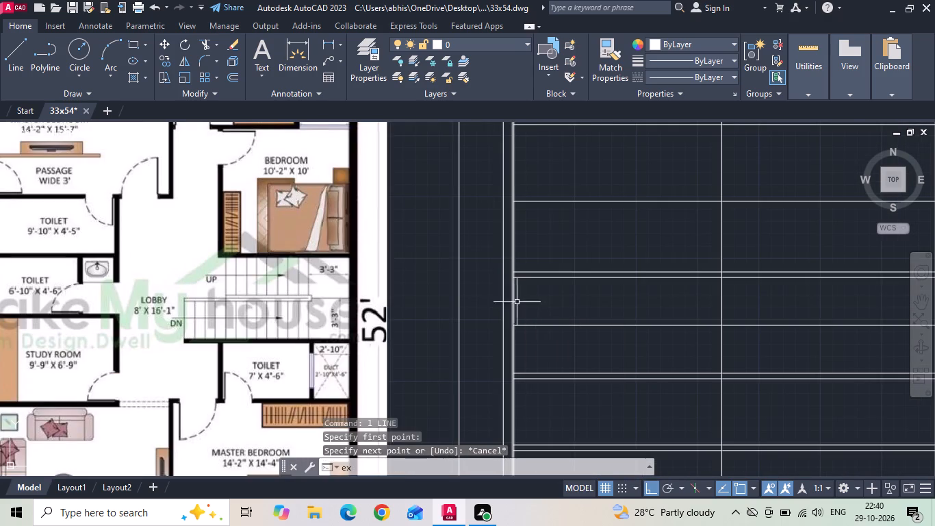
key(space)
click(520, 277)
click(513, 277)
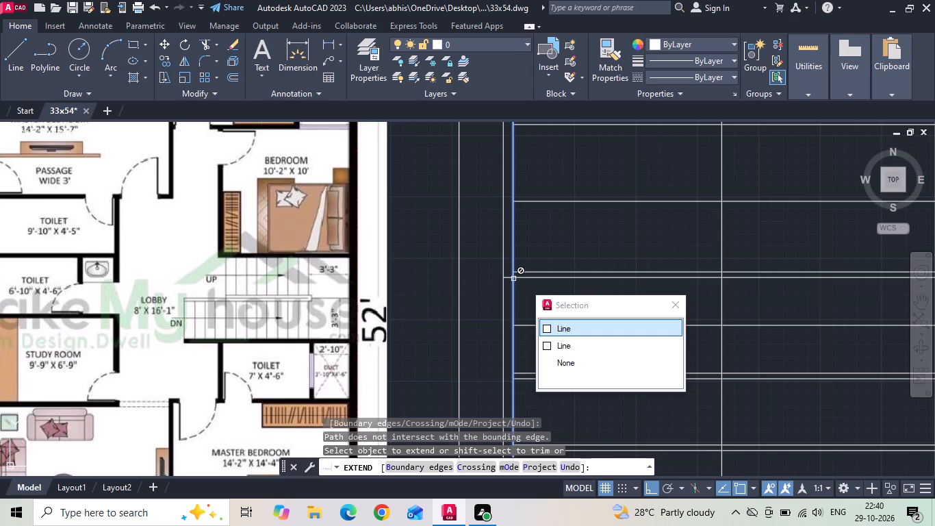
click(509, 275)
click(505, 294)
scroll(533, 218, down, 2)
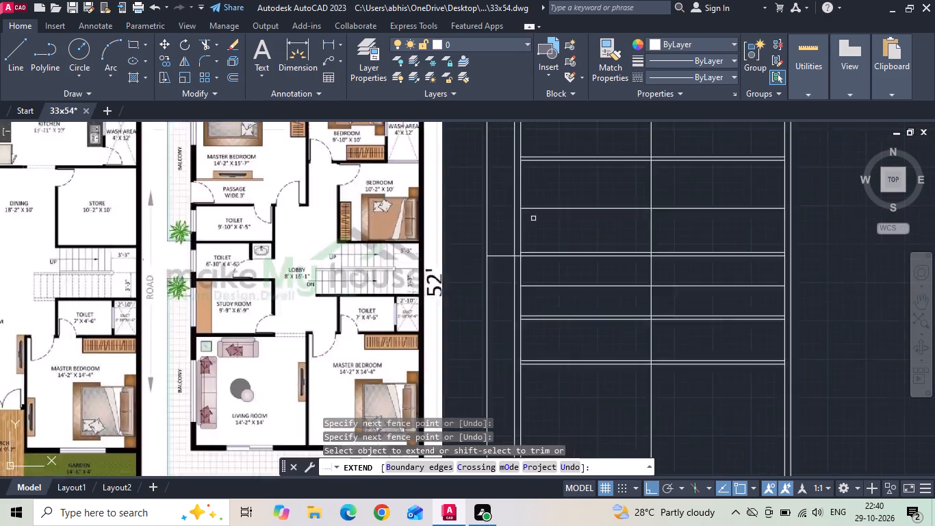
middle_click(433, 262)
scroll(370, 269, up, 1)
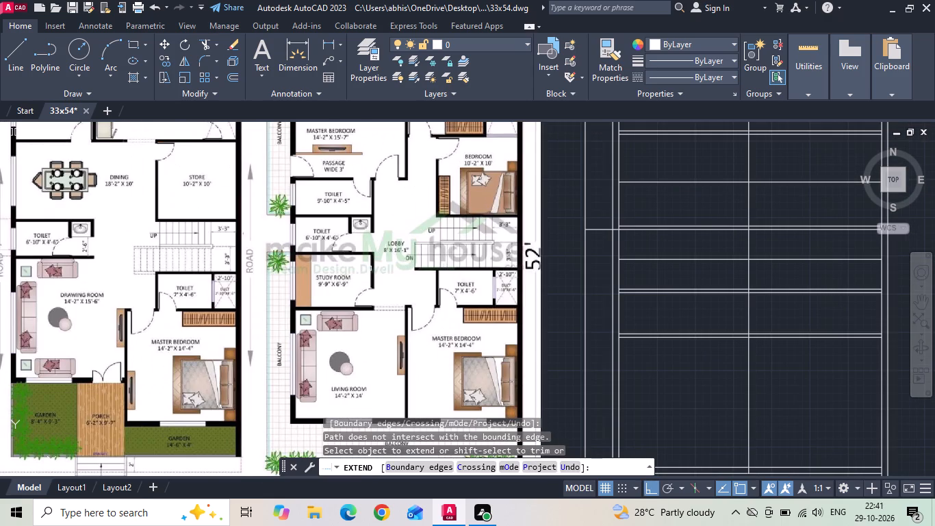
key(Escape)
Offset the inner line of the first floor's right-hand wall 4' inward for the wash area.
scroll(460, 243, down, 1)
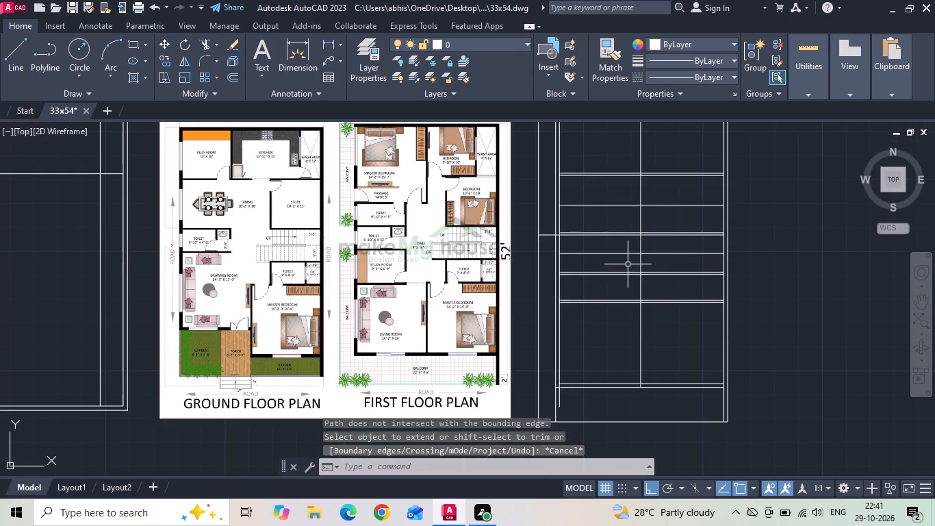
middle_drag(624, 266, 624, 288)
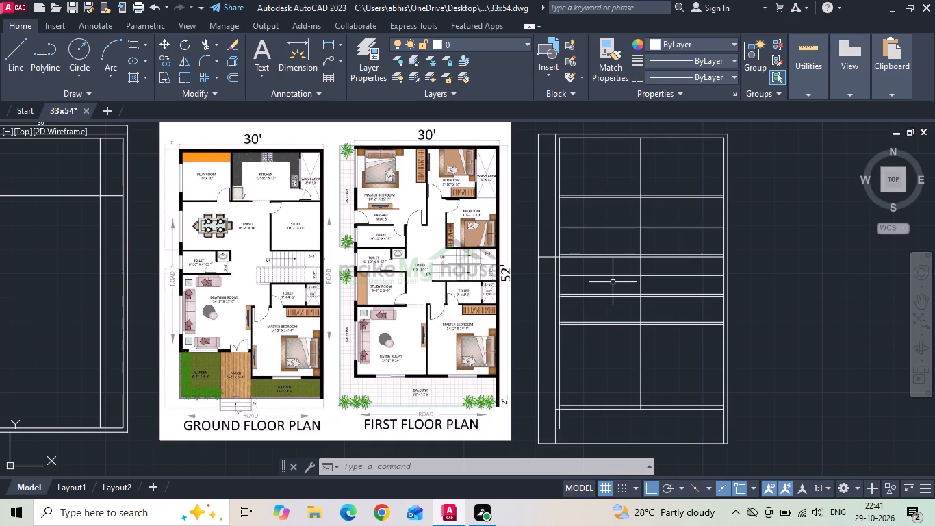
key(Escape)
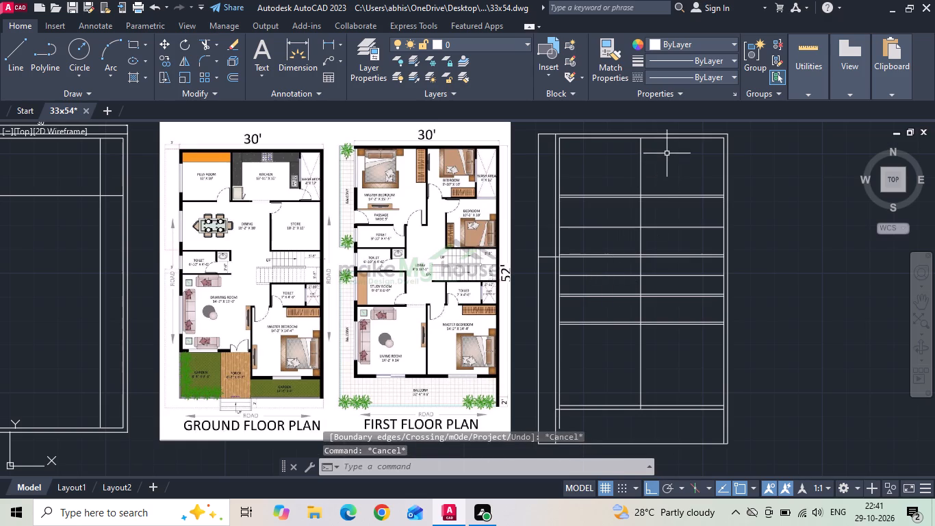
scroll(626, 165, up, 1)
middle_drag(626, 170, 626, 225)
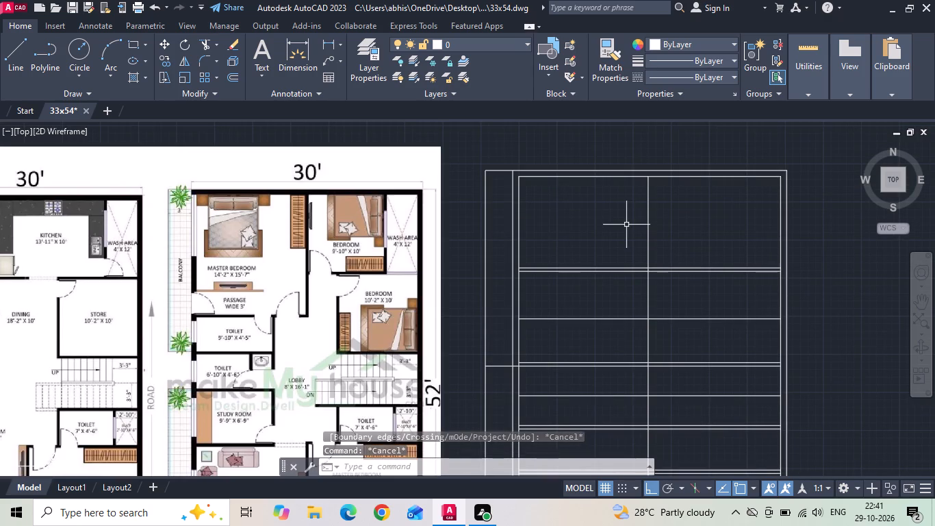
text(o 4')
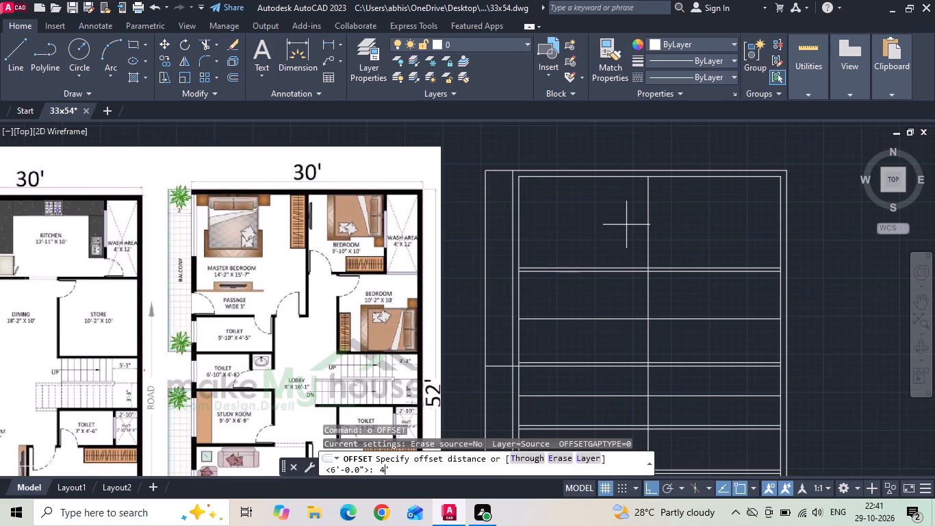
key(Return)
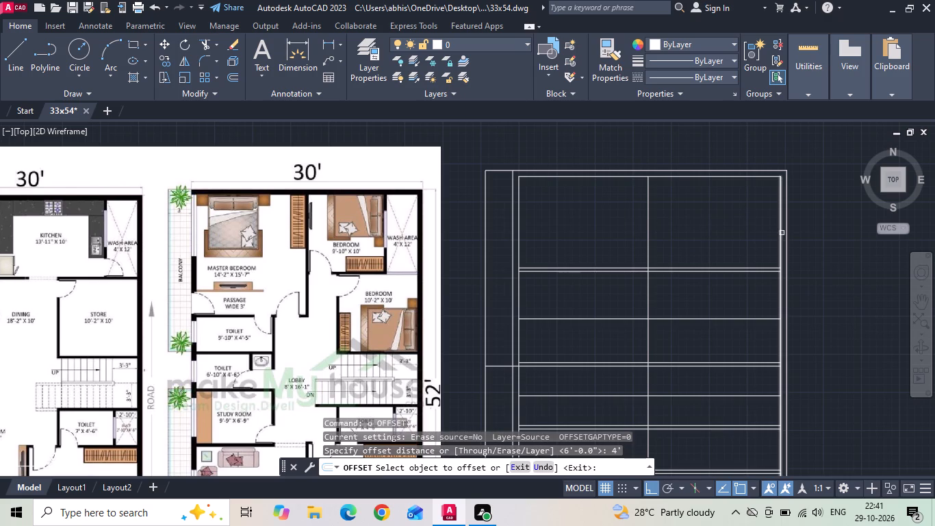
click(782, 233)
click(738, 221)
key(Escape)
Offset the new wash area line 4.5" to the left for the wall thickness.
text(o)
key(space)
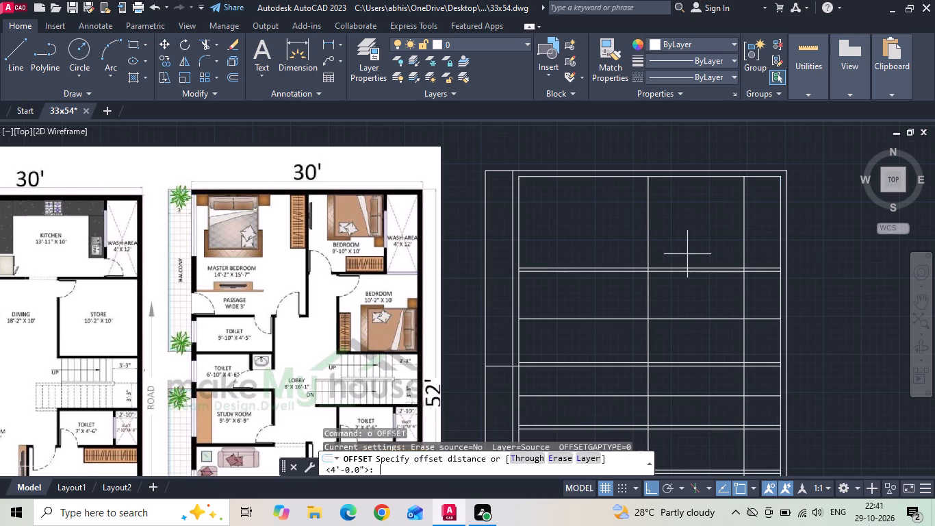
text(4.5)
key(space)
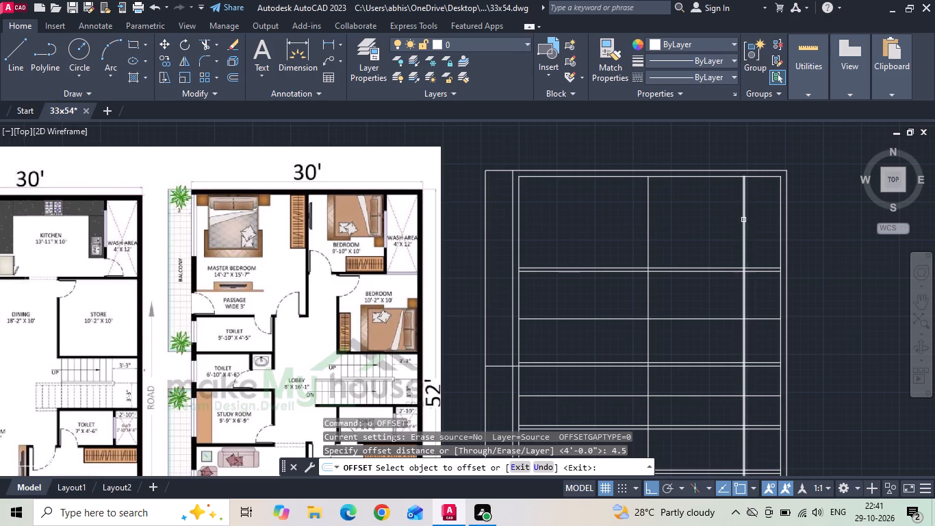
click(741, 219)
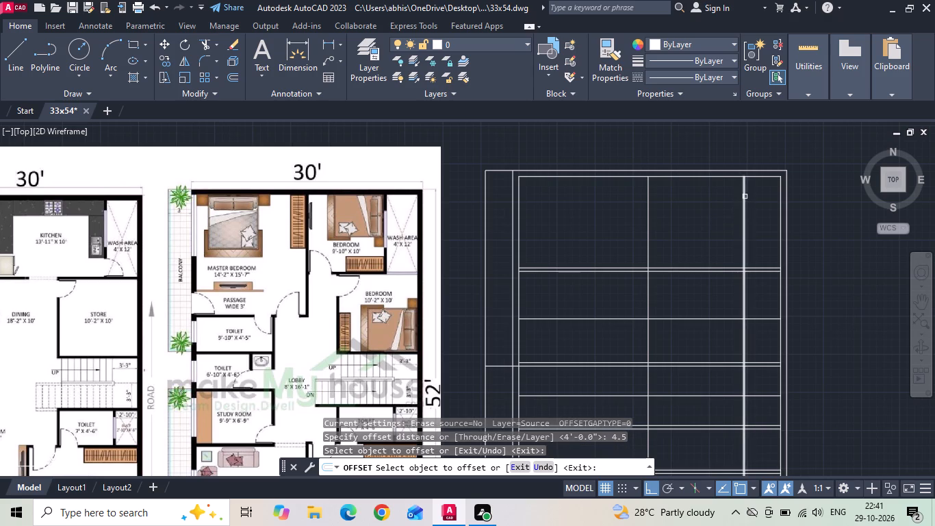
drag(745, 197, 738, 203)
click(714, 212)
key(Escape)
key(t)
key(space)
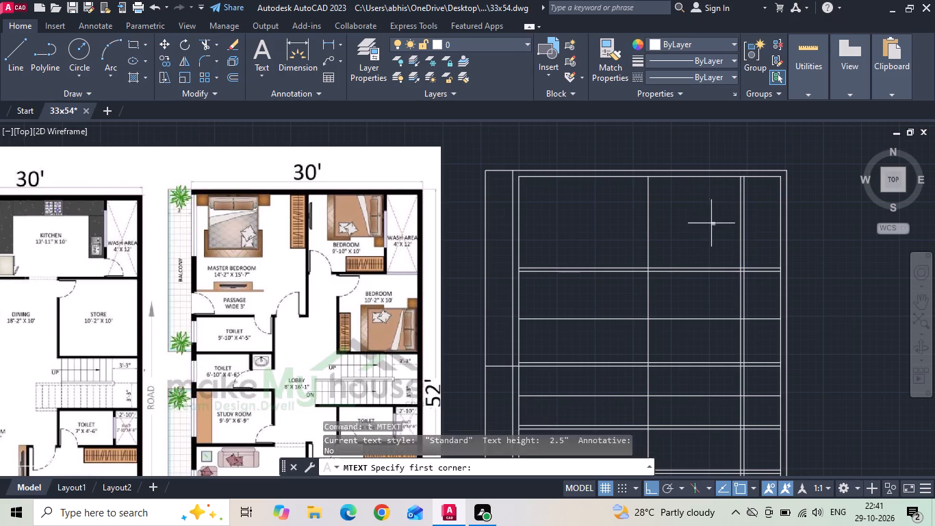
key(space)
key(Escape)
Trim the two wash area wall lines at the wall below the upper bedroom and erase their leftover lower pieces.
text(tr)
key(space)
click(752, 303)
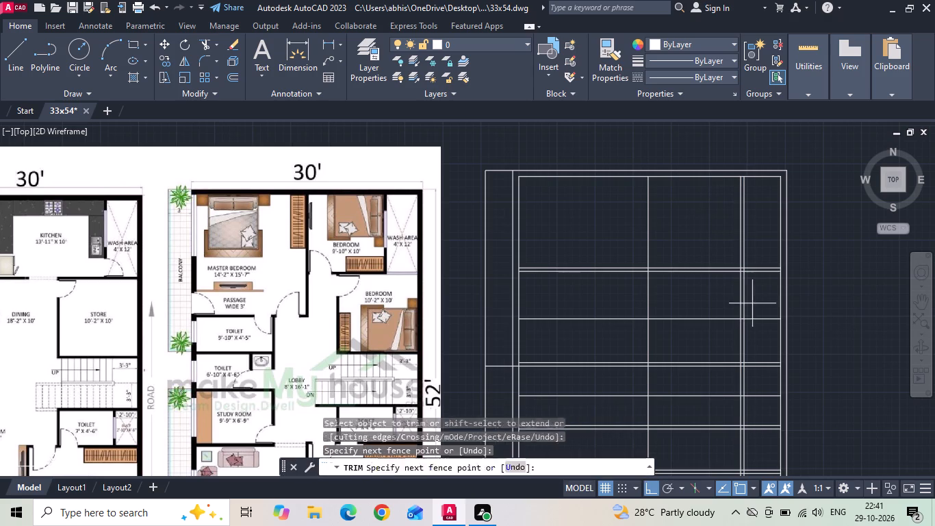
click(732, 301)
key(Escape)
click(746, 336)
click(729, 338)
click(735, 340)
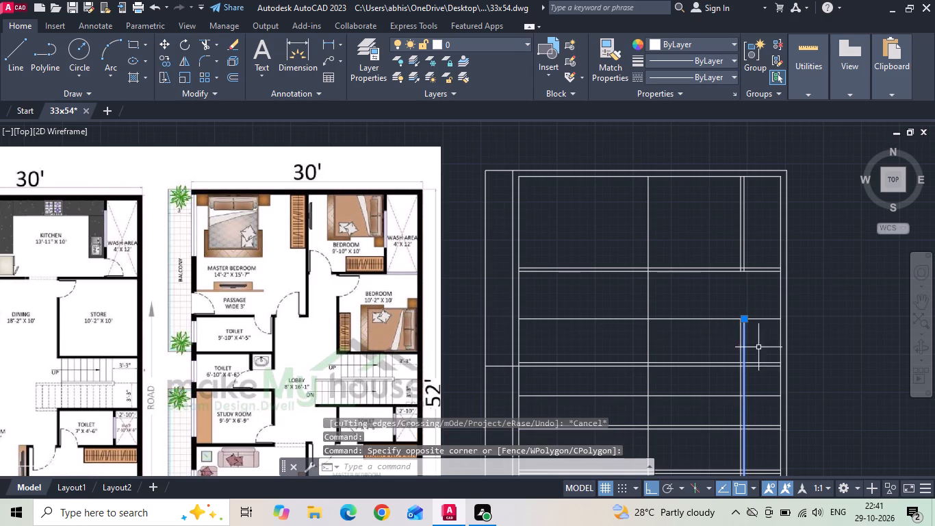
drag(767, 348, 750, 348)
click(721, 338)
key(Delete)
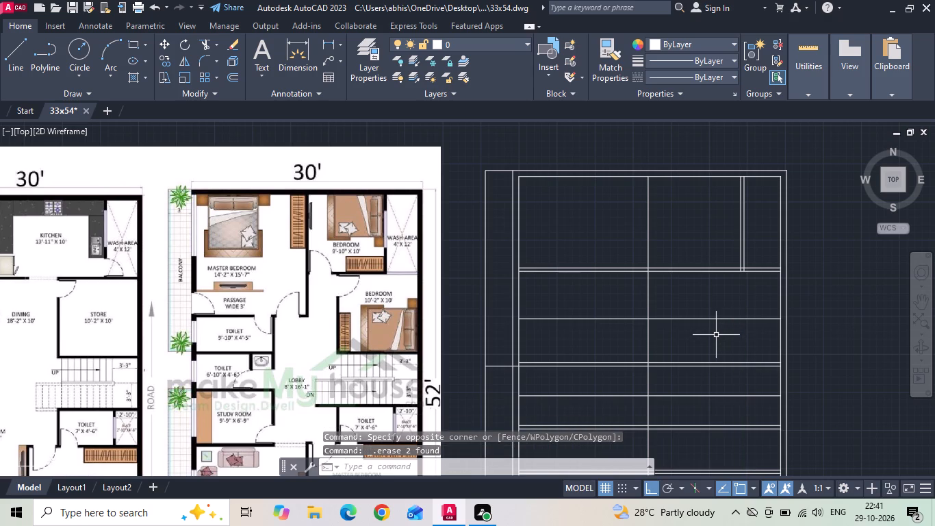
Add a linear dimension across the upper bedroom, from the wash area wall to the vertical middle line.
click(330, 47)
scroll(753, 247, up, 1)
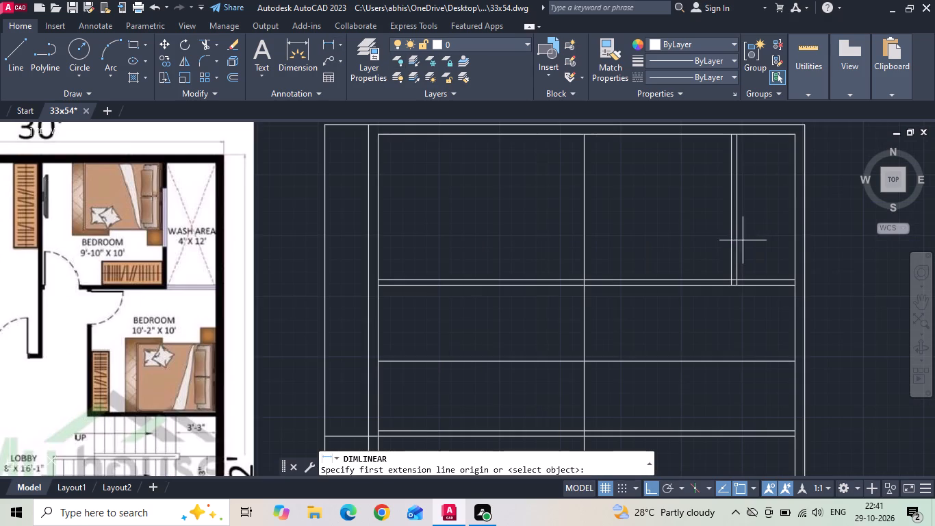
click(726, 220)
click(581, 221)
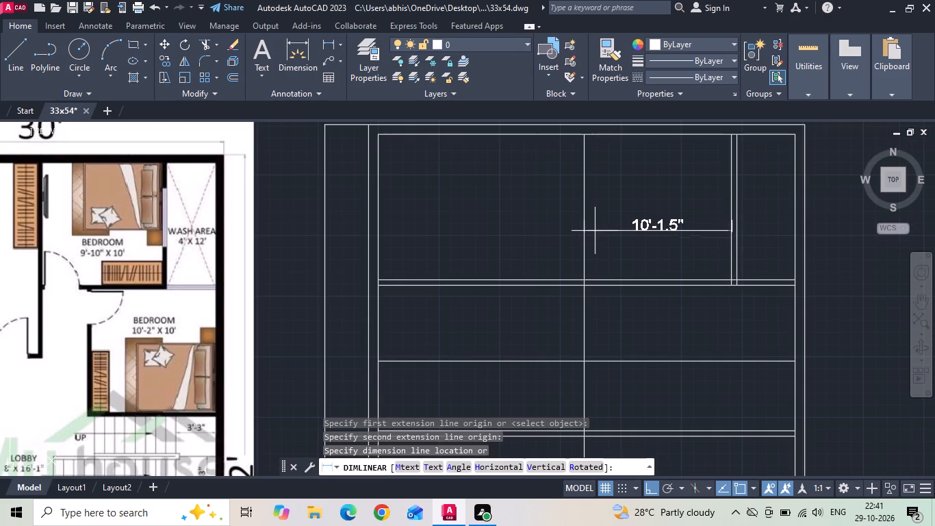
click(597, 231)
Offset the vertical middle line 4.5" to the right to form the wall between the two upper bedrooms.
text(o)
key(space)
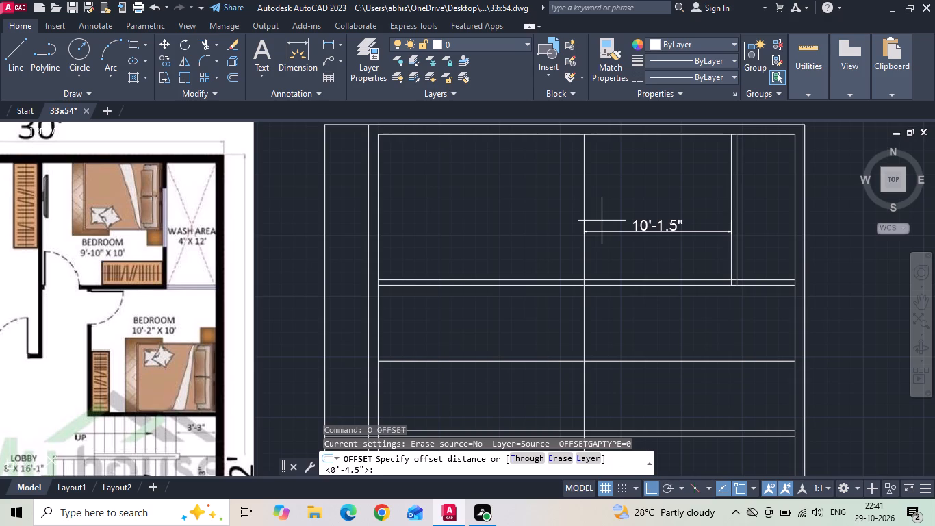
text(4.5)
key(space)
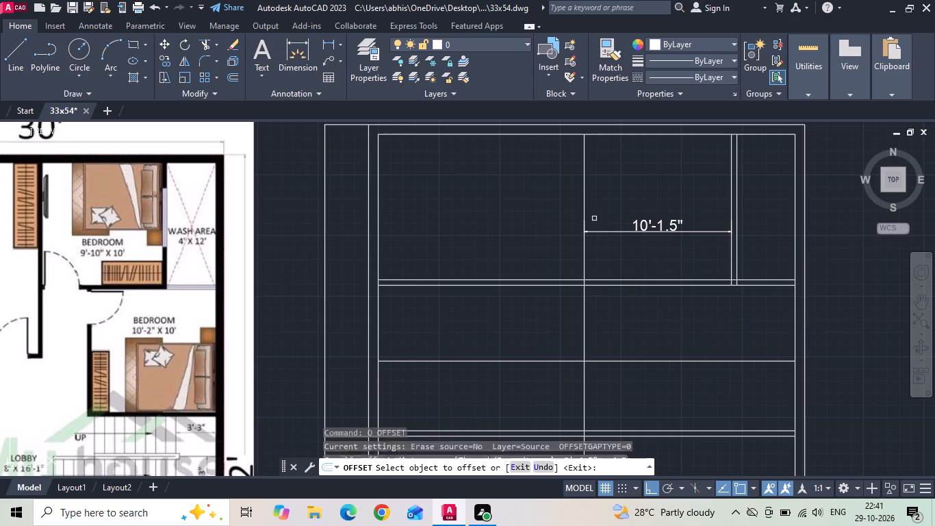
click(585, 198)
click(595, 191)
key(Escape)
Stretch the upper bedroom's width dimension so its left end sits on the new middle wall line.
drag(632, 201, 624, 234)
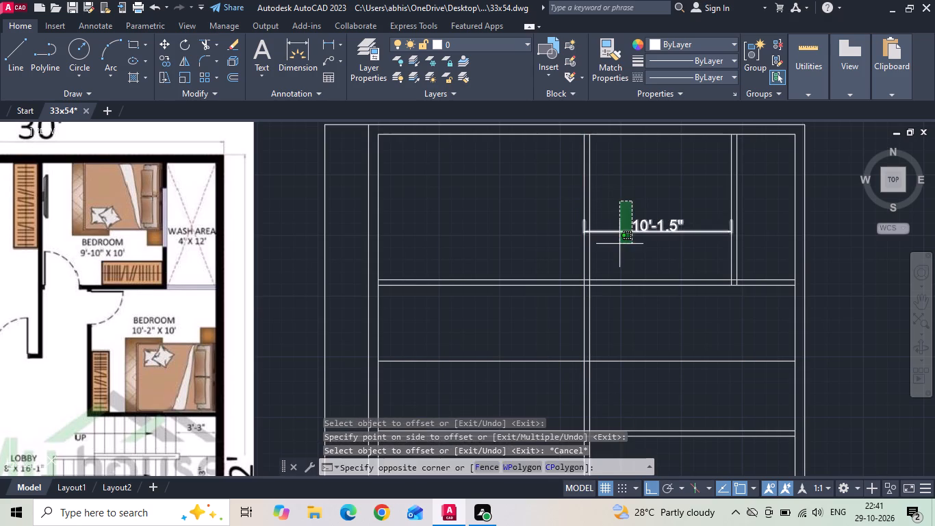
click(619, 245)
scroll(608, 231, up, 2)
click(543, 204)
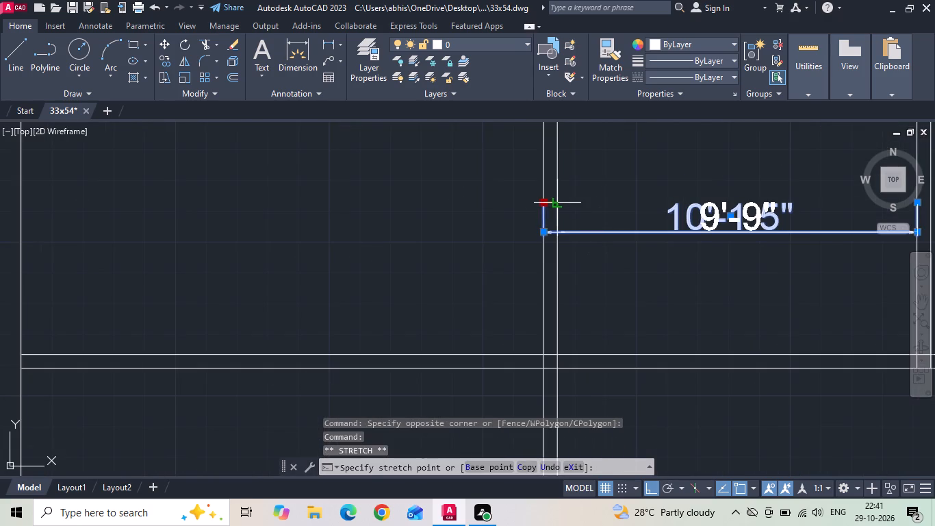
click(558, 203)
key(Escape)
Add a linear dimension across the master bedroom, from its outer wall's inner line to the middle wall.
scroll(639, 256, down, 2)
scroll(431, 260, down, 1)
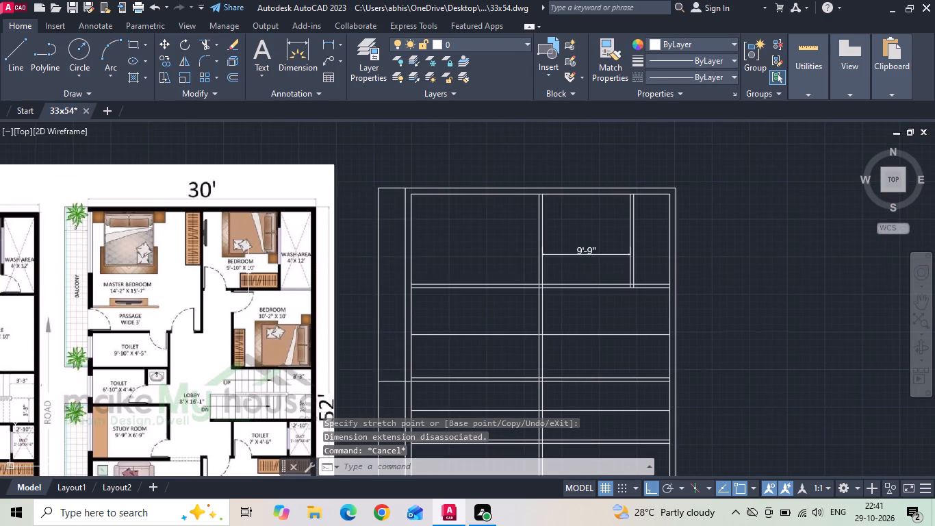
scroll(576, 240, up, 1)
drag(545, 222, 521, 221)
key(Escape)
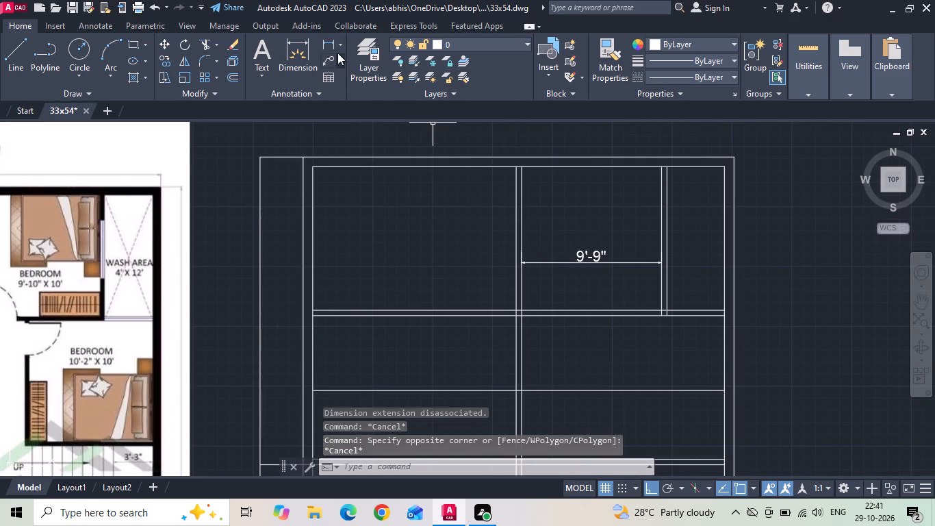
click(333, 46)
click(320, 216)
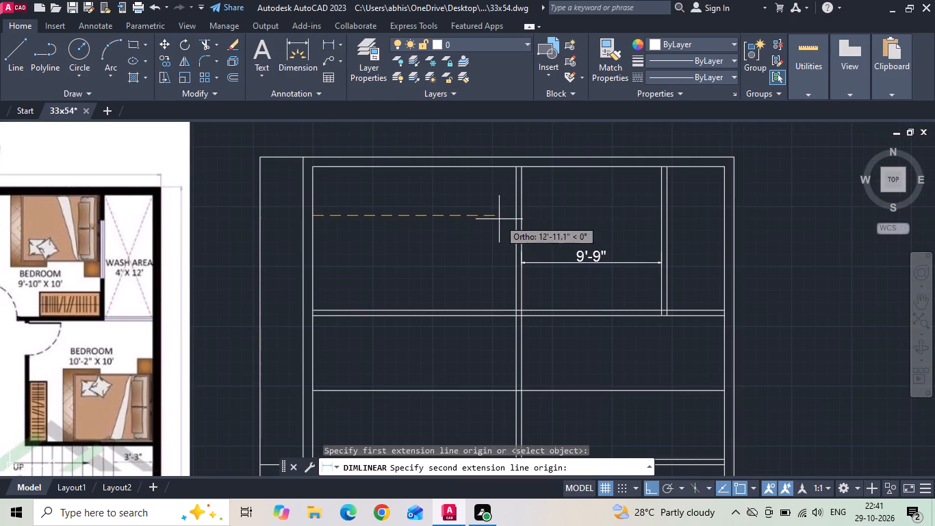
click(511, 217)
click(509, 223)
Add a vertical linear dimension of the upper bedroom's depth, from the wall below it to the top wall's inner line.
scroll(550, 245, down, 2)
scroll(268, 279, up, 2)
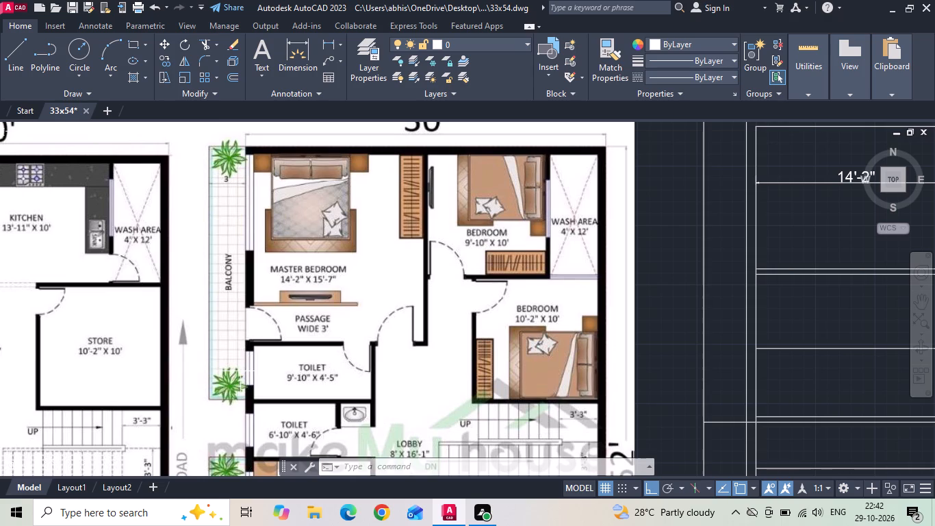
scroll(110, 286, down, 1)
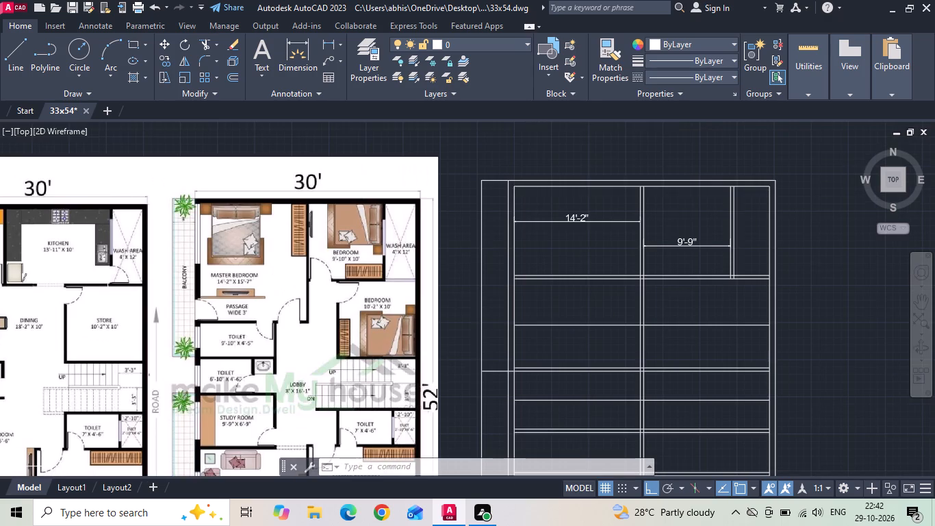
scroll(752, 259, up, 1)
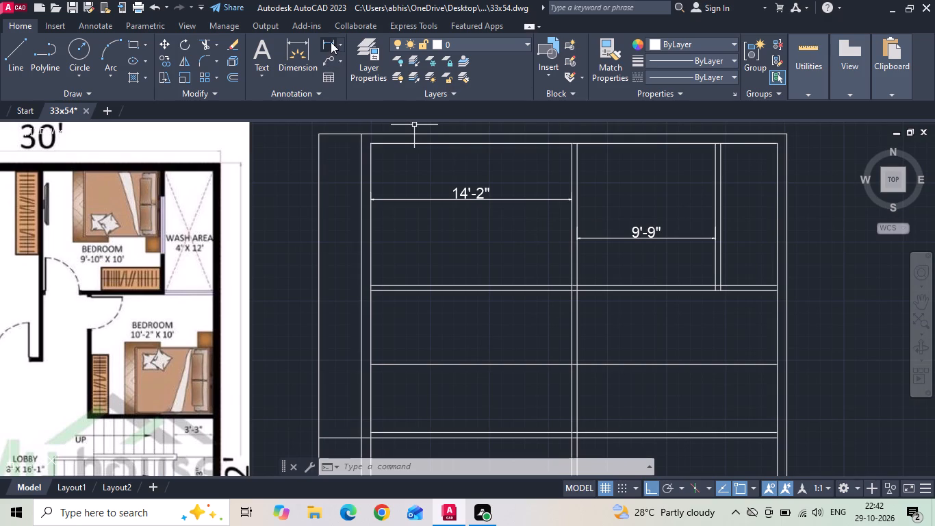
click(331, 42)
click(622, 282)
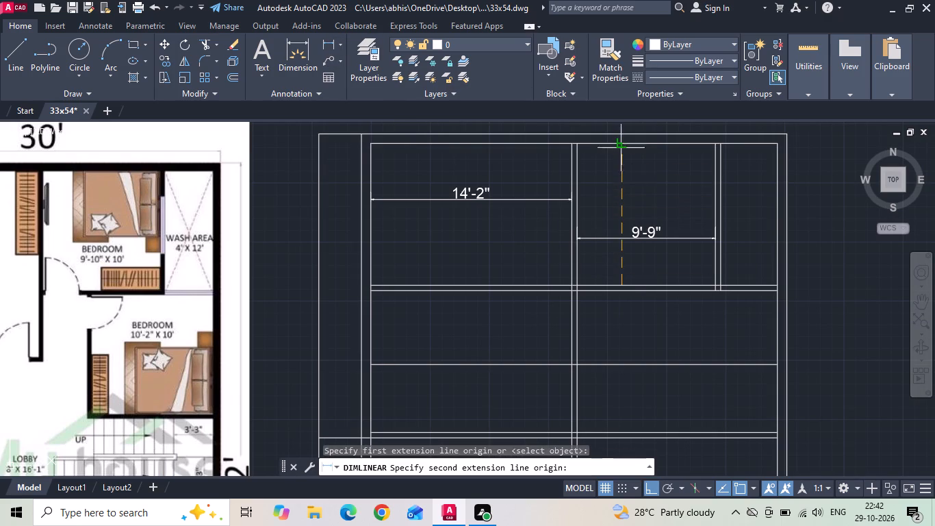
click(617, 143)
click(597, 168)
Dimension the thickness of the middle wall and of the wash area wall.
key(space)
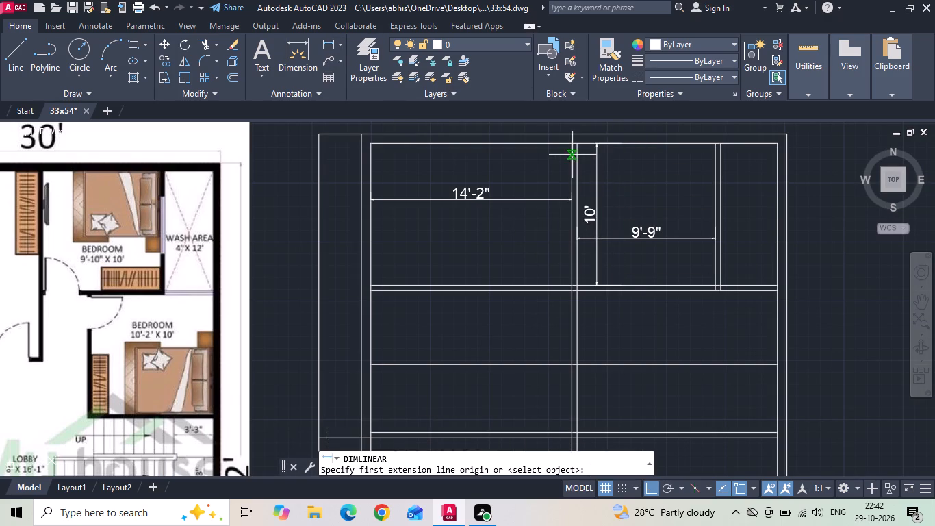
scroll(572, 154, up, 1)
click(572, 154)
click(578, 153)
click(580, 170)
key(space)
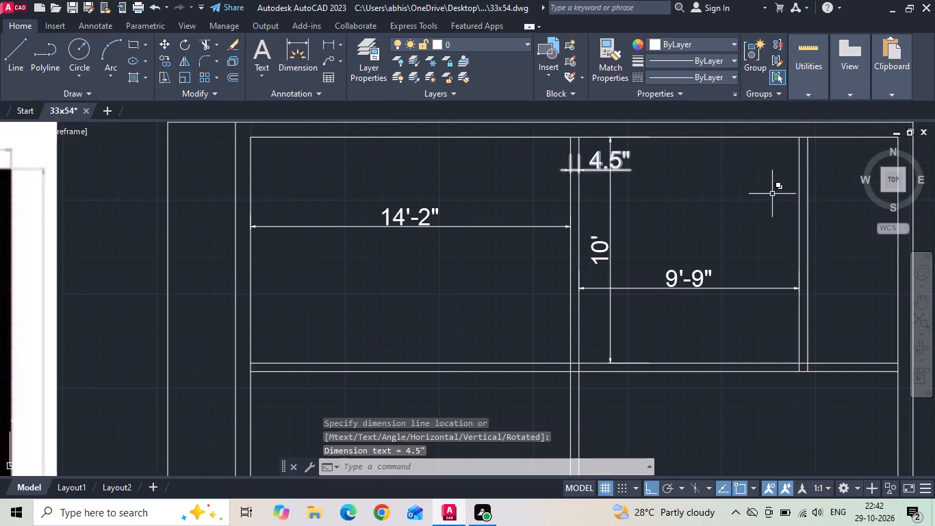
click(812, 192)
click(799, 192)
click(795, 196)
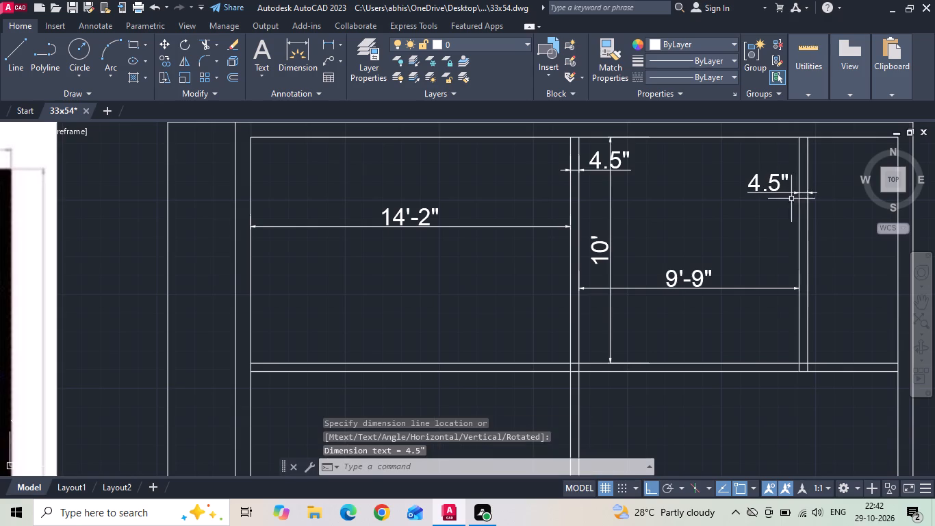
Trim away the part of the single horizontal line that crosses the lower bedroom, to the right of the middle wall.
scroll(712, 227, down, 2)
scroll(547, 305, up, 1)
middle_drag(545, 300, 546, 277)
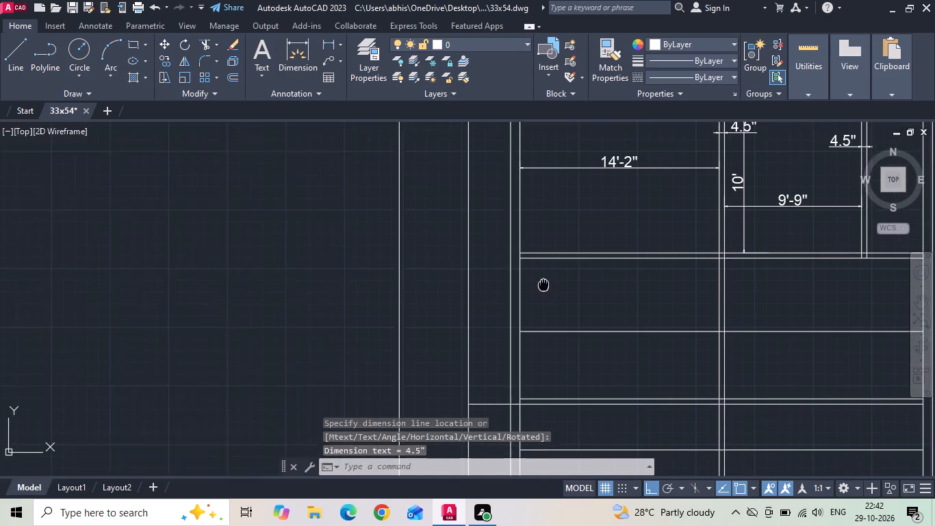
middle_drag(546, 277, 546, 274)
scroll(547, 273, down, 1)
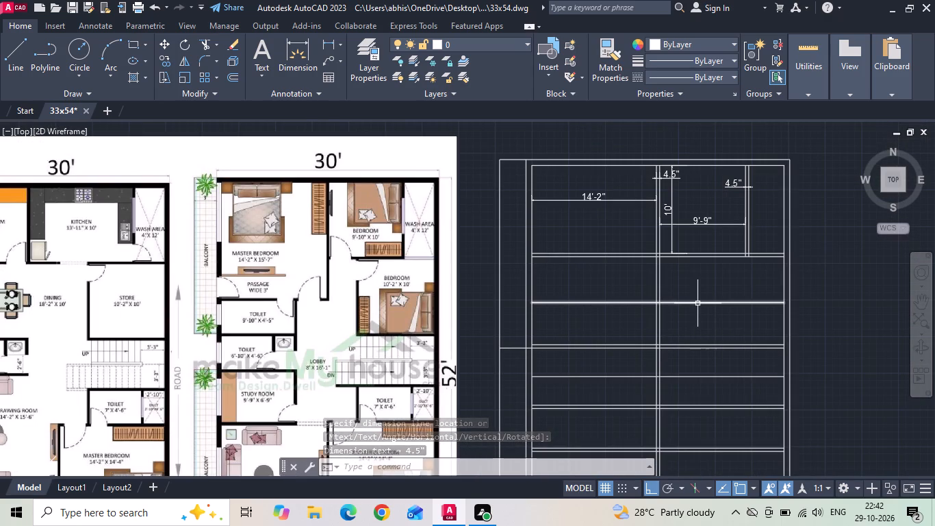
text(tr)
key(space)
click(697, 303)
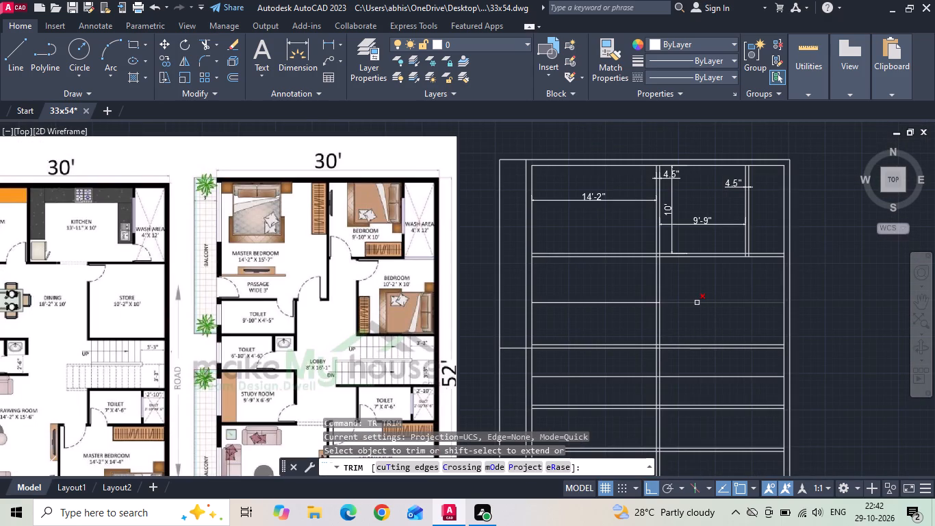
click(697, 303)
key(Escape)
click(658, 302)
key(Escape)
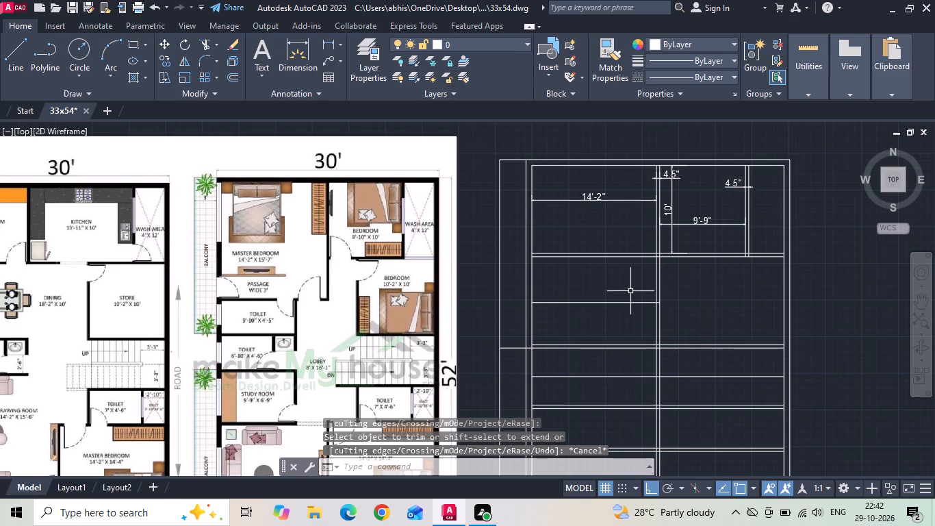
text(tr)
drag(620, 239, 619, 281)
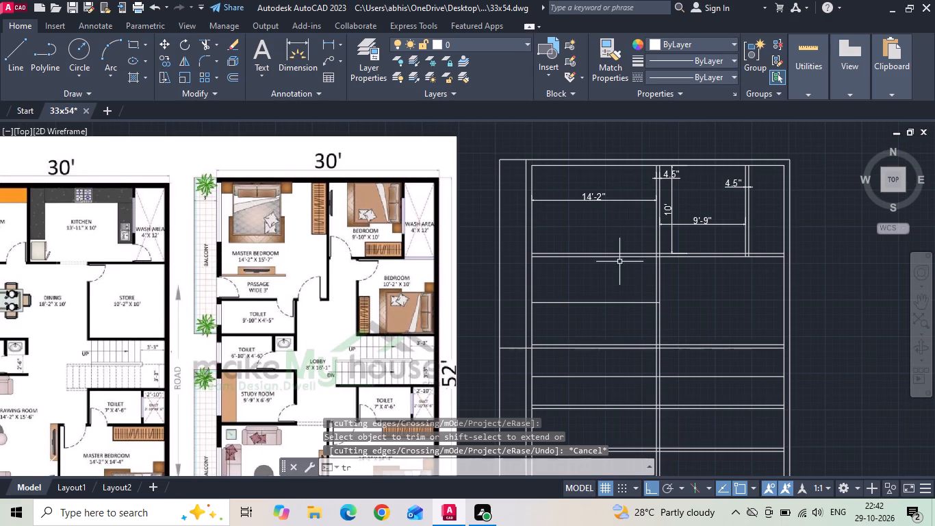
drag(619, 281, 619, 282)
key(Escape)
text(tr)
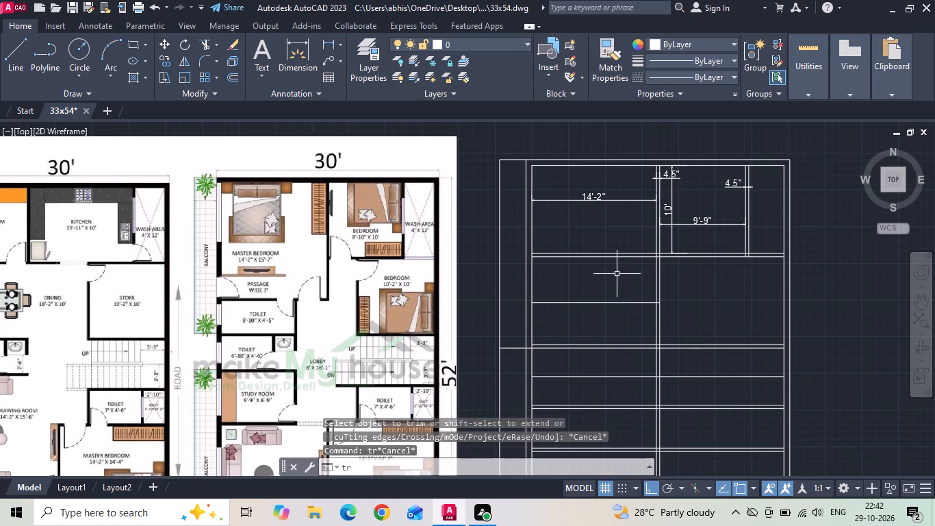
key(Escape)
Trim the two-line wall and the single horizontal line out of the master bedroom side, and erase the leftover piece at the middle wall.
text(tr)
key(space)
drag(617, 274, 615, 247)
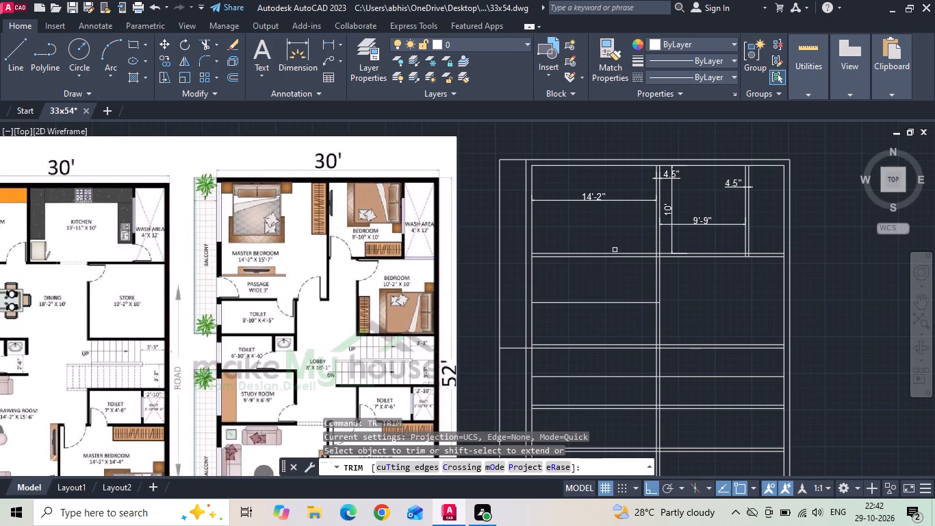
drag(615, 244, 614, 252)
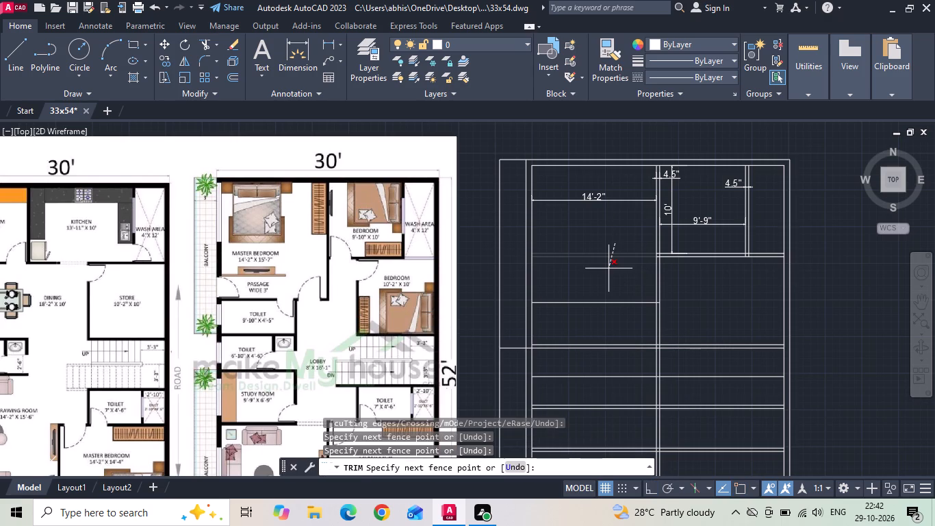
click(609, 268)
click(608, 311)
click(602, 287)
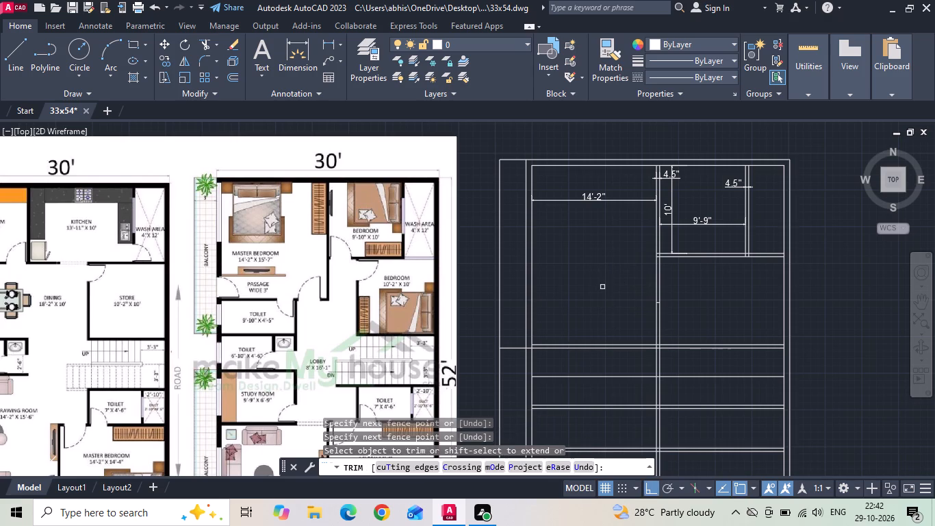
key(Escape)
drag(609, 287, 628, 303)
click(712, 327)
key(Delete)
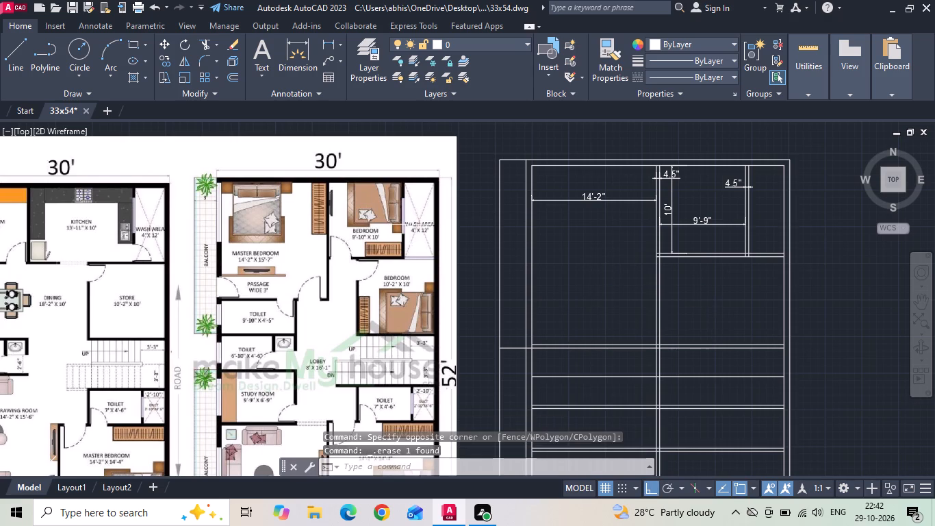
Add a vertical linear dimension of the lower bedroom's depth between its upper and lower walls.
click(328, 46)
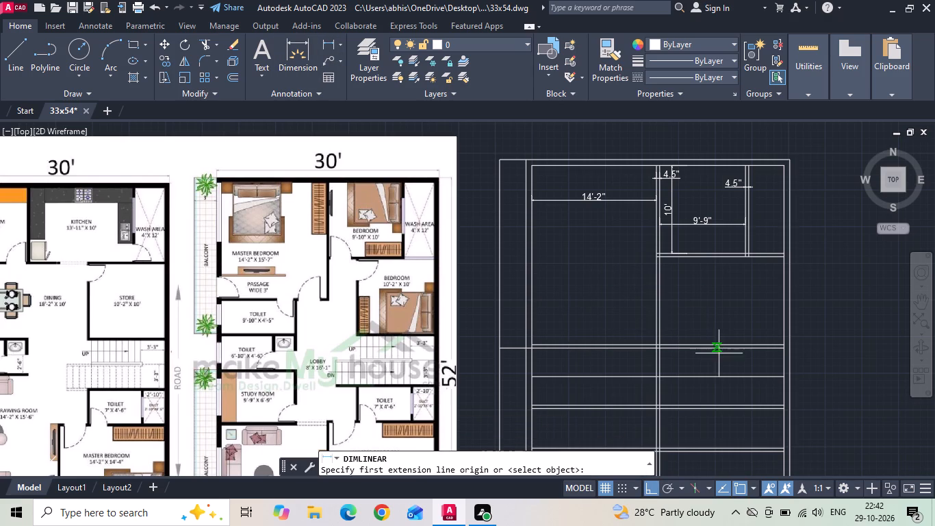
drag(700, 263, 699, 272)
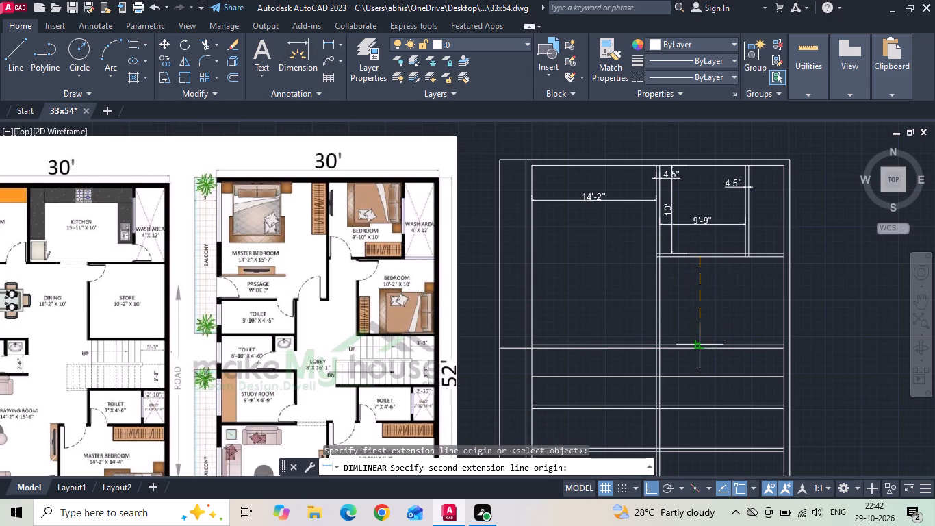
click(700, 344)
click(686, 318)
scroll(708, 301, up, 1)
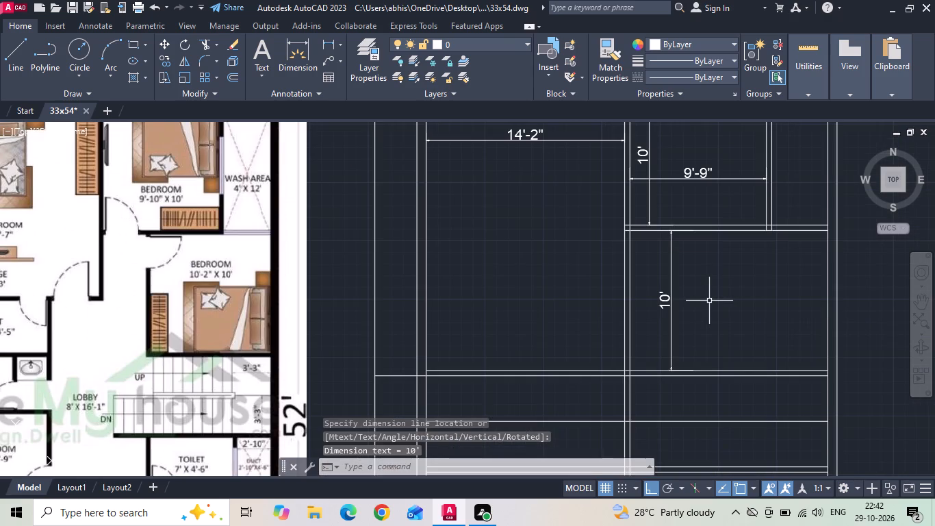
Offset the right outer wall's inner line 10'2" to the left to mark the lower bedroom's width.
text(o 1o)
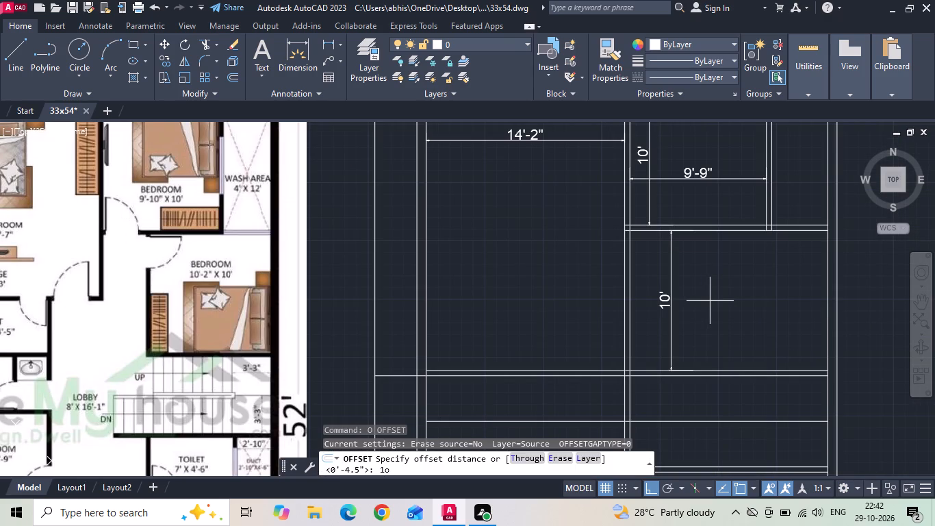
key(BackSpace)
key(0)
text('2)
key(space)
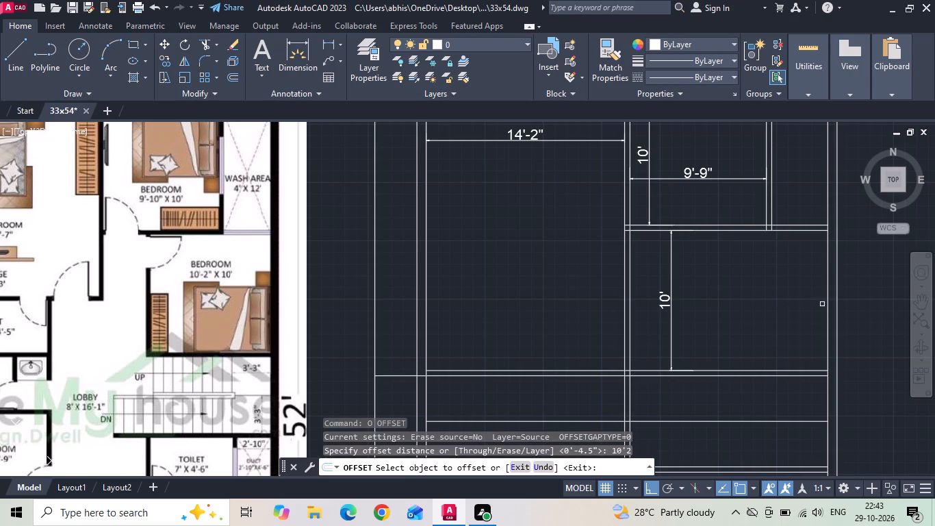
click(829, 311)
click(774, 296)
key(Escape)
Offset the lower bedroom's new vertical line 4.5" to the left to form its side wall.
text(o)
key(space)
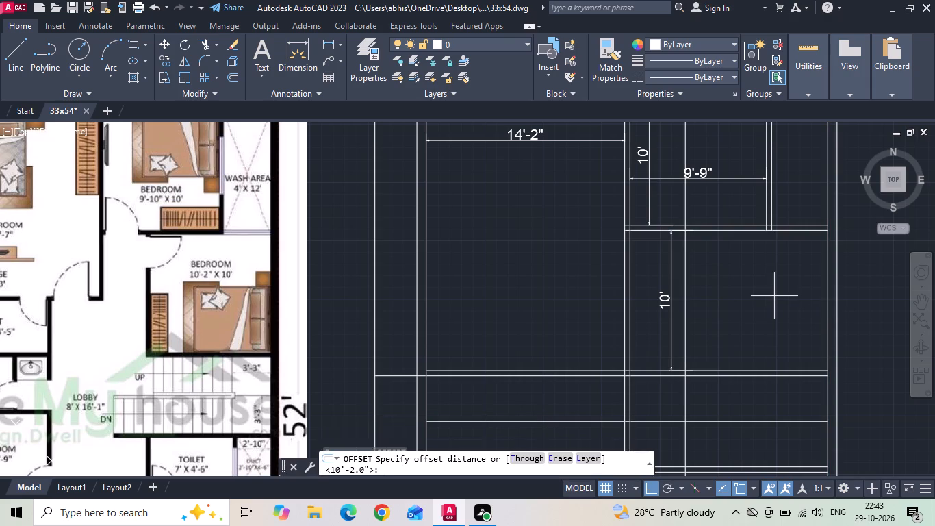
key(4)
text(.4)
key(BackSpace)
text(5)
key(space)
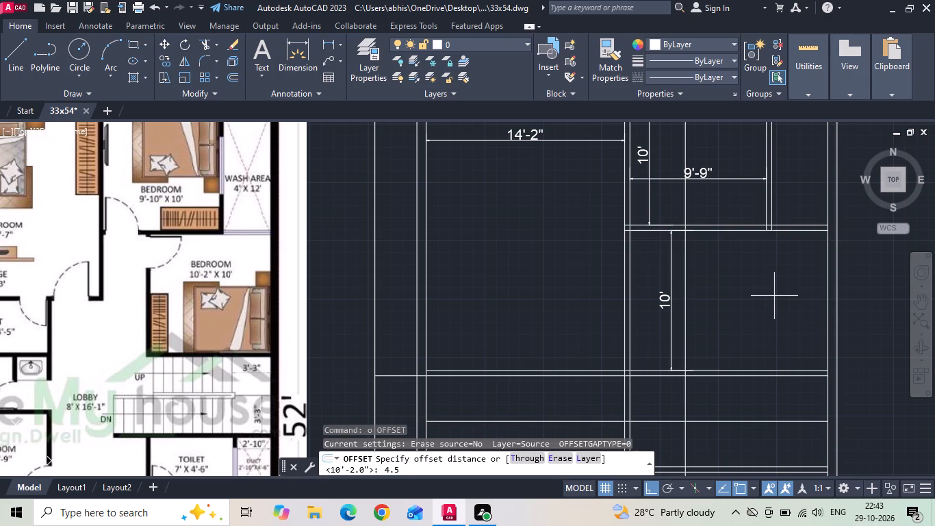
click(685, 257)
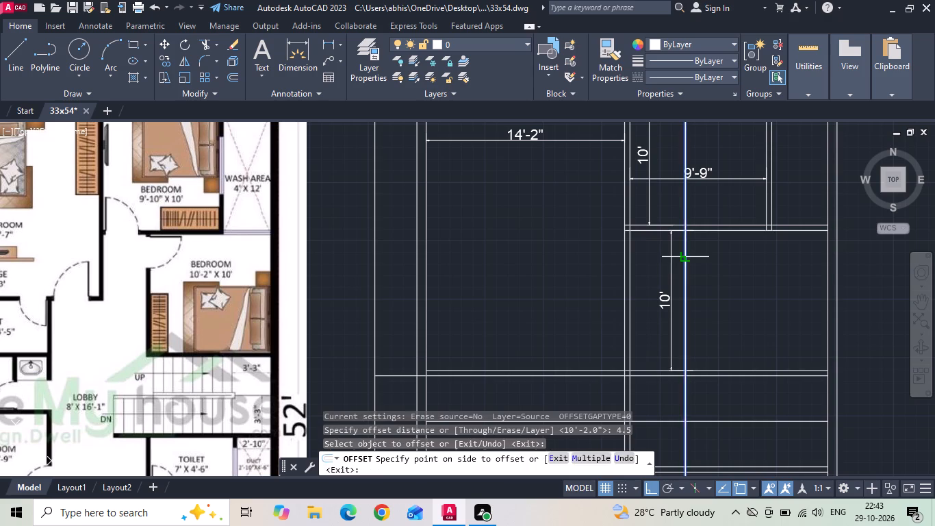
click(676, 261)
middle_drag(288, 278, 340, 285)
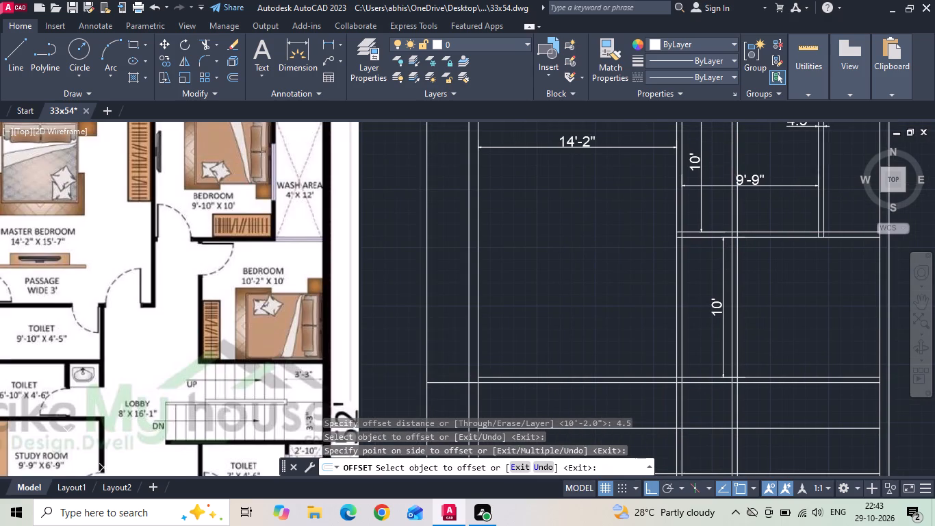
scroll(344, 275, down, 1)
key(Escape)
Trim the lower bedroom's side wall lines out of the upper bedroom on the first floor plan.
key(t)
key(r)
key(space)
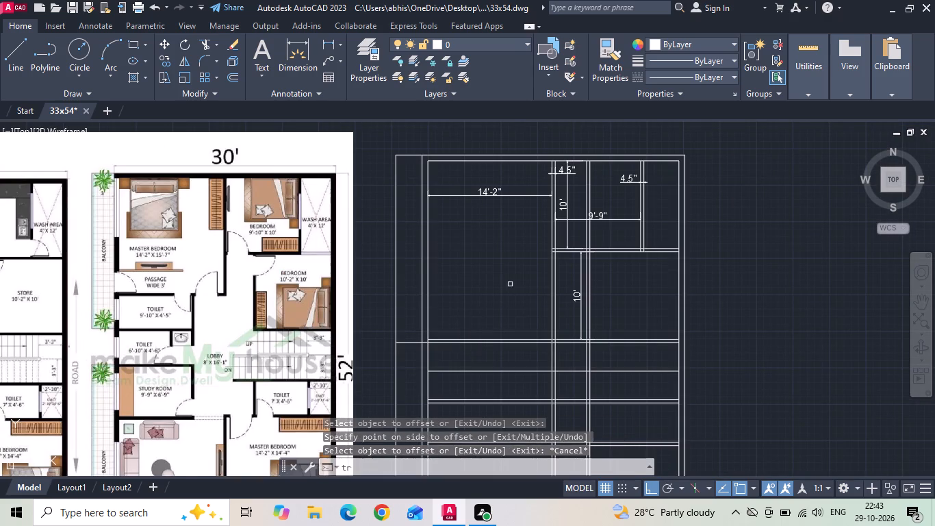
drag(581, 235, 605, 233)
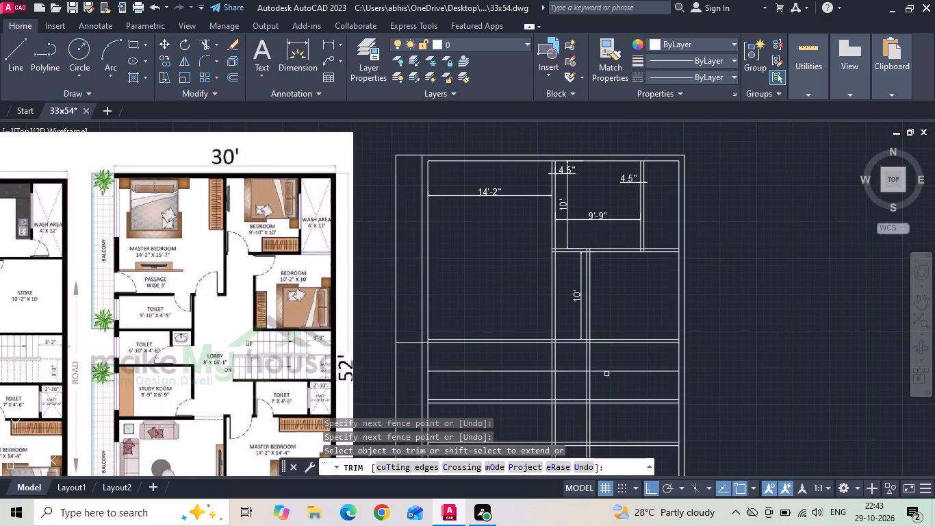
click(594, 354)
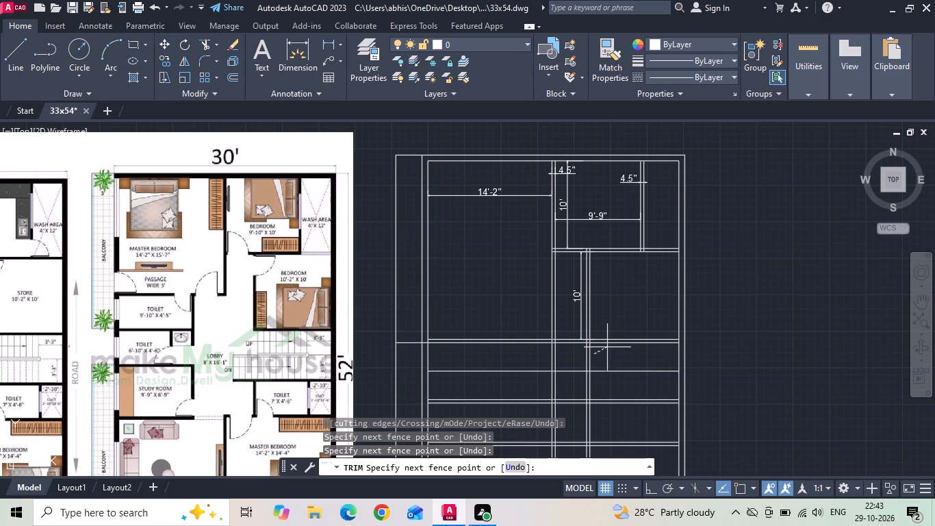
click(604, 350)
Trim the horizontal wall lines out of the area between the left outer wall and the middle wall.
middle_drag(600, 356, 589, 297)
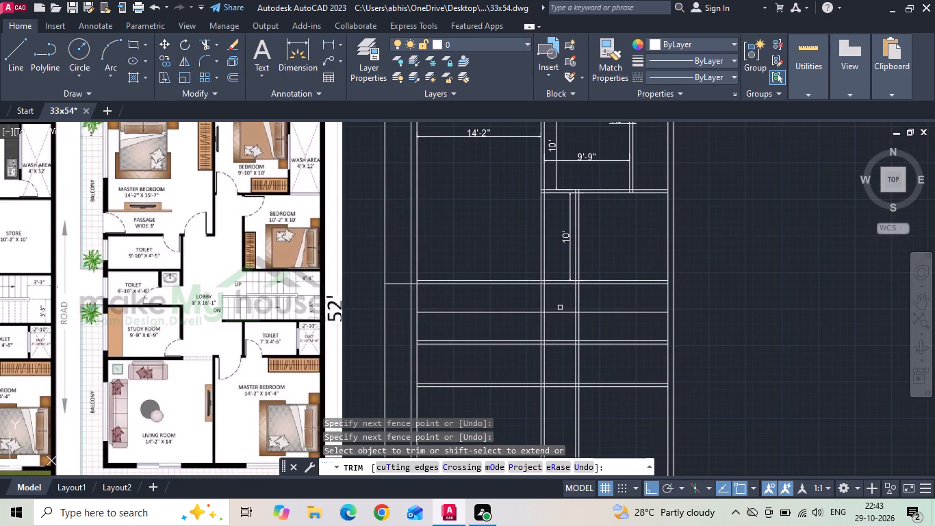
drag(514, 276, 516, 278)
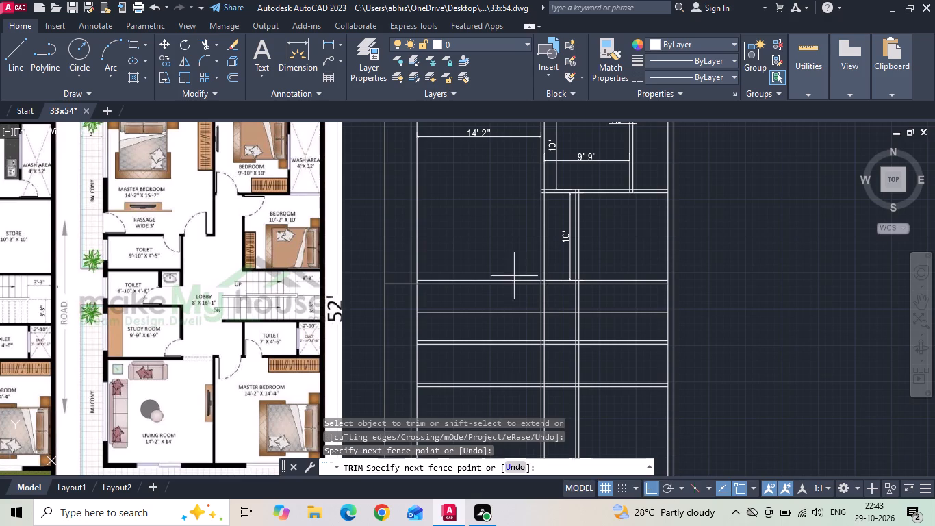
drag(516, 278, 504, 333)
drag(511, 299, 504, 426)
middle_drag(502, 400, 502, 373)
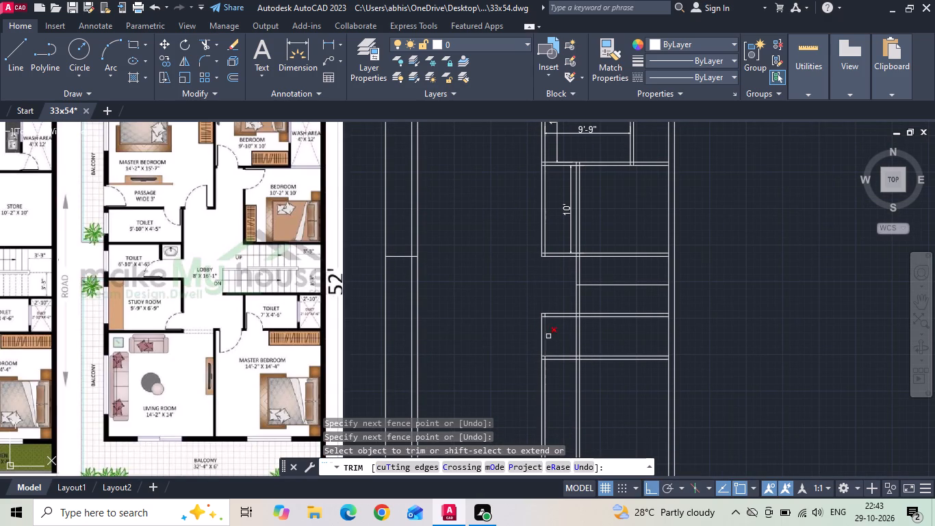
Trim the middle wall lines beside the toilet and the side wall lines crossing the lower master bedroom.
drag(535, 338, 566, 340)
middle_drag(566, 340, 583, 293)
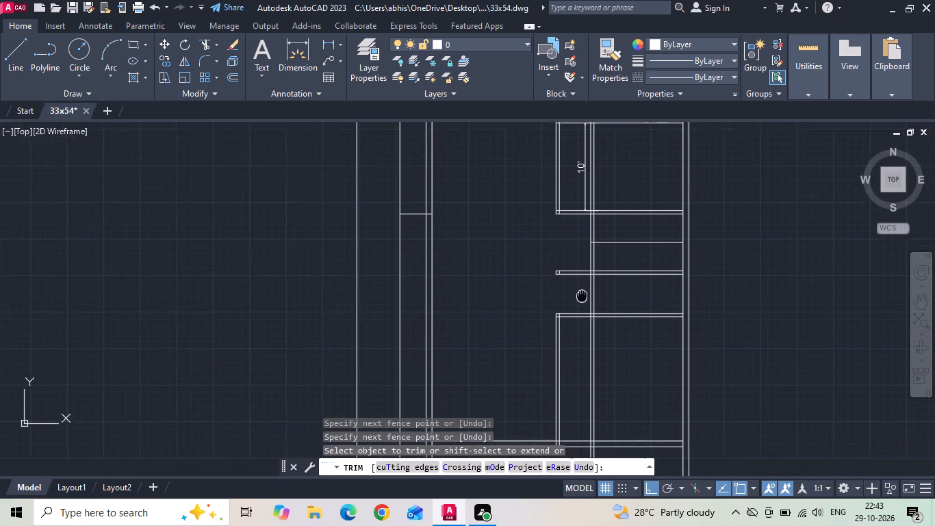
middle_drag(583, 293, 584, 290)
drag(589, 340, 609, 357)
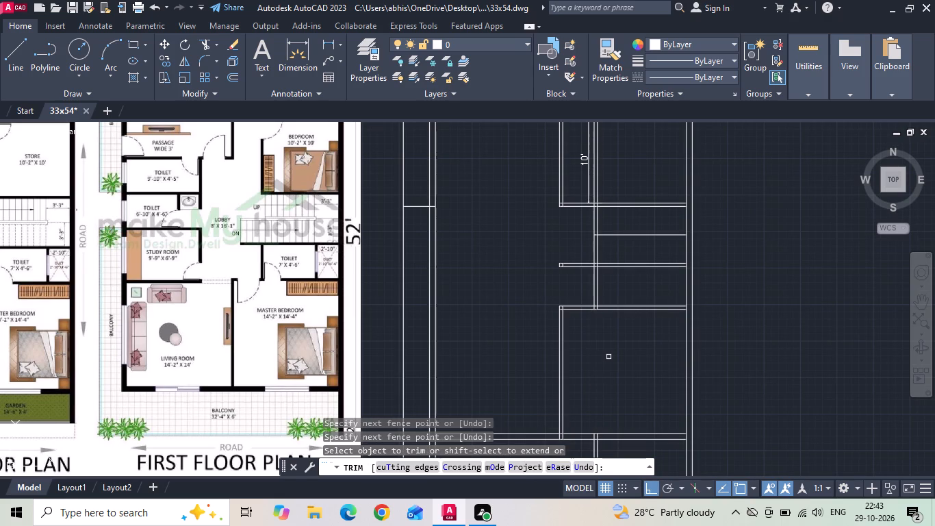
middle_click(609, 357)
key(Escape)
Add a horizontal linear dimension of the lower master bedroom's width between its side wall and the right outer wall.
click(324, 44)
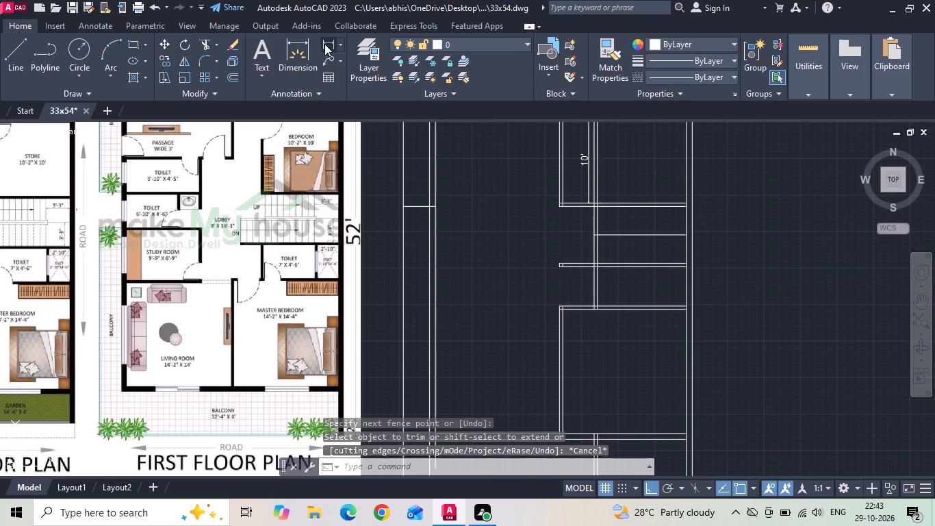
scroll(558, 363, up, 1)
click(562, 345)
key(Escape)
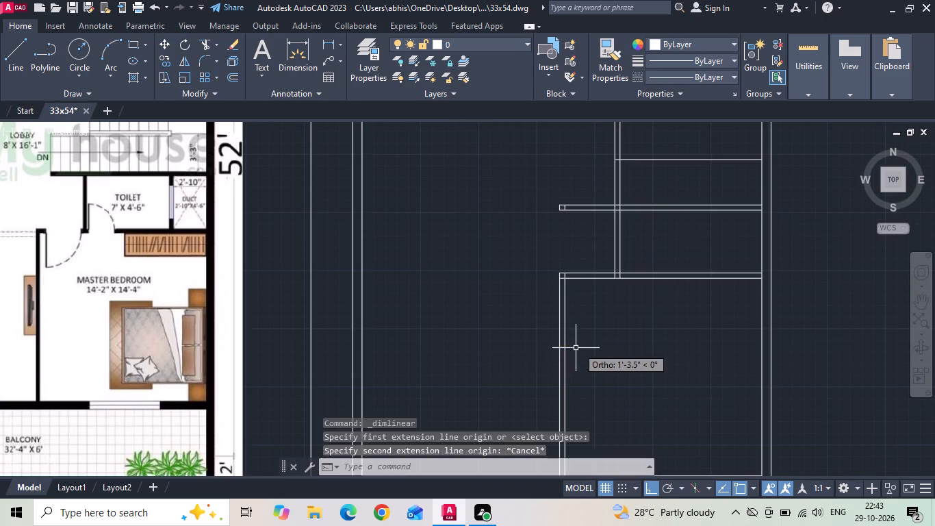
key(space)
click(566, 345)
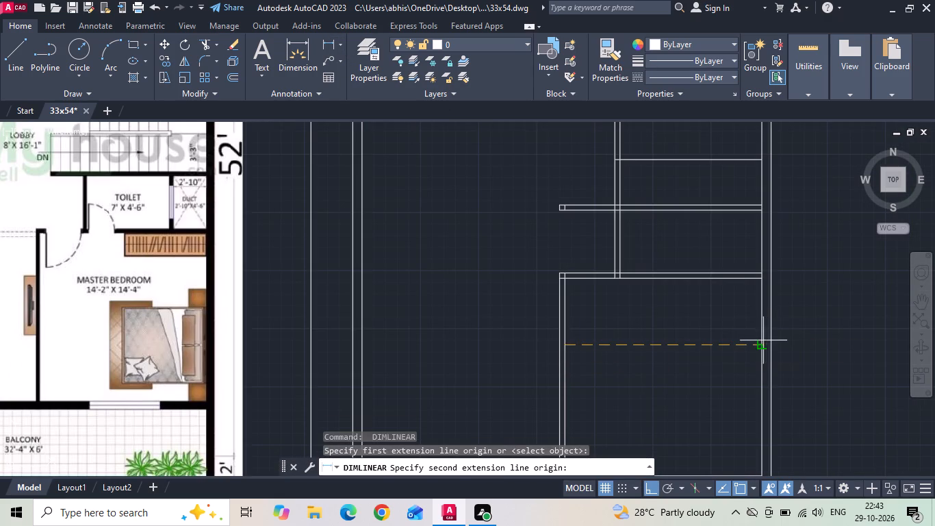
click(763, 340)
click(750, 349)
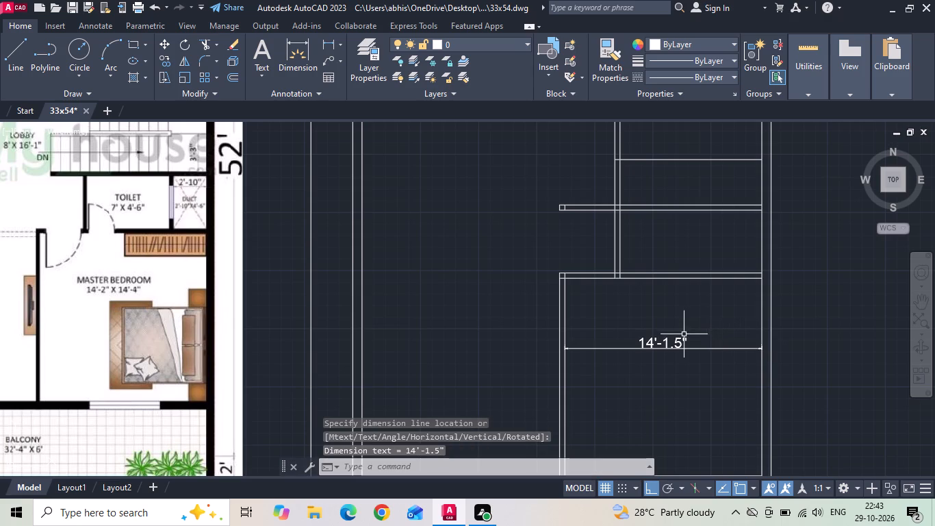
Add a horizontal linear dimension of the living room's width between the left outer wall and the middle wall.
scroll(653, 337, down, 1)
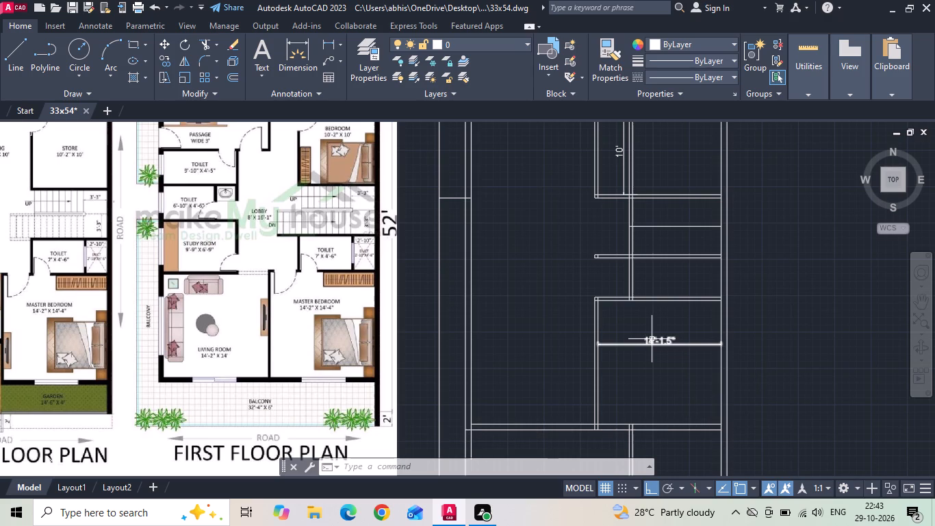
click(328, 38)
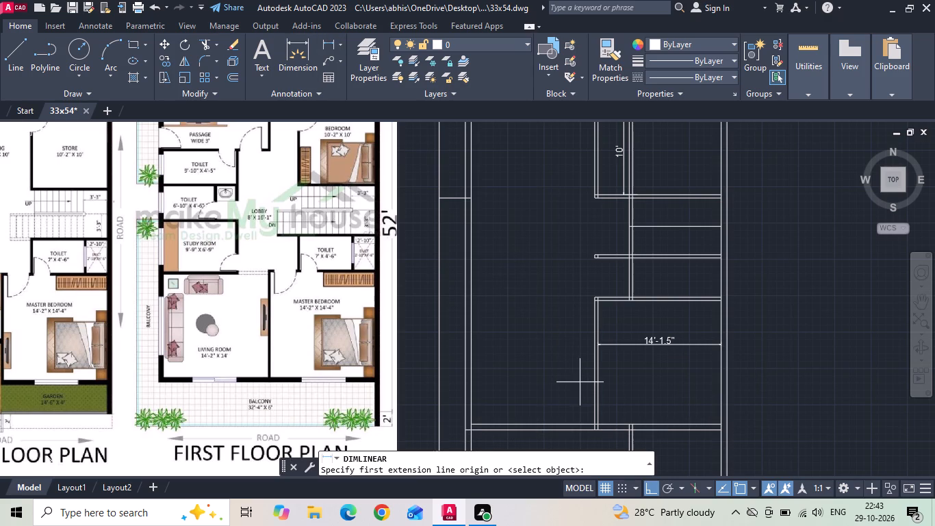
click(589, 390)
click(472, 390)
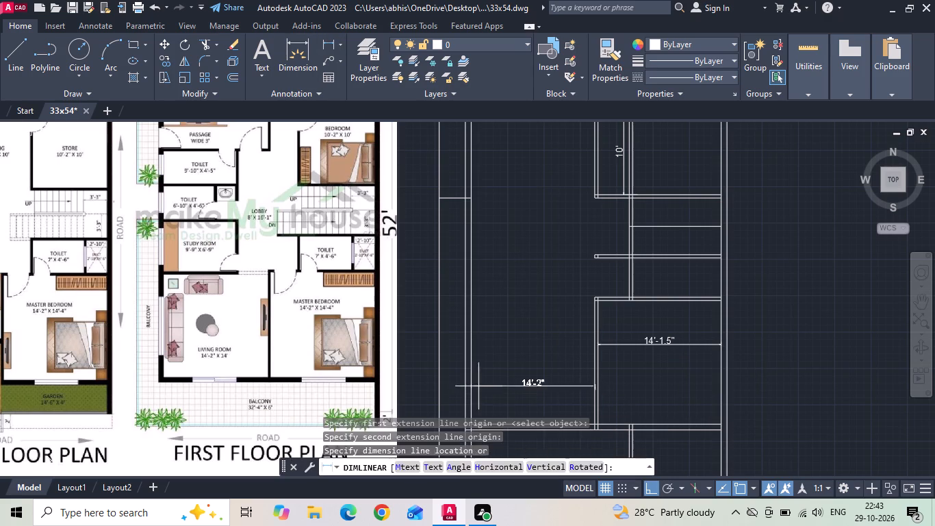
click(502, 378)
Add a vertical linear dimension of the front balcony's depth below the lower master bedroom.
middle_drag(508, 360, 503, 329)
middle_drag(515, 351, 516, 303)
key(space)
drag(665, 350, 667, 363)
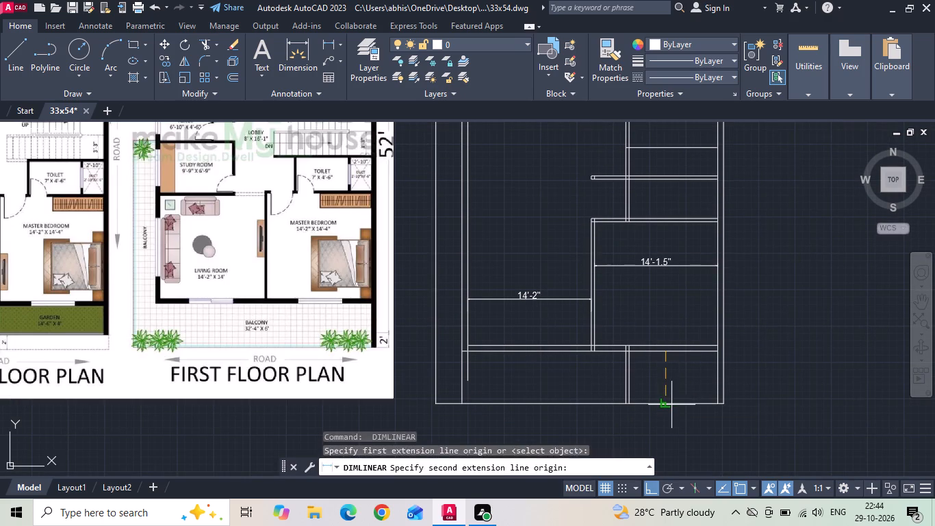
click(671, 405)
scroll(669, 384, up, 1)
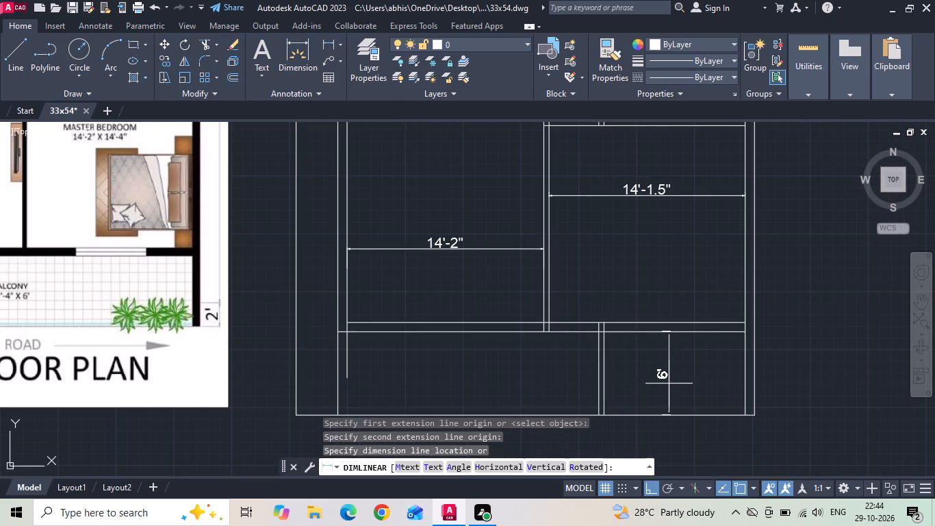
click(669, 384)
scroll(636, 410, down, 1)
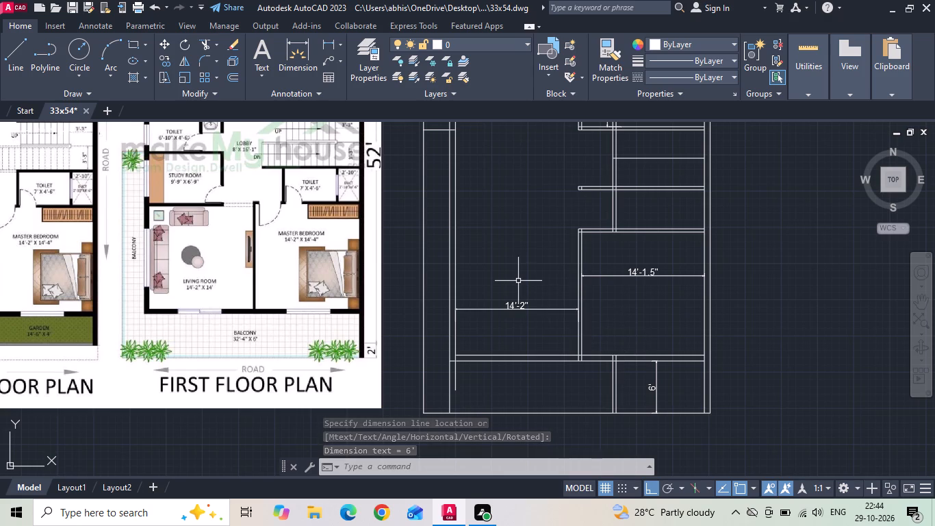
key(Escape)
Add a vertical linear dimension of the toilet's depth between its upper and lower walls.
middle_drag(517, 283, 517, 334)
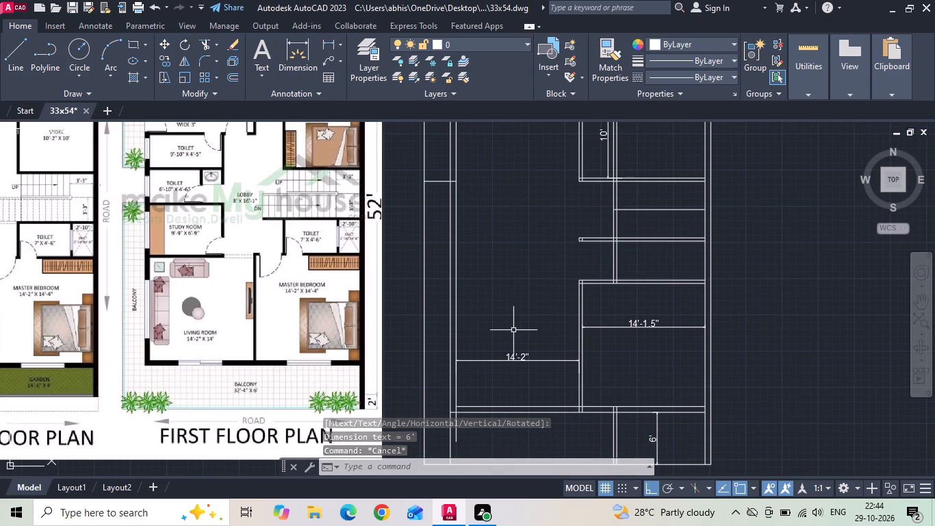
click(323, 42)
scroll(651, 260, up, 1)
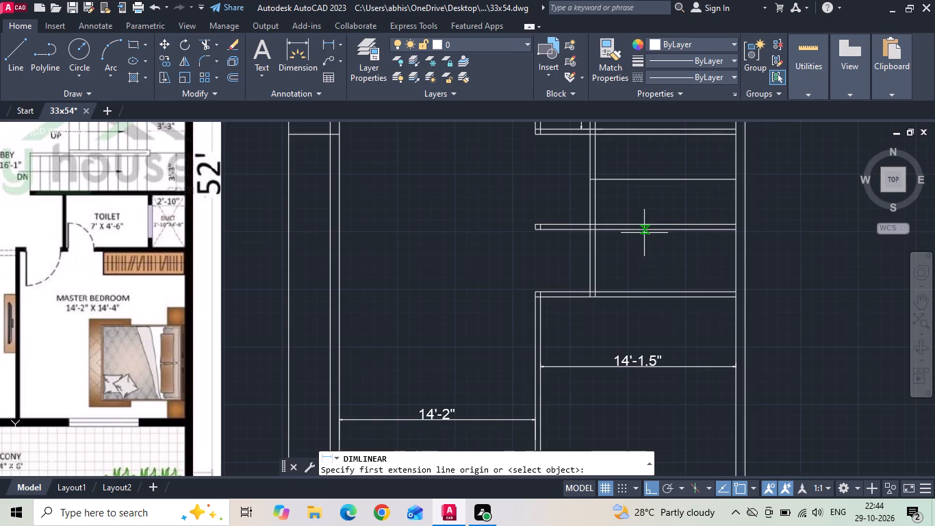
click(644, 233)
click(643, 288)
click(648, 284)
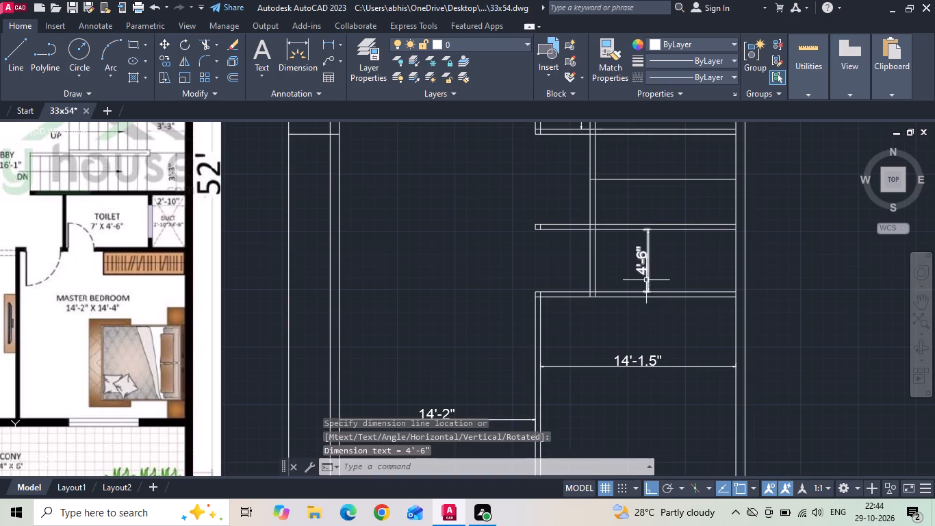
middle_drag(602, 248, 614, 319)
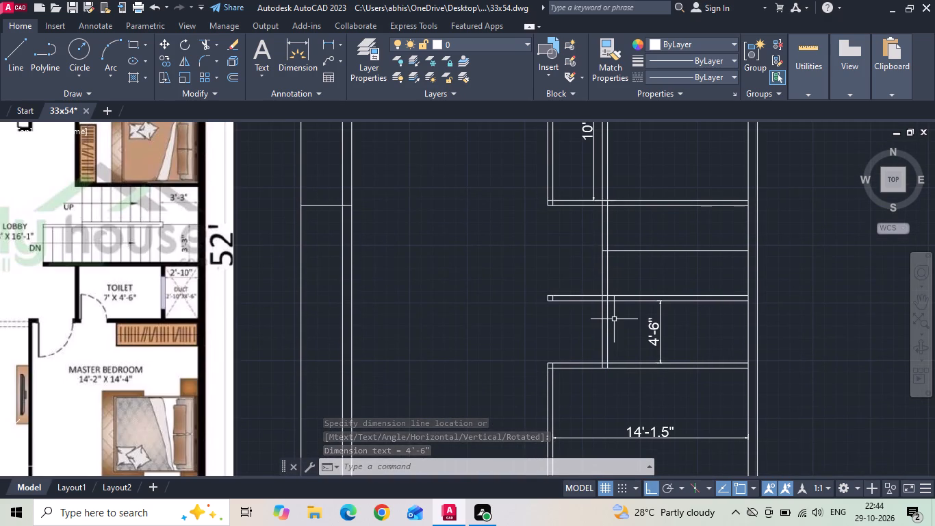
Measure the thickness of the left outer wall and of the wall between study and living room on the reference image's first floor.
scroll(614, 320, down, 1)
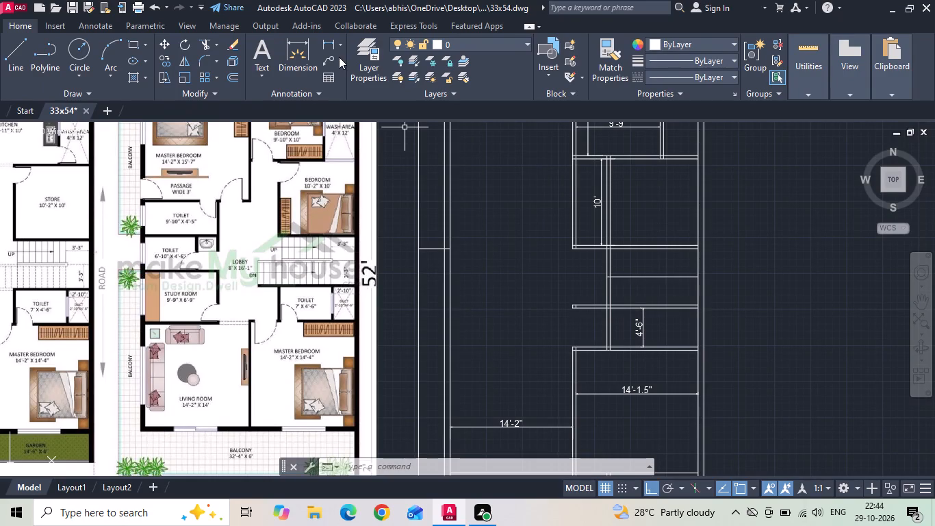
click(326, 40)
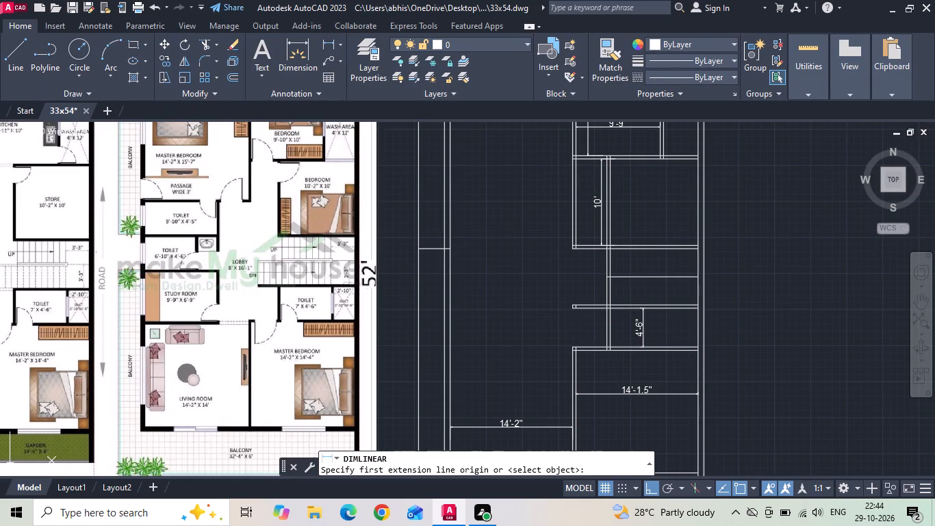
scroll(222, 330, up, 2)
middle_drag(85, 318, 152, 295)
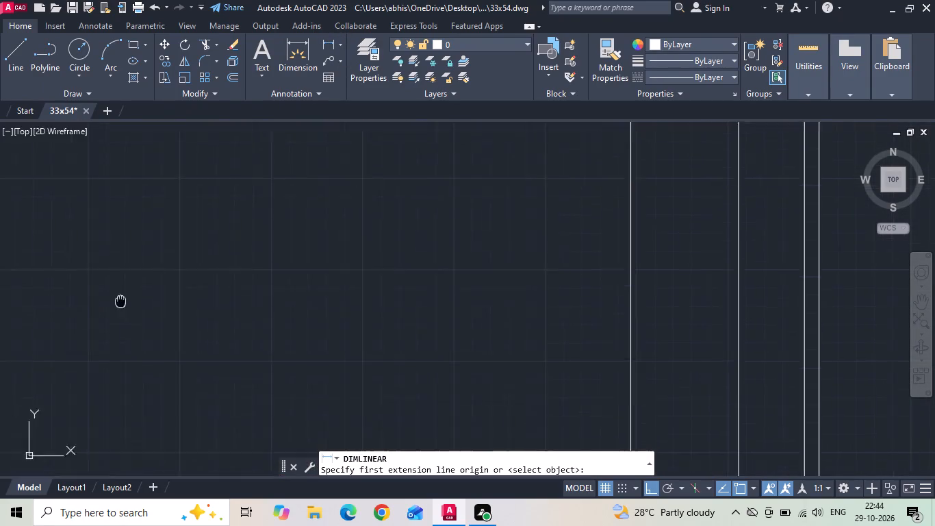
middle_drag(152, 295, 295, 301)
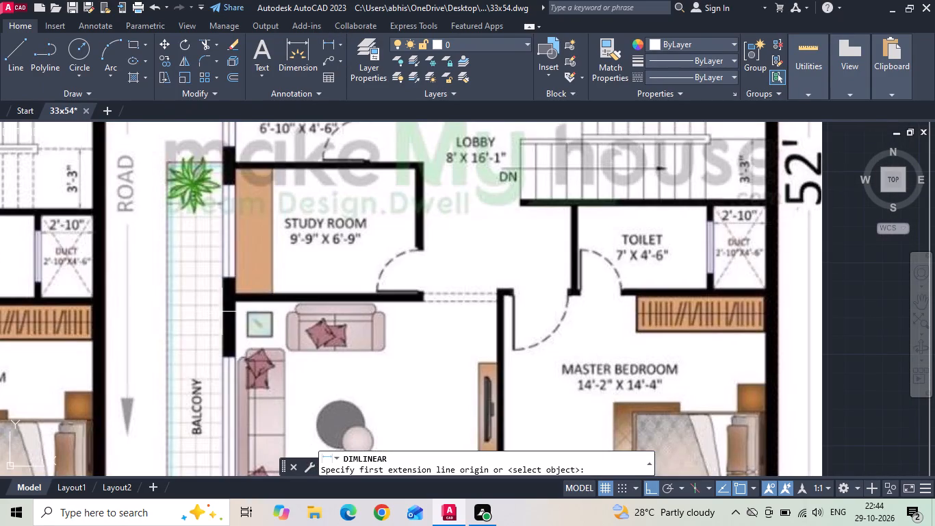
click(222, 313)
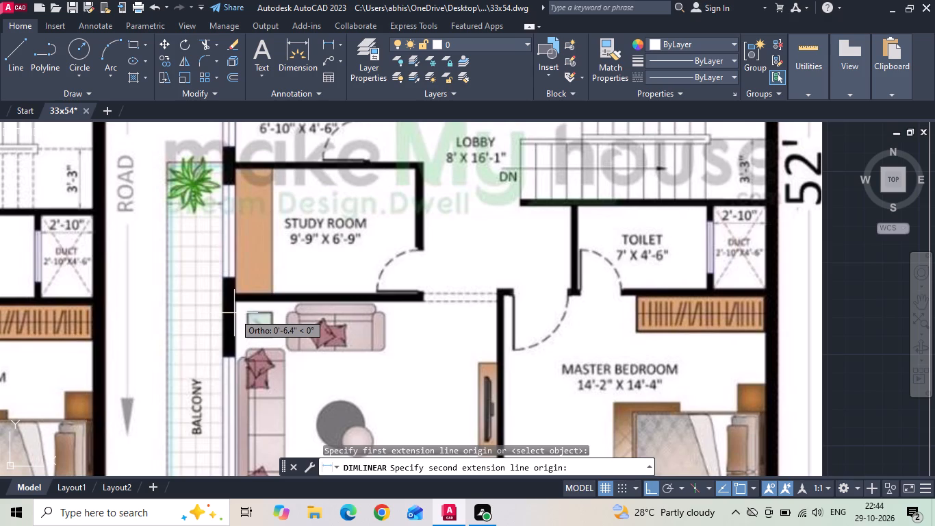
scroll(234, 313, up, 1)
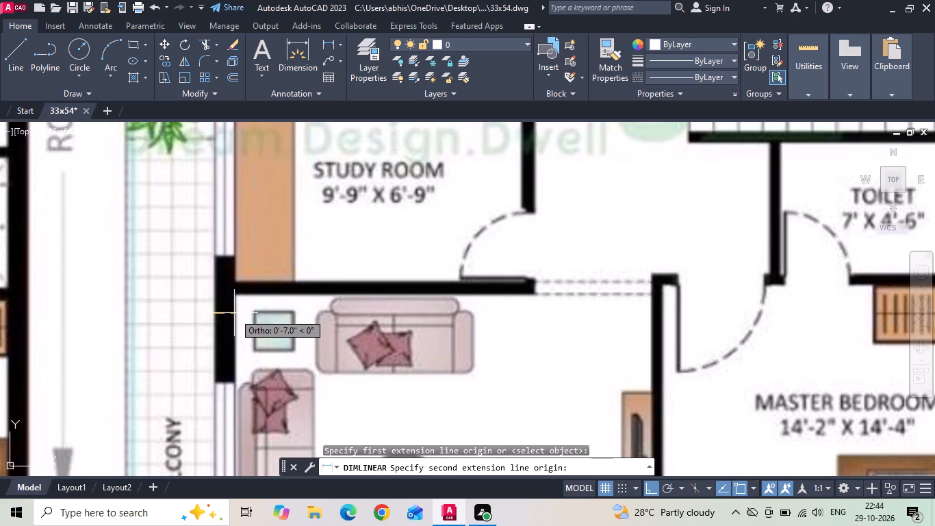
key(Escape)
key(space)
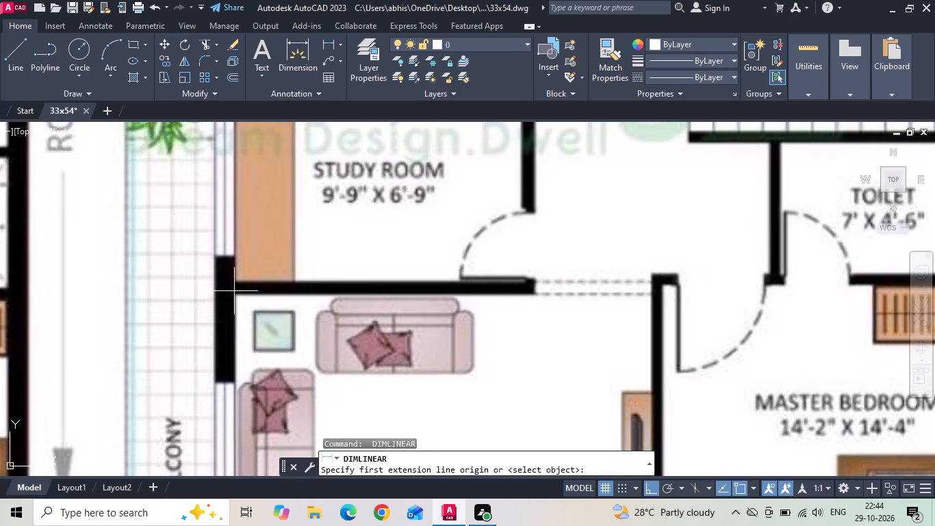
click(234, 295)
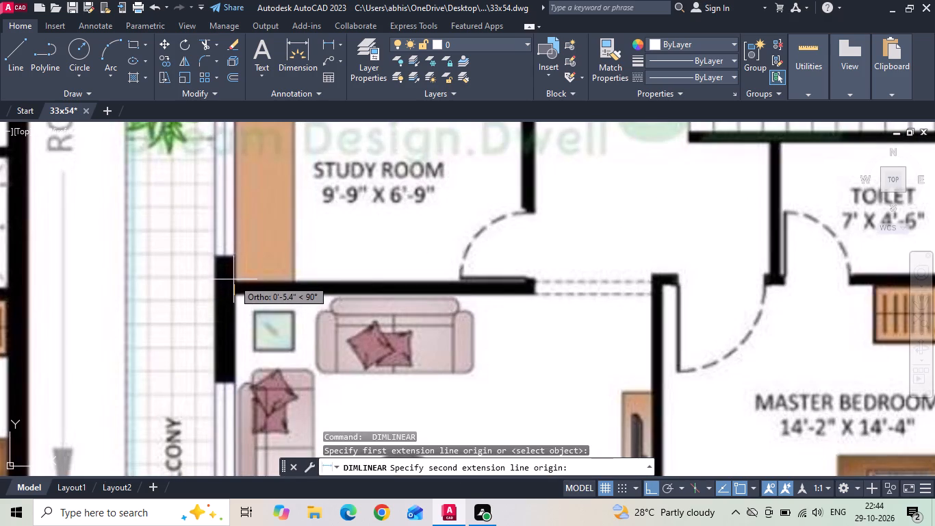
key(Escape)
scroll(234, 279, down, 3)
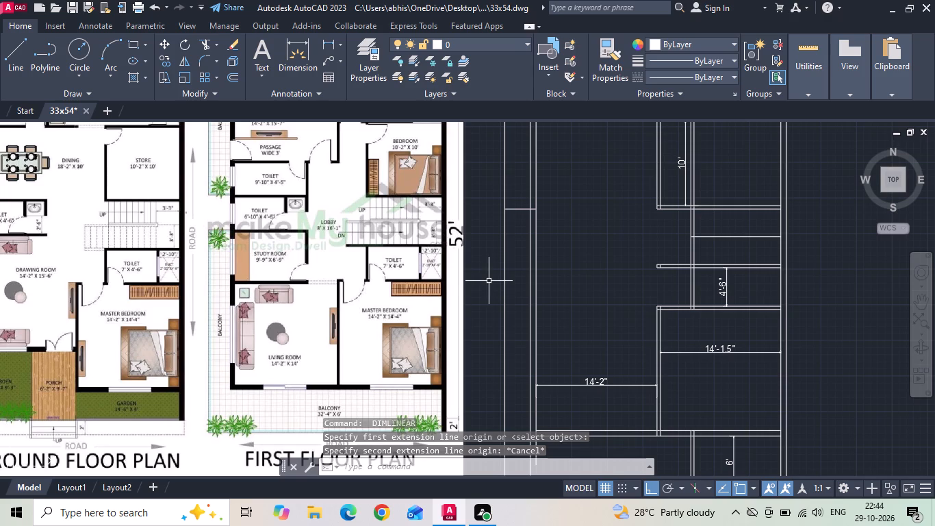
Erase the entire first floor line drawing with its dimensions beside the reference image.
scroll(489, 281, down, 1)
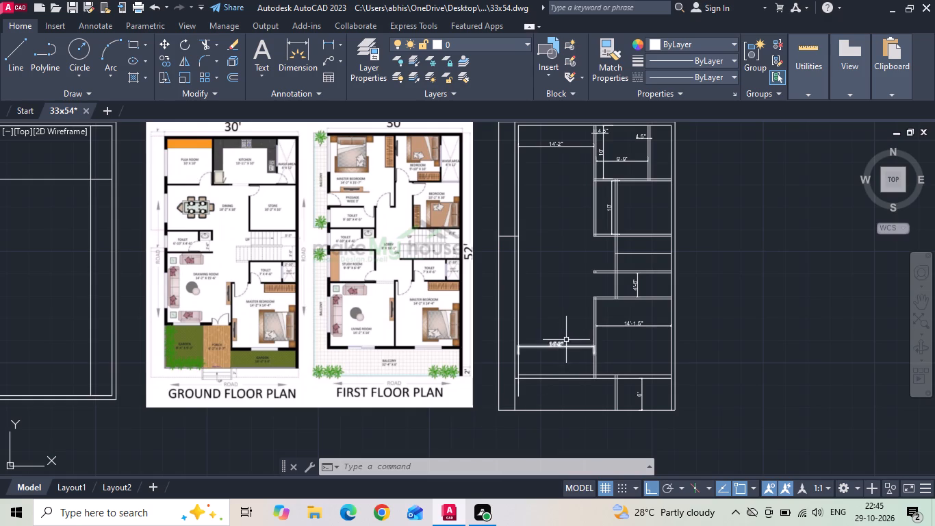
scroll(567, 337, down, 1)
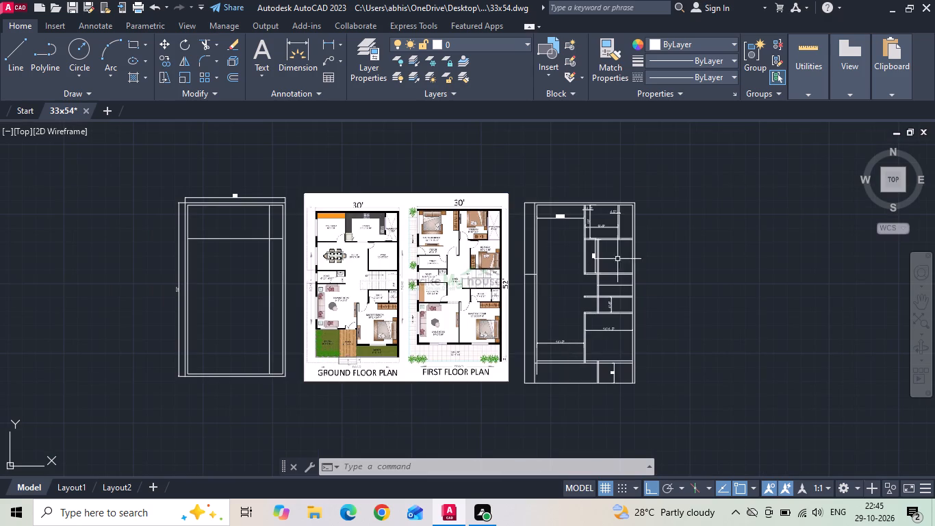
drag(654, 168, 637, 221)
click(516, 421)
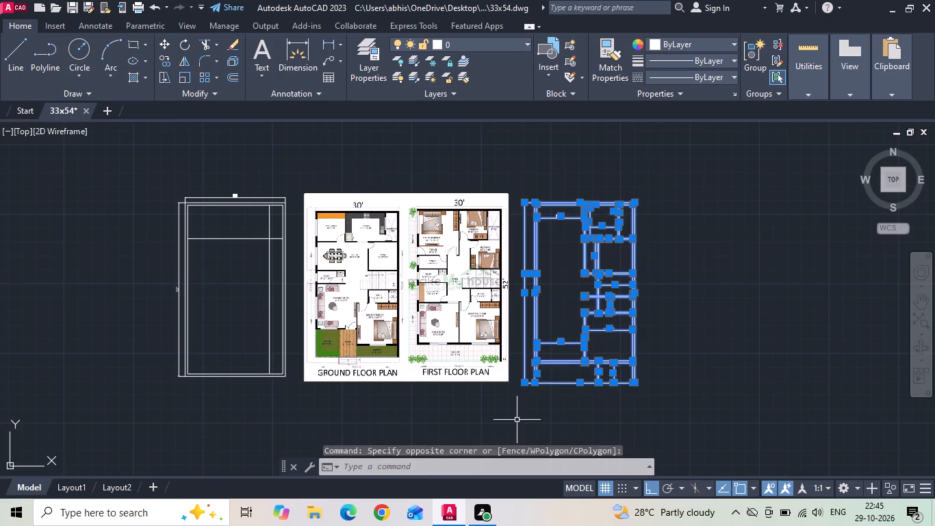
key(Delete)
Draw a 30' by 52' rectangle beside the reference image as the first floor's outer outline.
text(rec)
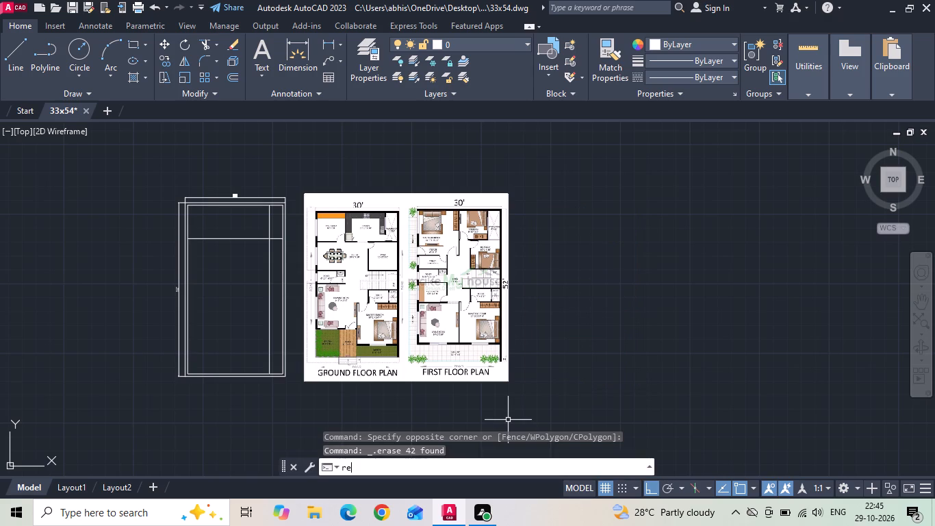
key(space)
drag(520, 201, 572, 284)
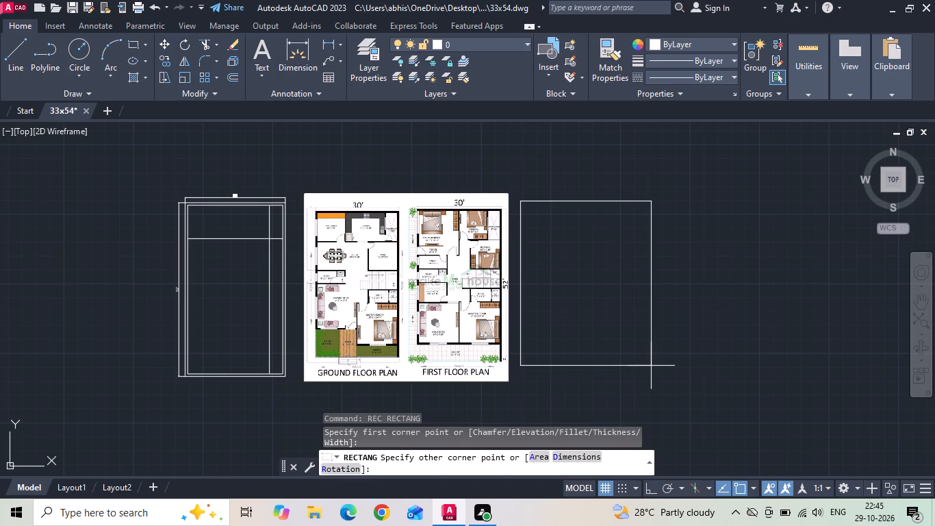
text(d)
key(space)
text(30')
key(Return)
text(52')
key(Return)
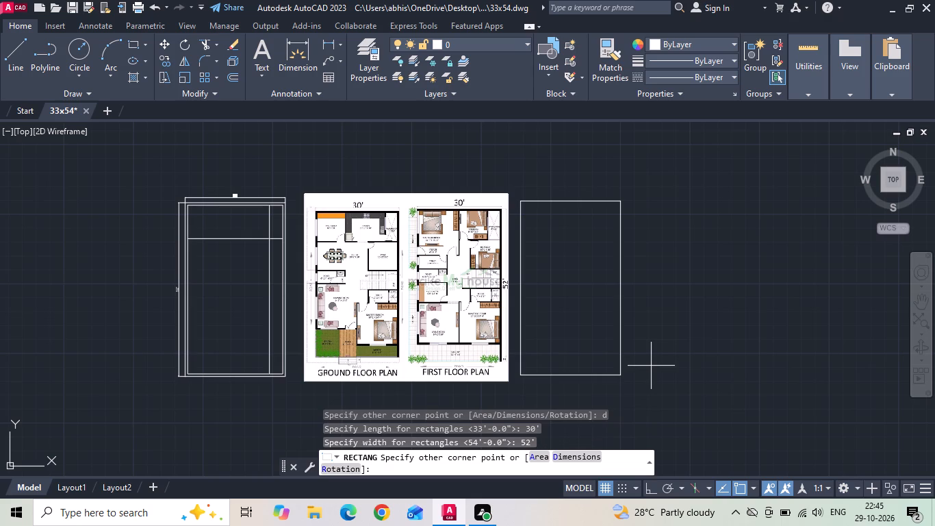
click(656, 369)
Offset the outline rectangle 8" inward to form the outer wall thickness.
text(o 8)
key(space)
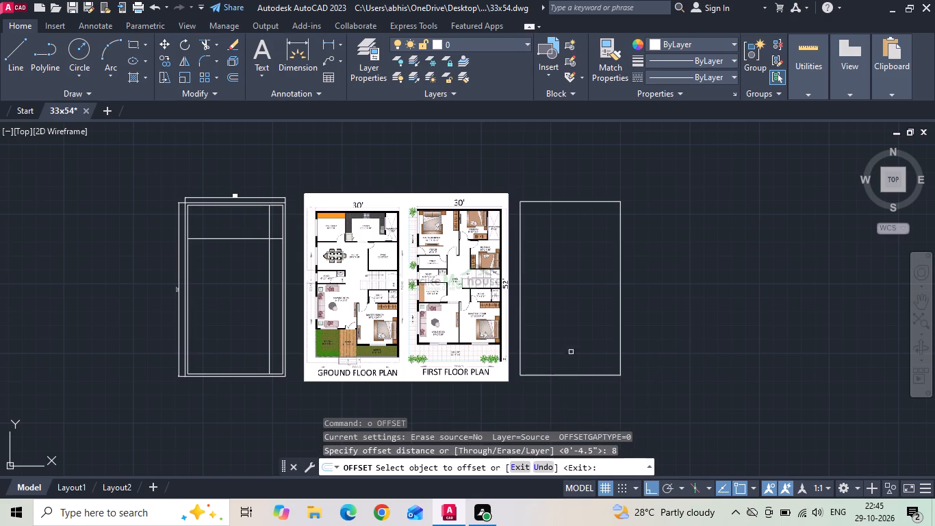
drag(519, 299, 528, 290)
click(545, 269)
key(Escape)
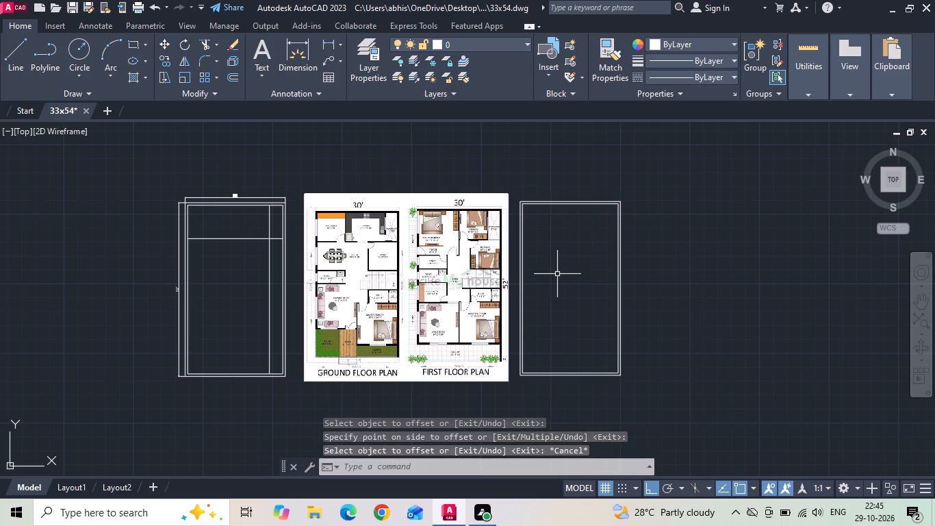
Explode the inner wall rectangle into separate lines.
text(x)
key(space)
scroll(516, 298, up, 1)
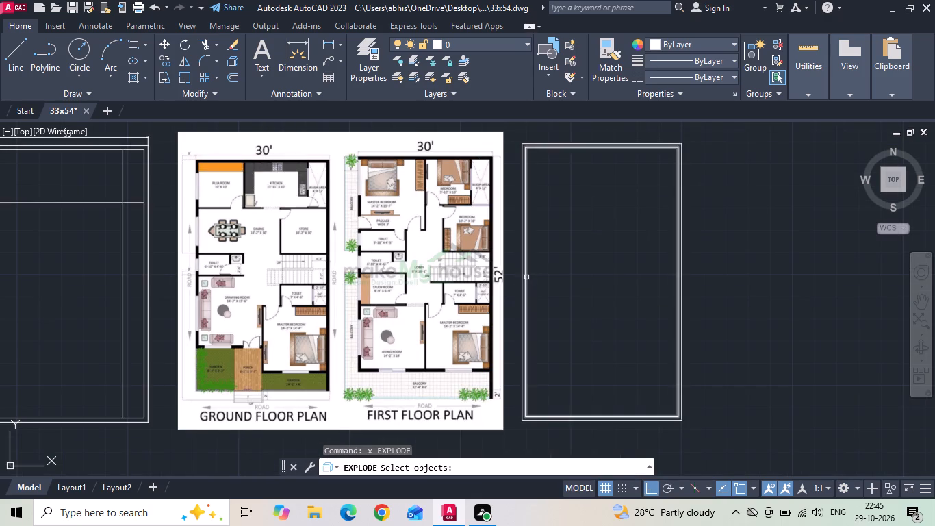
click(526, 277)
key(space)
click(526, 277)
key(Escape)
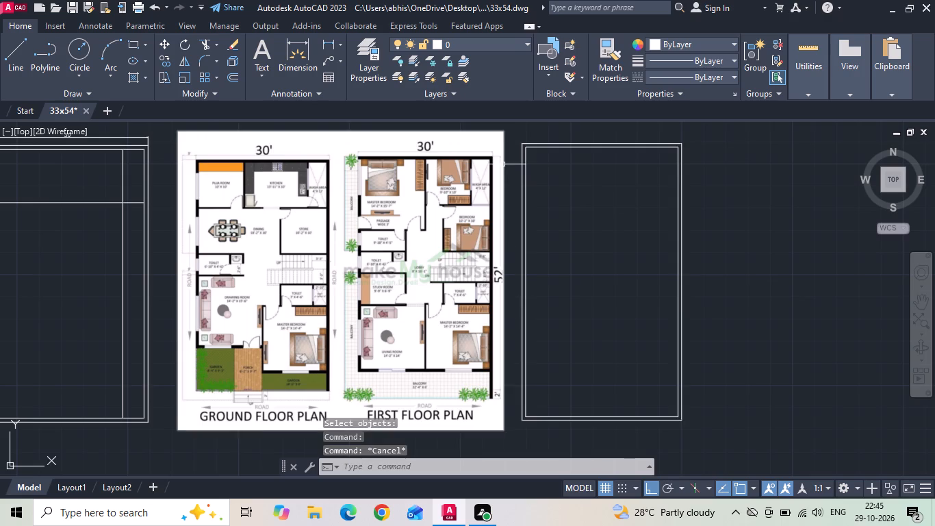
Offset the inner line of the left outer wall 14'2" inward for the master bedroom's width.
middle_drag(514, 171, 543, 199)
scroll(553, 178, up, 3)
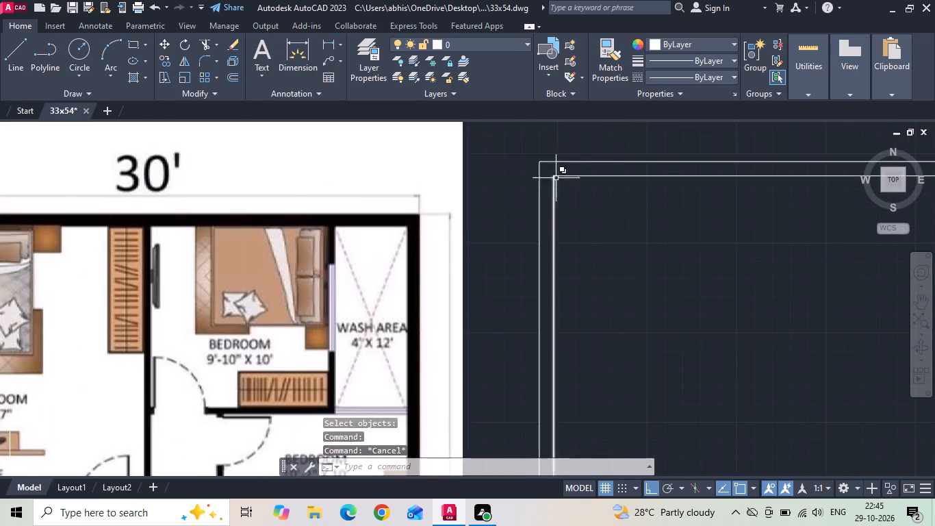
scroll(593, 208, down, 1)
text(o 1)
text(4'2)
key(space)
drag(570, 272, 579, 273)
click(642, 260)
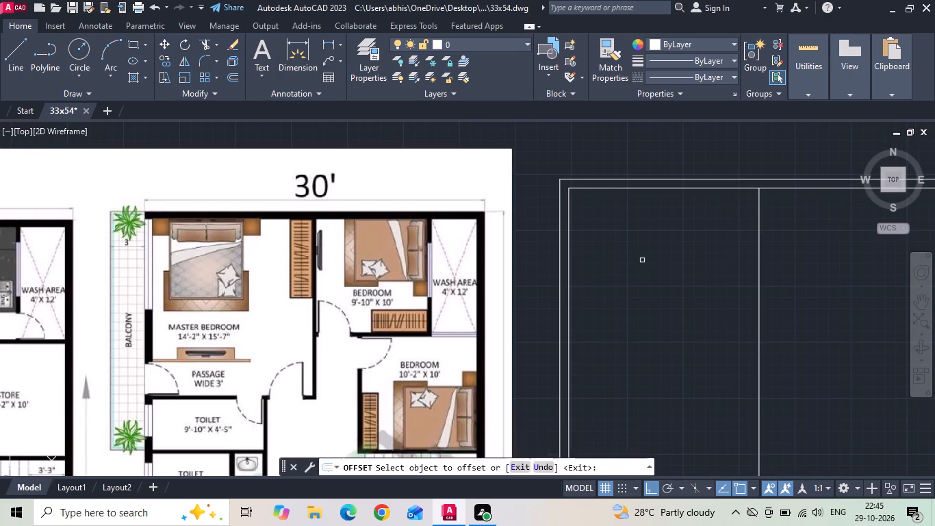
key(Escape)
Offset the master bedroom's new width line 4" to the right to form the partition wall.
text(o 4)
key(space)
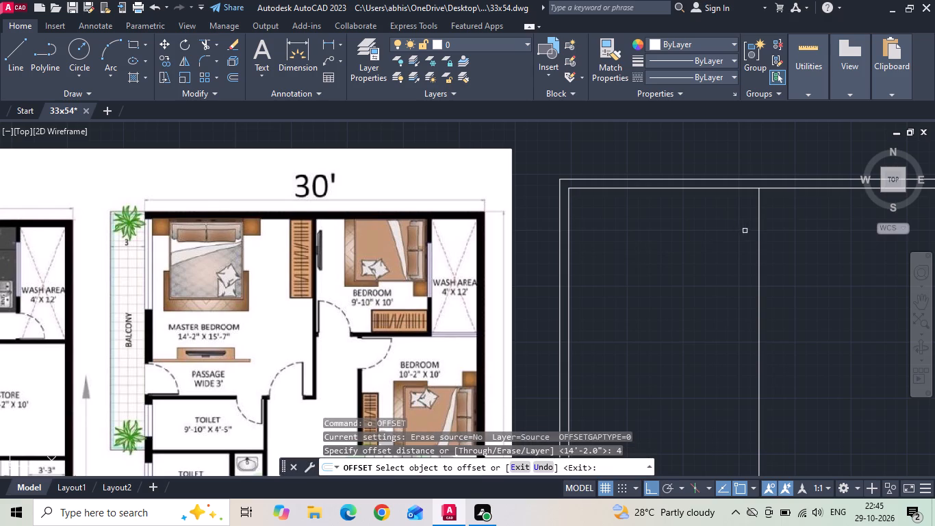
click(760, 241)
click(769, 241)
middle_drag(766, 241, 622, 241)
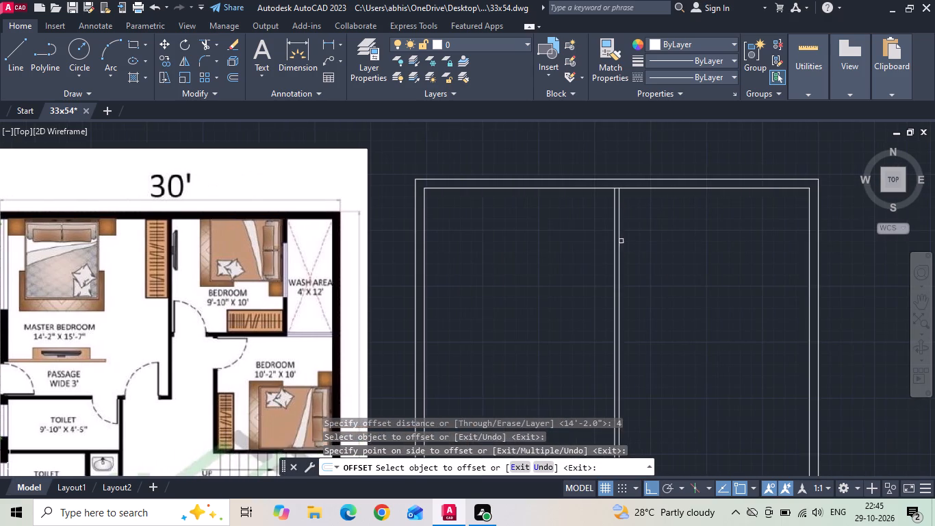
scroll(621, 241, down, 1)
key(Escape)
Offset the right line of the master bedroom partition 9'10" to the right for the adjoining bedroom's width.
text(o)
key(space)
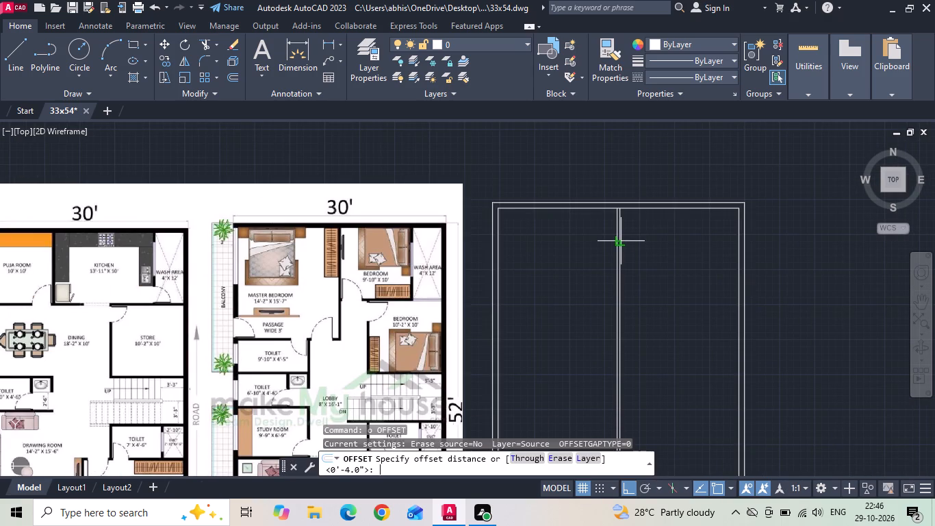
text(9'10)
key(space)
drag(622, 247, 628, 248)
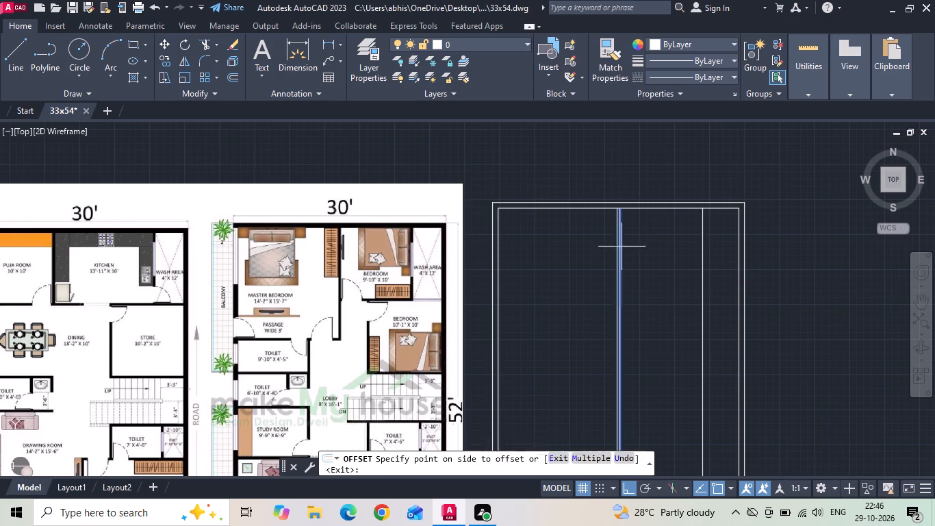
click(655, 250)
key(Escape)
Offset the bedroom's new width line 4" to the right to form the wash area partition.
text(o 4)
key(space)
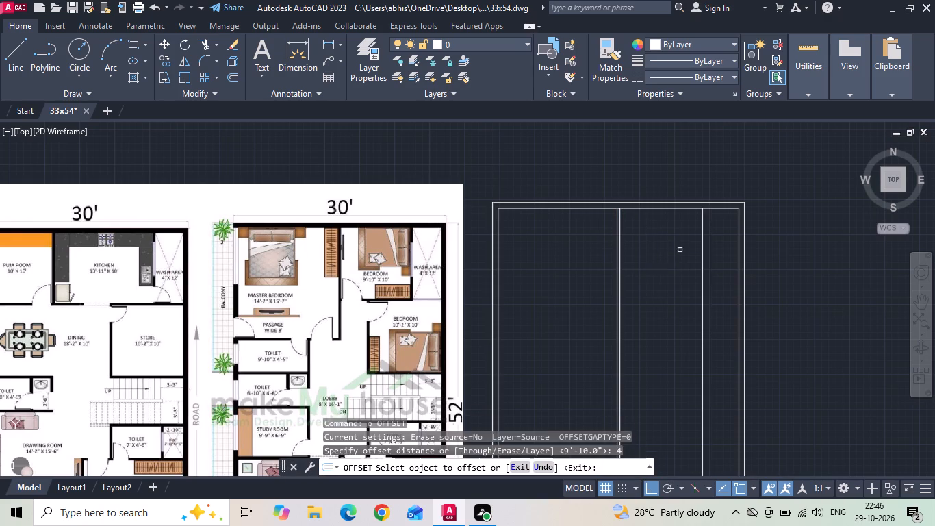
scroll(710, 231, up, 1)
click(698, 247)
click(695, 257)
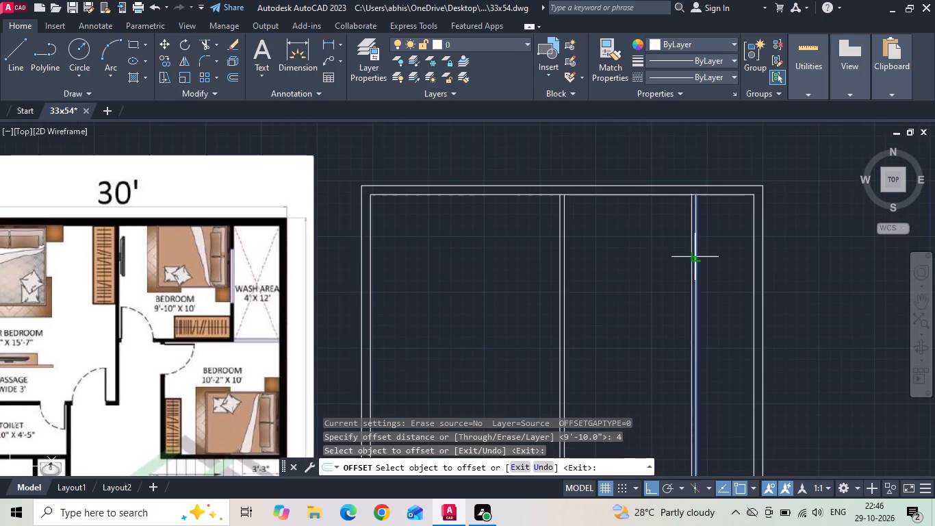
click(718, 234)
Check the wash area's clear width with a linear dimension from its partition to the right outer wall.
click(334, 47)
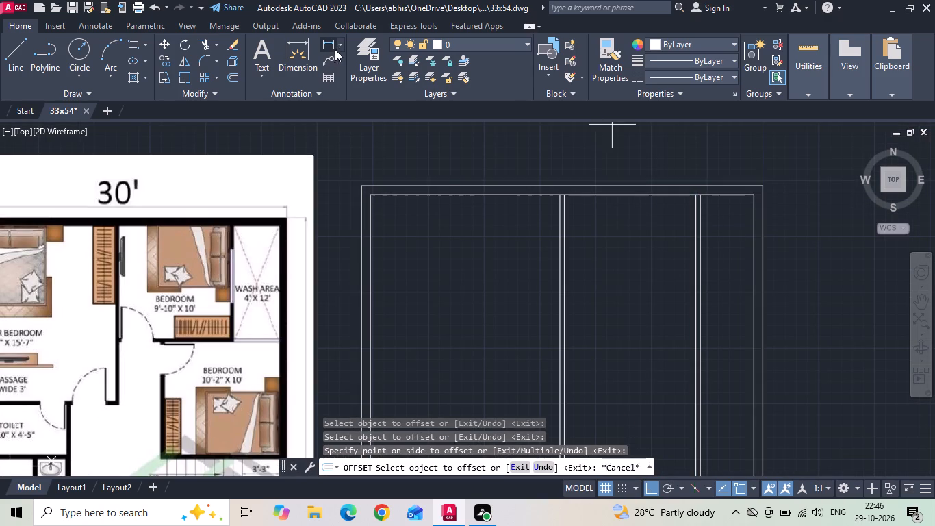
scroll(700, 237, up, 1)
click(700, 236)
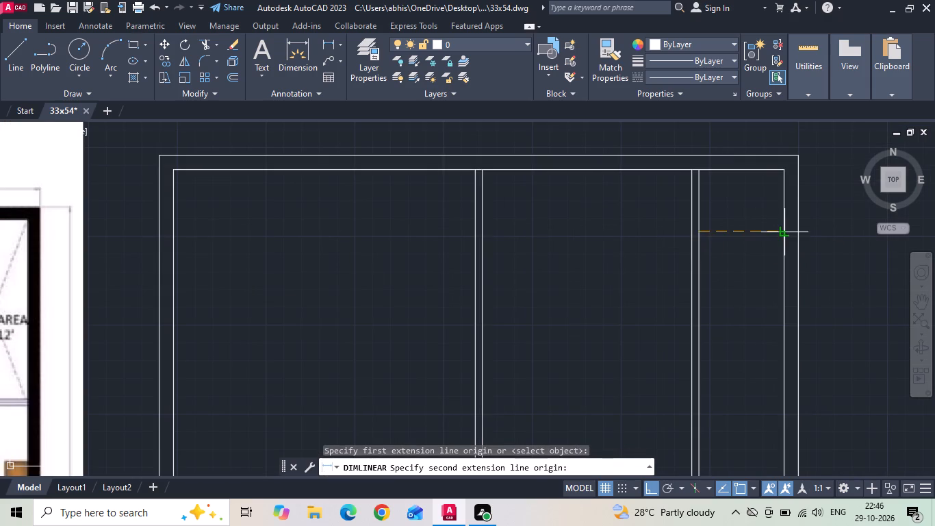
click(784, 228)
scroll(784, 228, down, 1)
key(Escape)
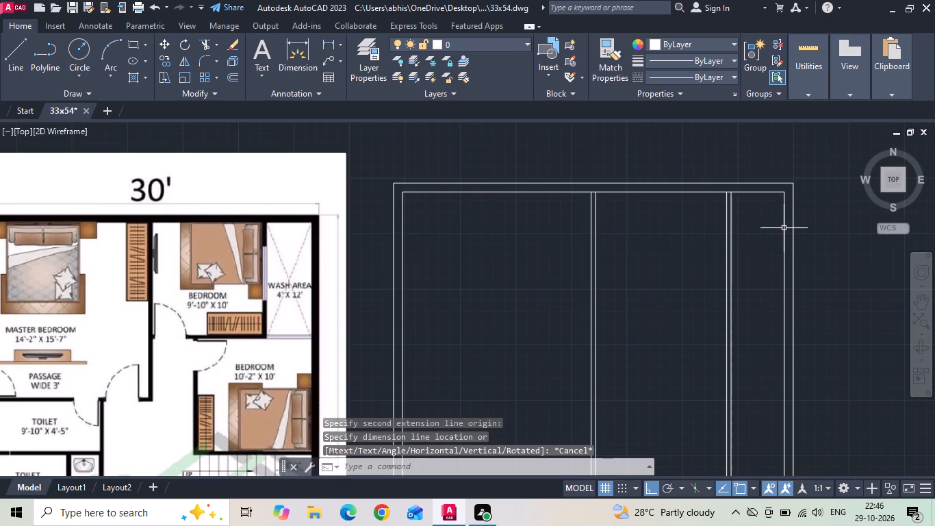
Offset the inner line of the top outer wall 10' downward for the upper bedroom's depth.
text(o)
key(space)
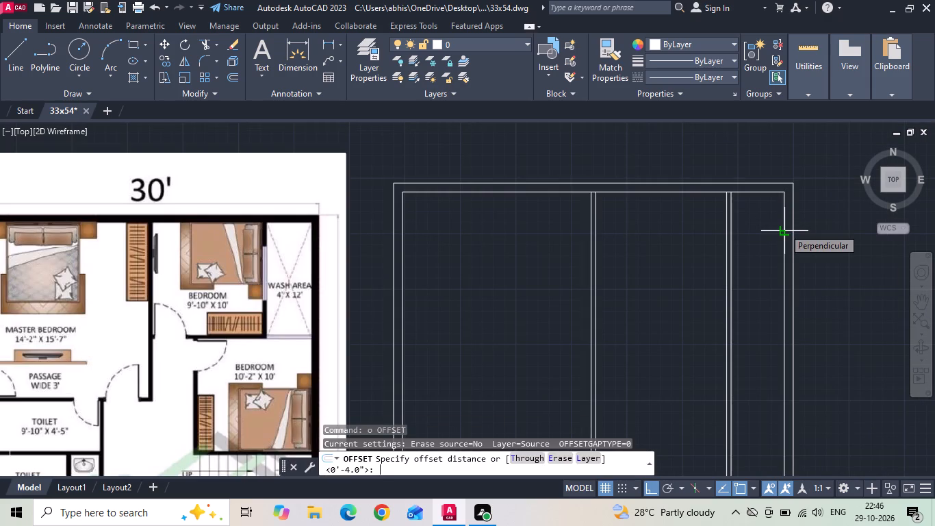
text(10')
key(Return)
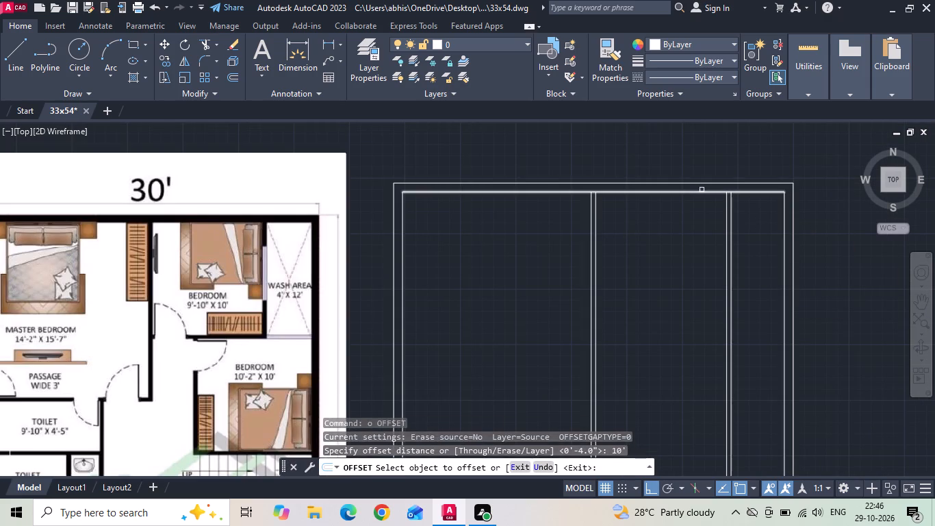
click(701, 190)
click(674, 260)
key(Escape)
Offset the upper bedroom's lower line 4" downward to form the cross wall.
text(o)
key(space)
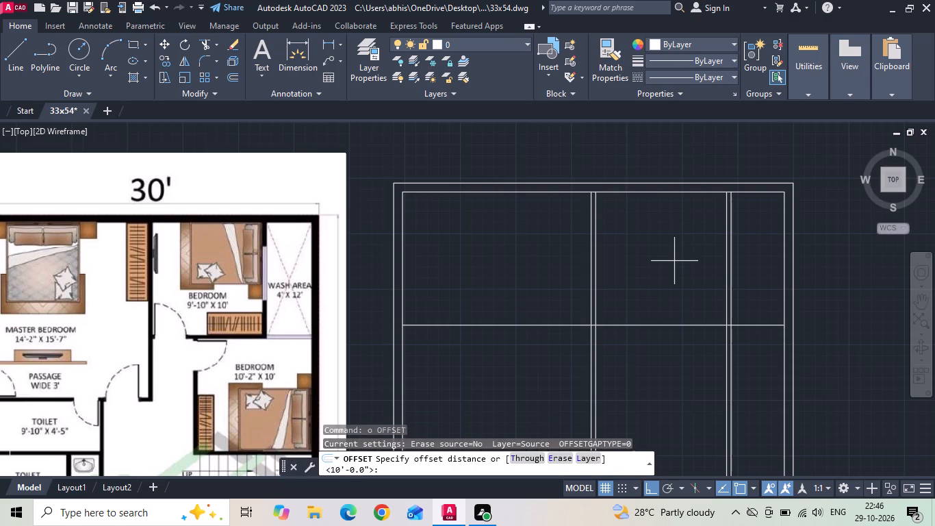
text(4)
key(space)
click(645, 327)
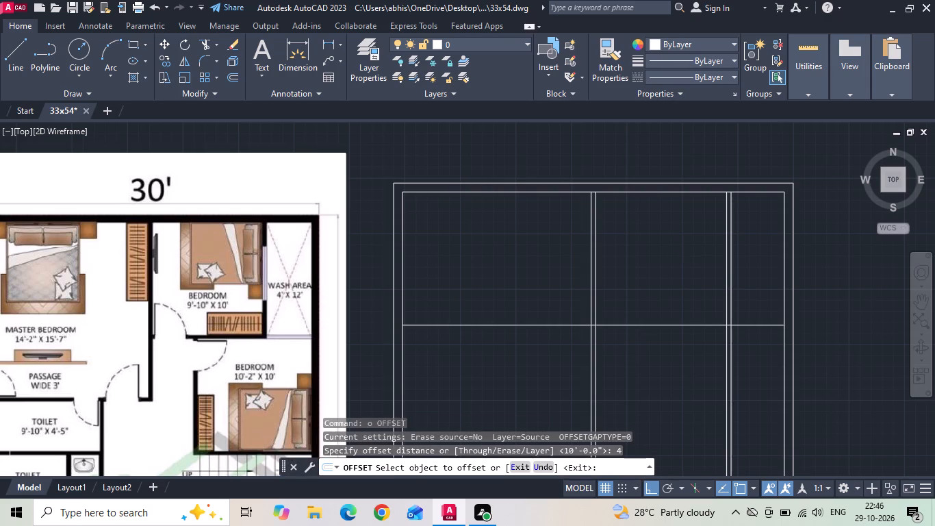
click(641, 324)
click(637, 347)
key(Escape)
Trim the cross wall lines out of the master bedroom and the top wall's inner line where both partitions join it.
text(tr)
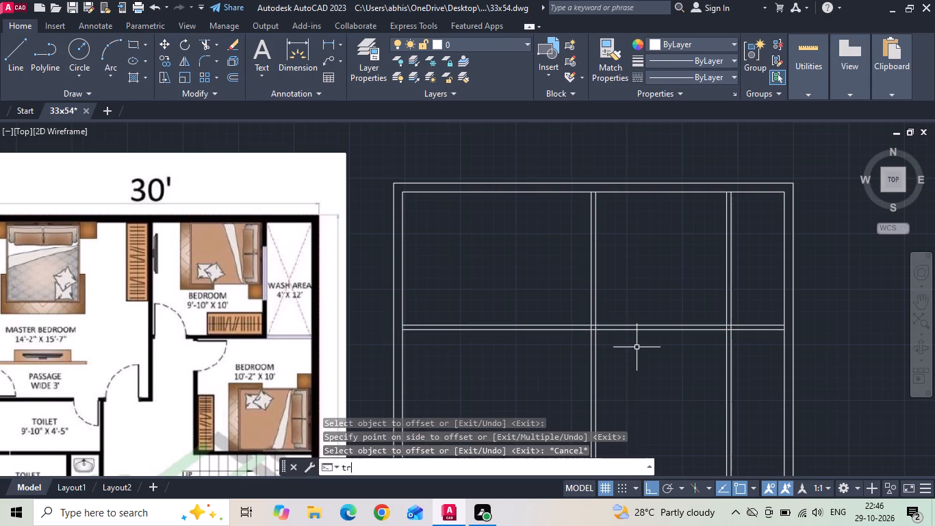
key(space)
drag(528, 368, 528, 311)
scroll(585, 220, up, 2)
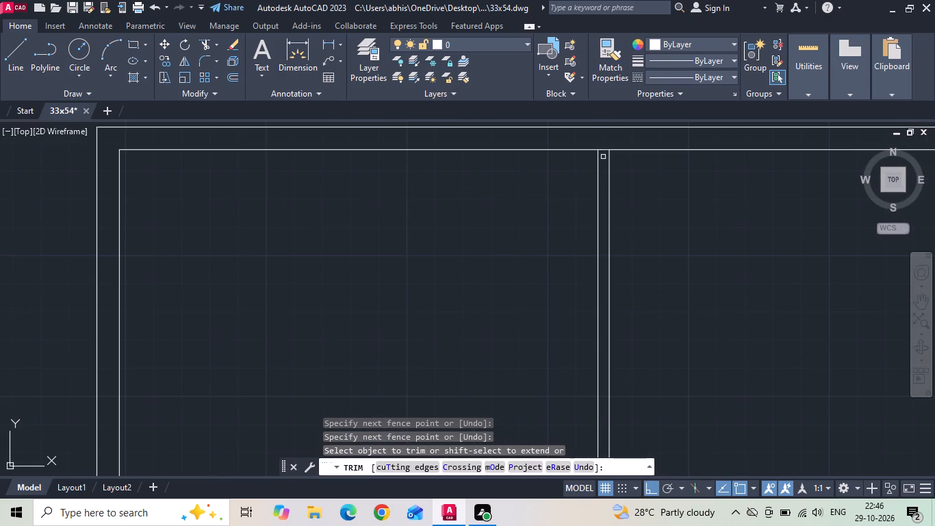
click(603, 151)
scroll(598, 159, down, 3)
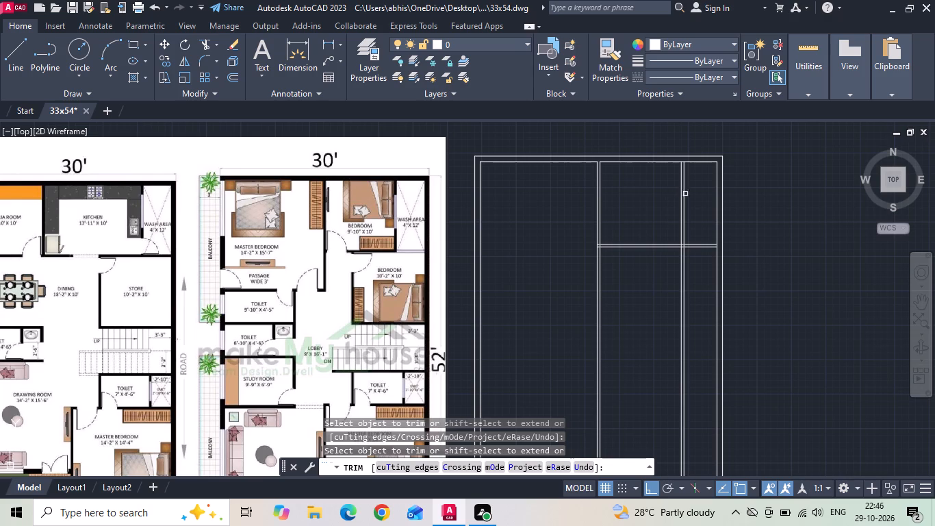
scroll(710, 158, up, 2)
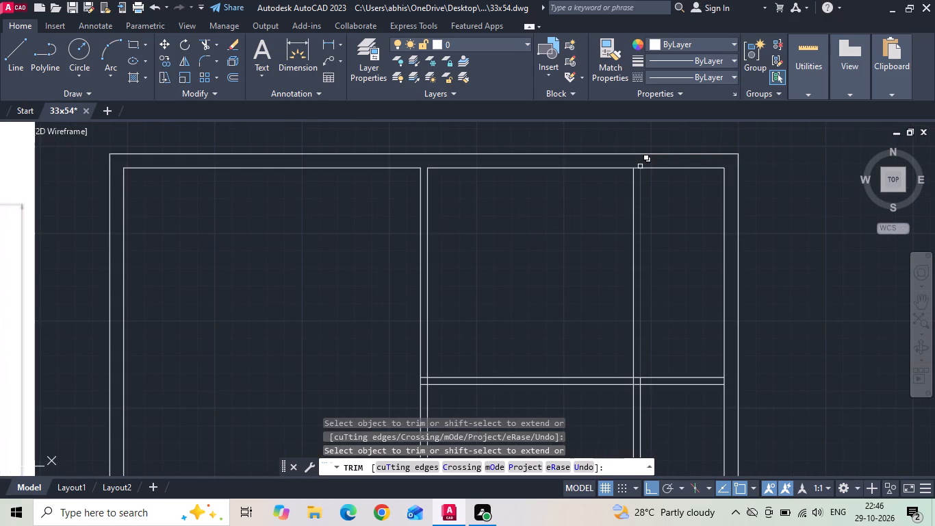
click(637, 167)
scroll(552, 236, down, 2)
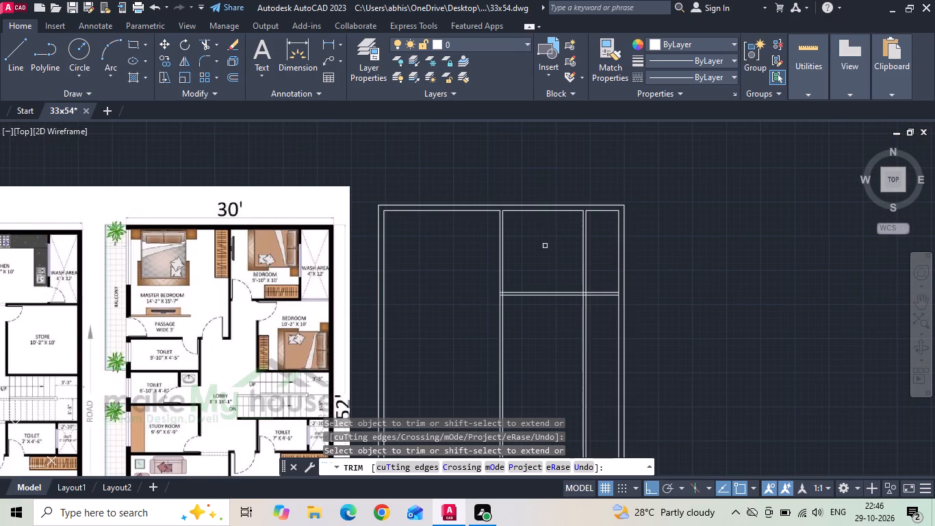
Trim the overlapping lines where the upper bedroom's cross wall meets the wash area and master bedroom partitions.
scroll(544, 262, up, 1)
scroll(601, 319, up, 2)
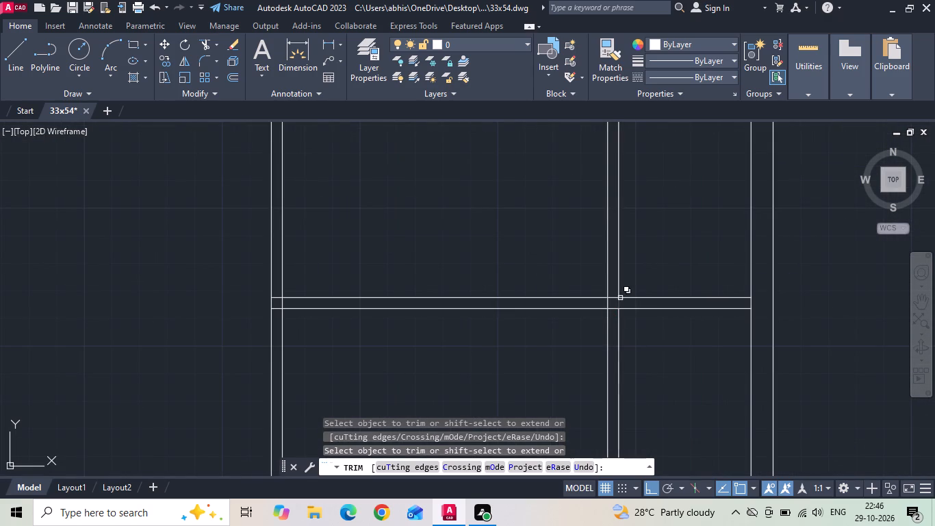
click(611, 295)
click(612, 301)
click(607, 300)
click(274, 297)
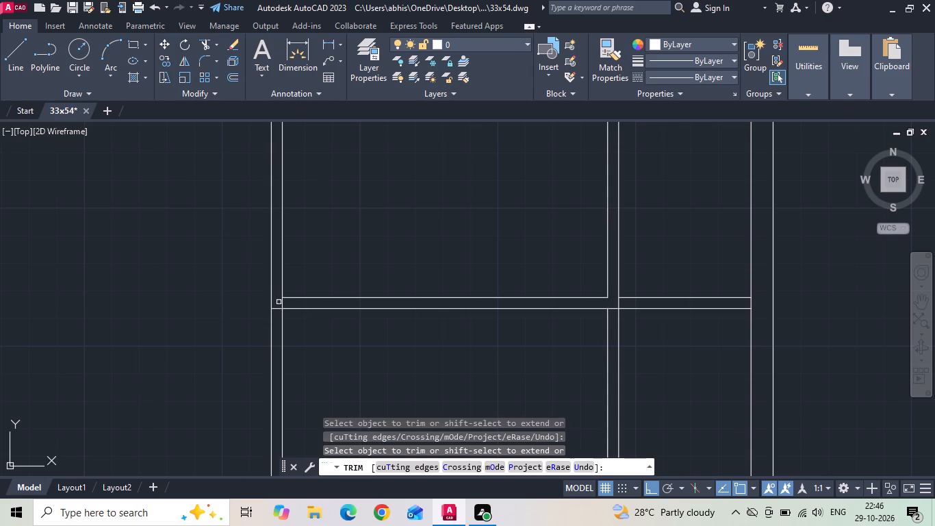
click(282, 303)
scroll(520, 266, down, 3)
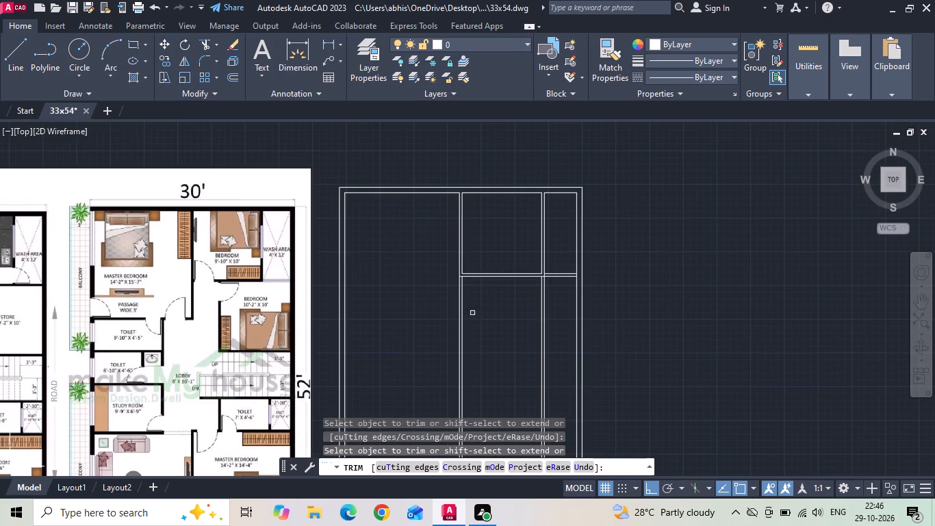
middle_drag(455, 314, 530, 308)
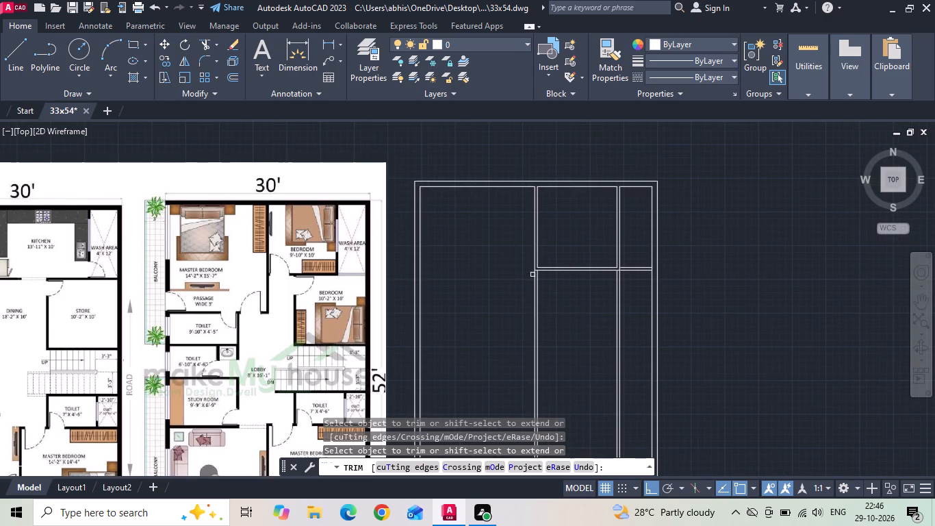
scroll(535, 266, up, 2)
click(533, 274)
scroll(589, 311, down, 1)
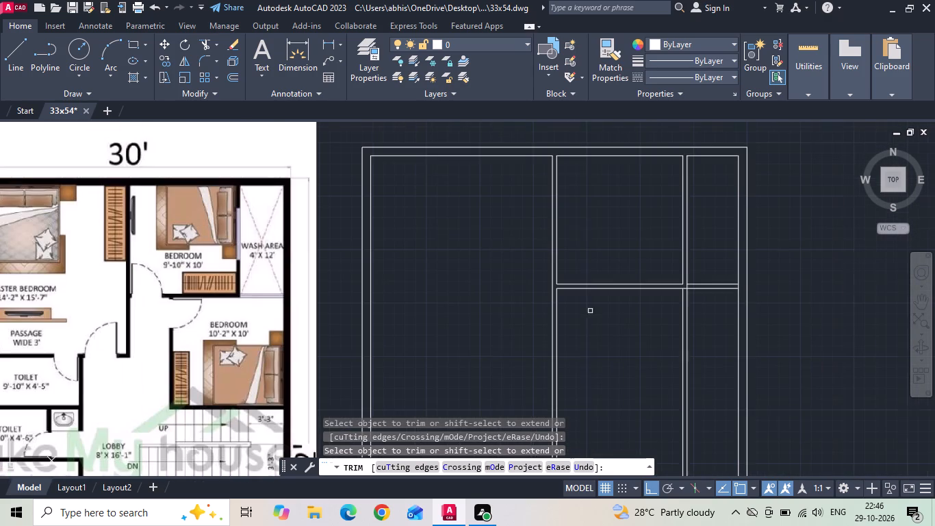
key(Escape)
Offset the cross wall's lower line 10' downward for the second bedroom's depth.
text(o 10')
key(Return)
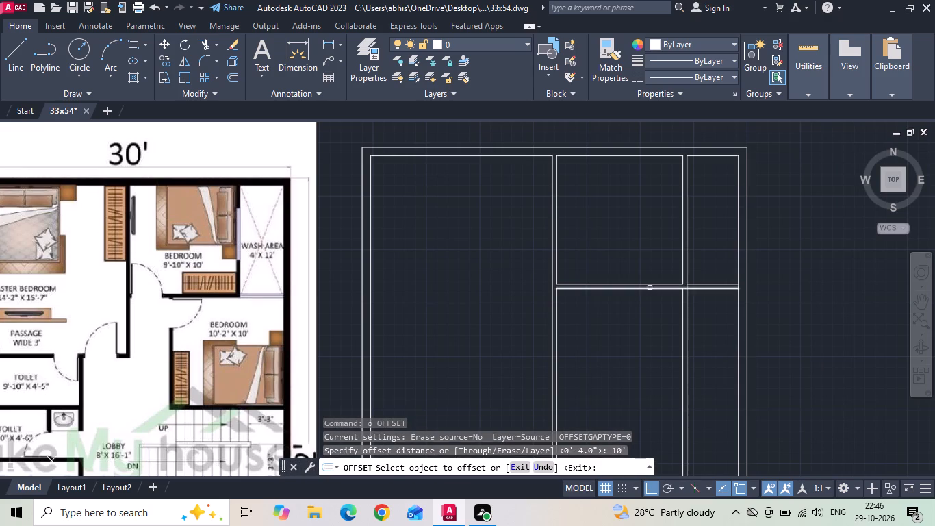
click(650, 288)
click(637, 350)
middle_drag(632, 342, 617, 276)
key(Escape)
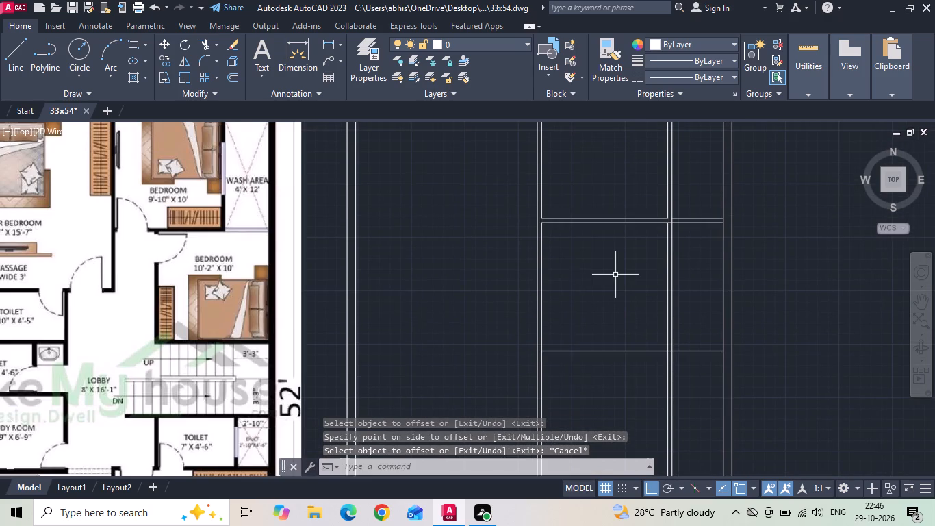
Trim both wash area partition lines out of the second bedroom, between the cross wall and the bedroom's lower line.
key(t)
key(r)
key(space)
key(Escape)
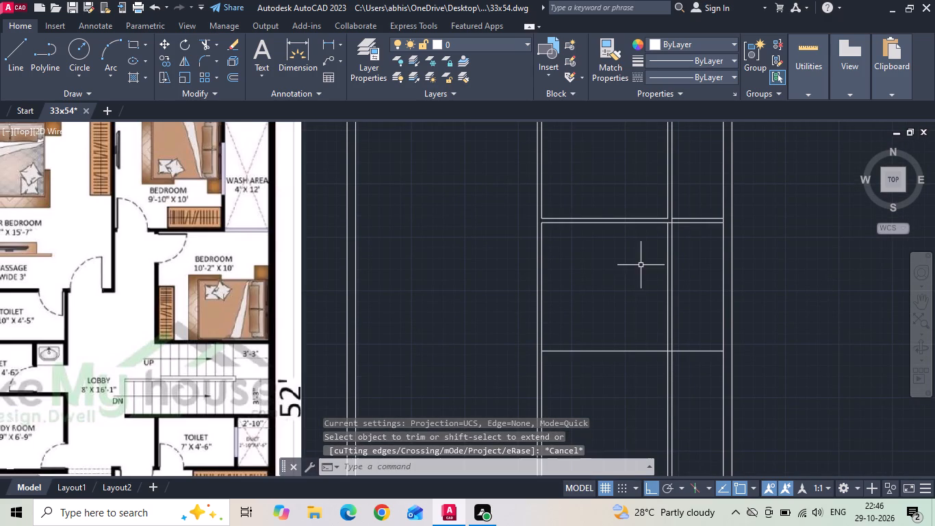
text(tr)
key(space)
drag(687, 290, 653, 289)
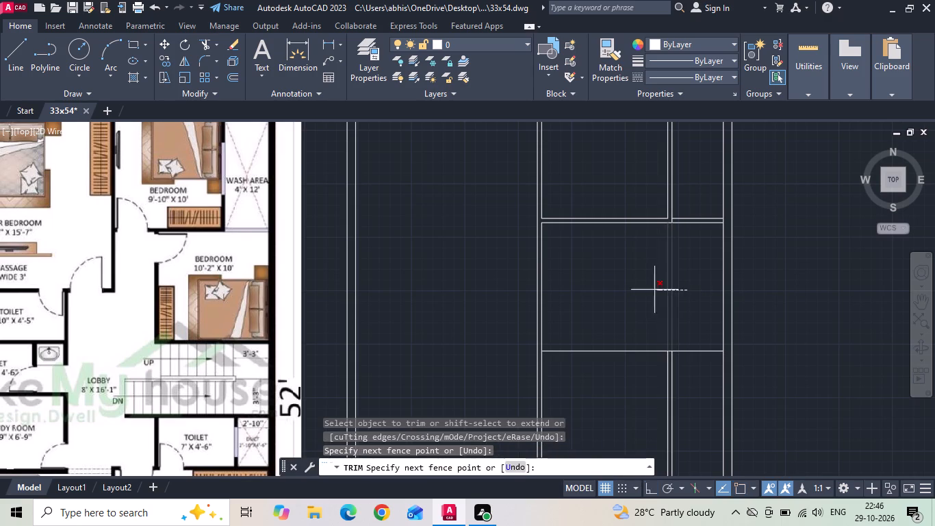
drag(653, 289, 627, 284)
key(Escape)
Offset the right outer wall's inner line 10'2" inward to set the second bedroom's width.
text(o)
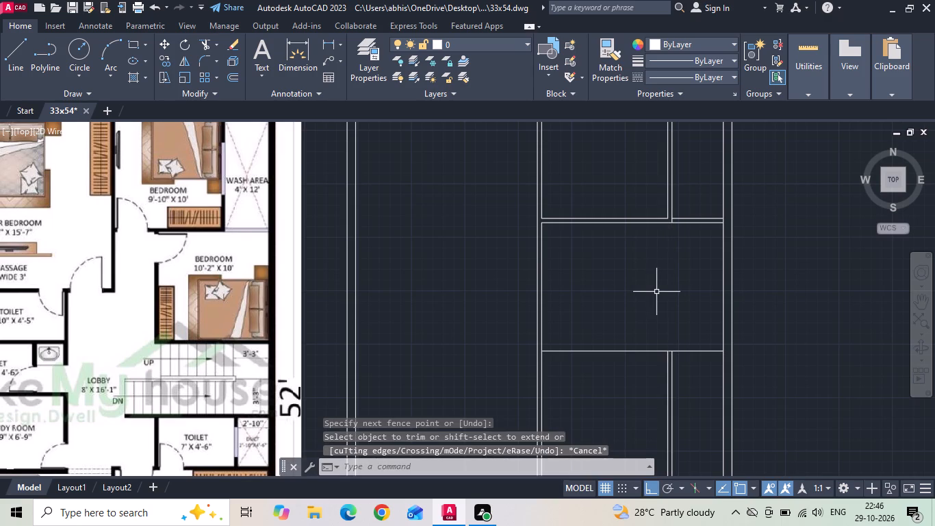
key(space)
text(10)
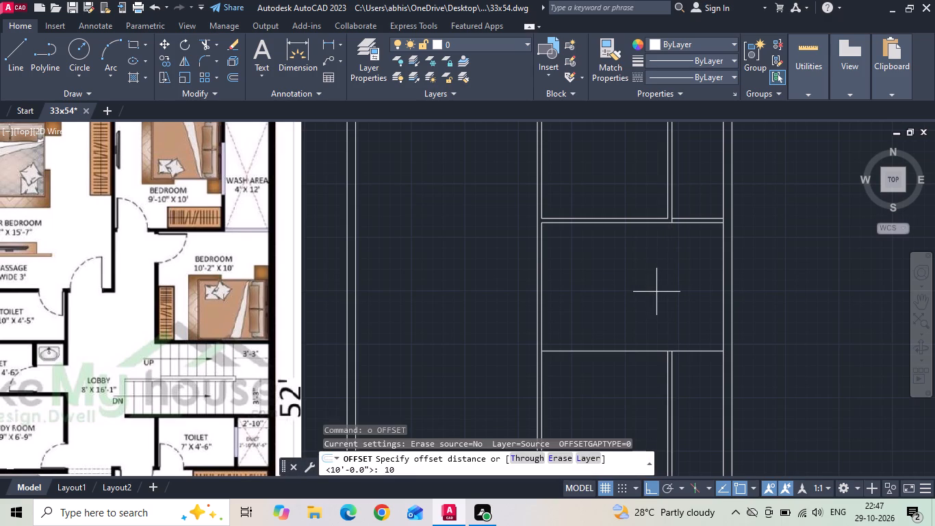
text('2)
key(space)
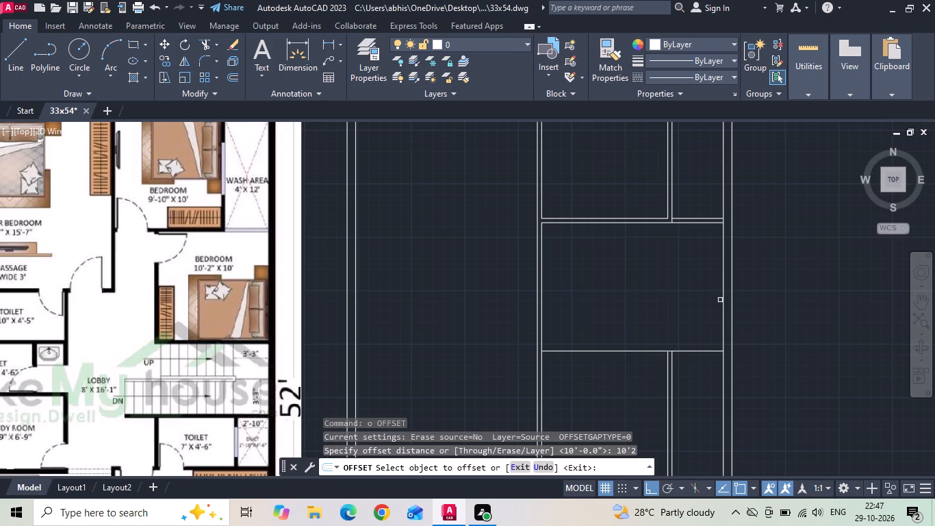
click(722, 310)
click(634, 302)
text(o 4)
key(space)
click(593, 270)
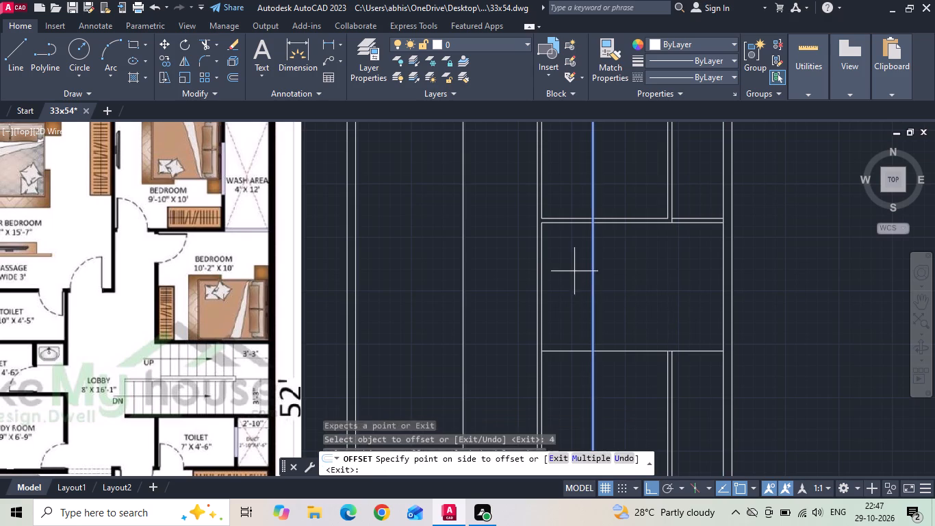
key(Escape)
Offset the second bedroom's left line and lower line 4" outward to form its walls.
text(o 4)
key(space)
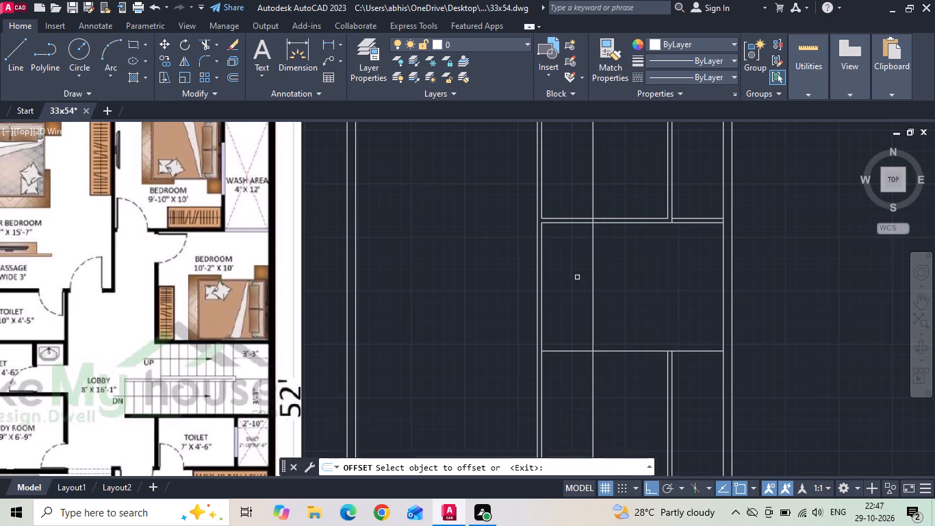
click(591, 303)
click(574, 317)
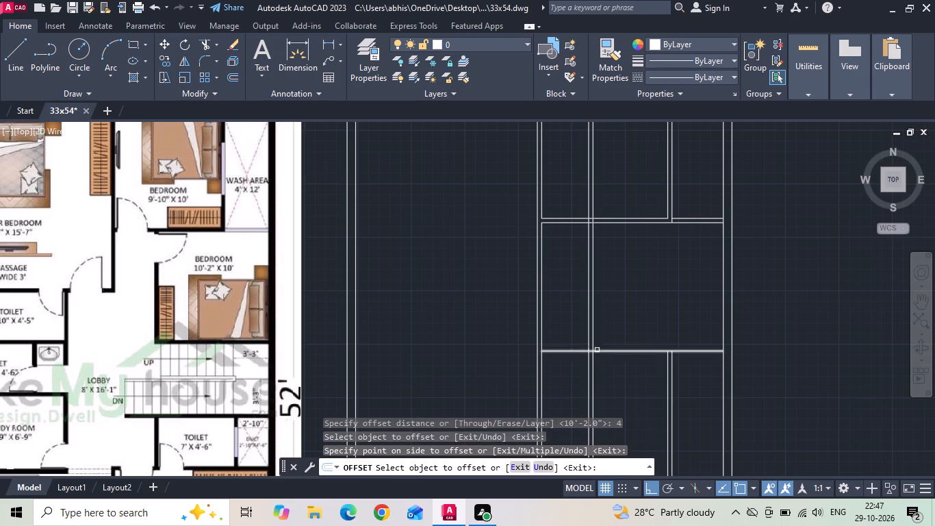
click(601, 351)
click(601, 362)
key(Escape)
Trim the second bedroom's wall lines past its lower-left corner and above the cross wall, and the right wall's inner line at the joint.
key(t)
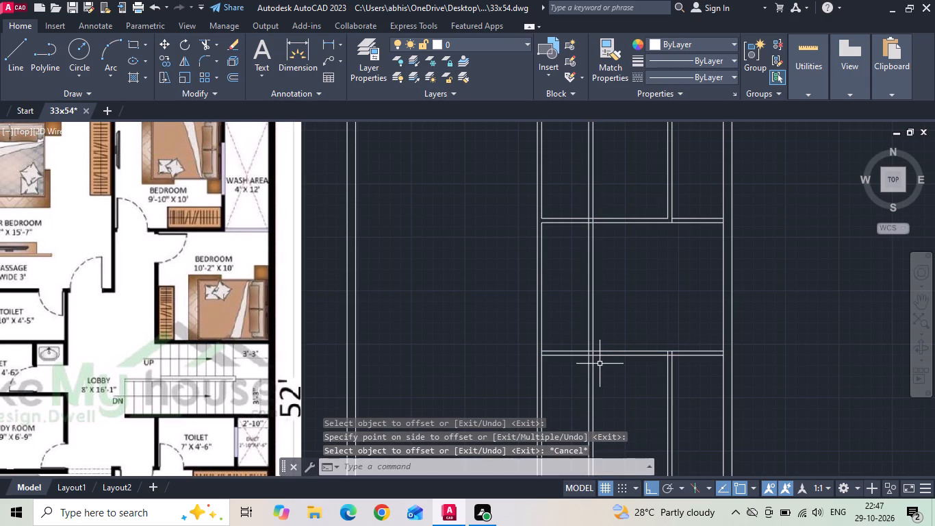
key(r)
key(space)
drag(566, 338, 600, 398)
drag(582, 191, 591, 186)
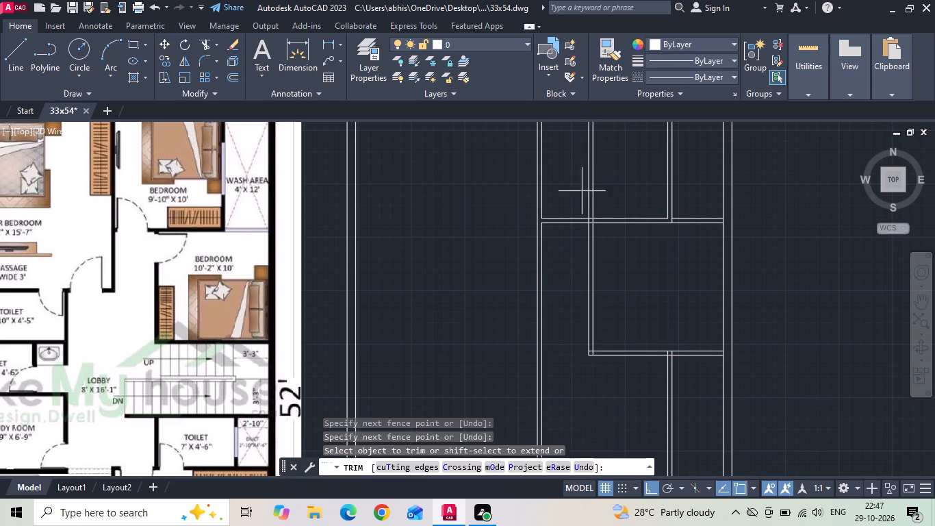
drag(591, 186, 602, 179)
click(602, 179)
drag(567, 129, 573, 138)
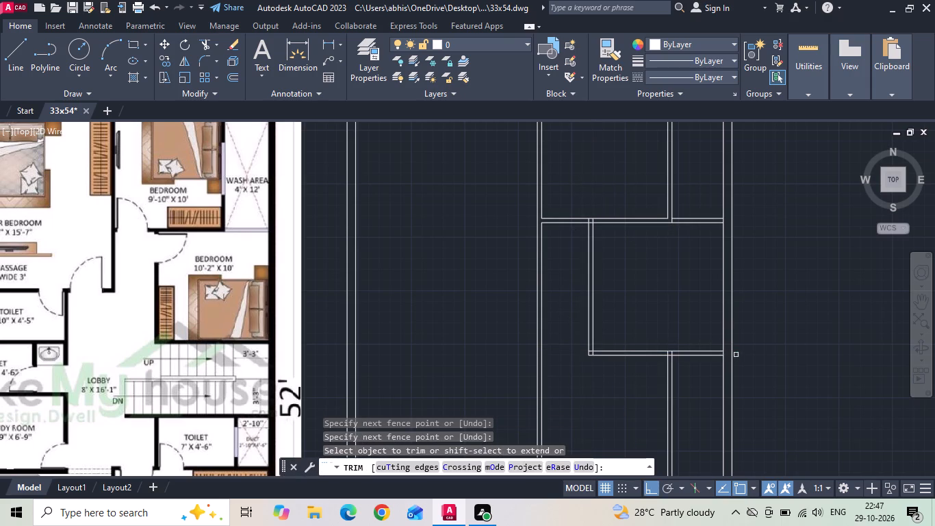
scroll(729, 359, up, 1)
click(720, 349)
Trim and erase the leftover wash area partition lines in and below the second bedroom's lower wall.
drag(628, 393, 587, 393)
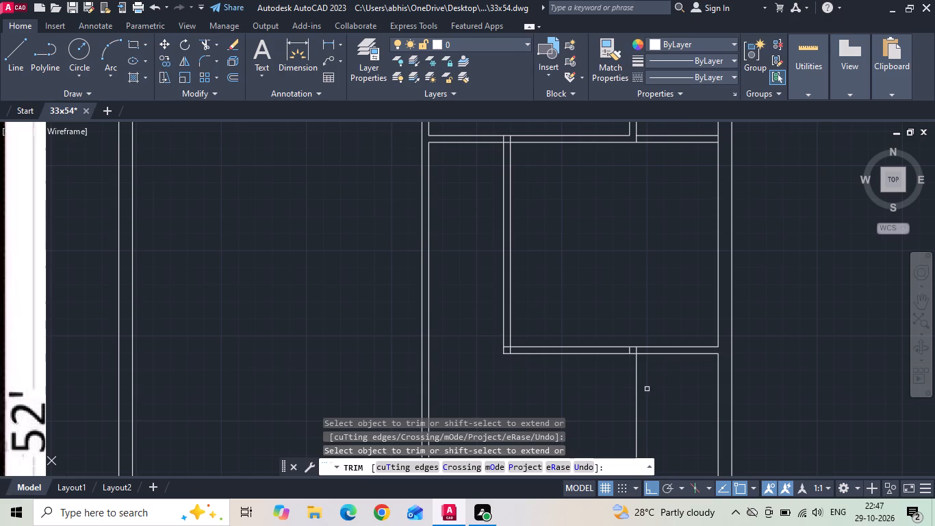
click(648, 389)
click(604, 388)
key(Escape)
drag(596, 301, 675, 401)
click(678, 404)
key(Delete)
Extend the cross wall's lower line to the far line of the master bedroom partition.
scroll(622, 240, down, 2)
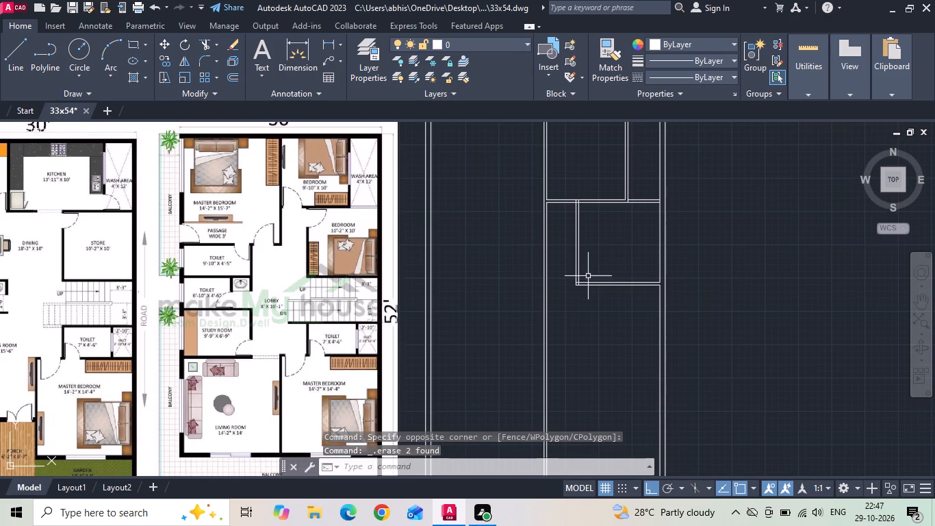
middle_drag(588, 262, 591, 245)
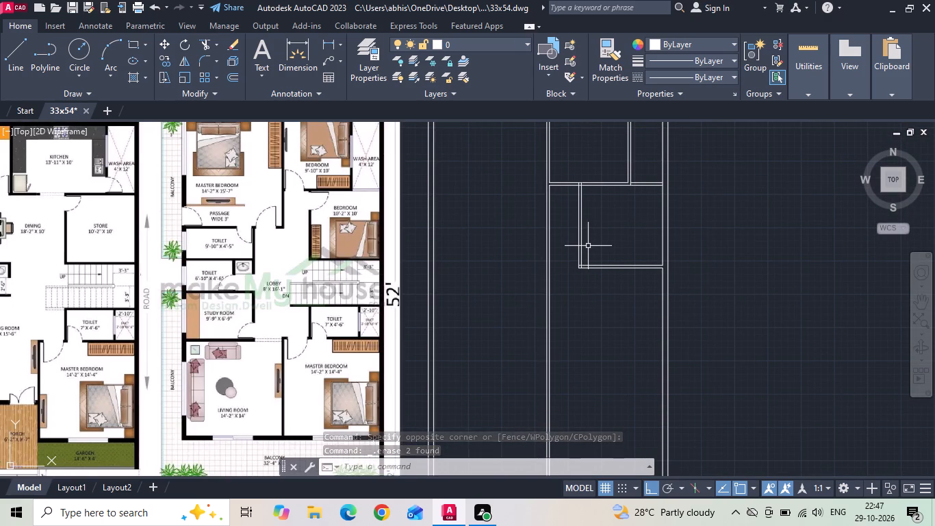
text(ex)
key(space)
click(555, 185)
key(Escape)
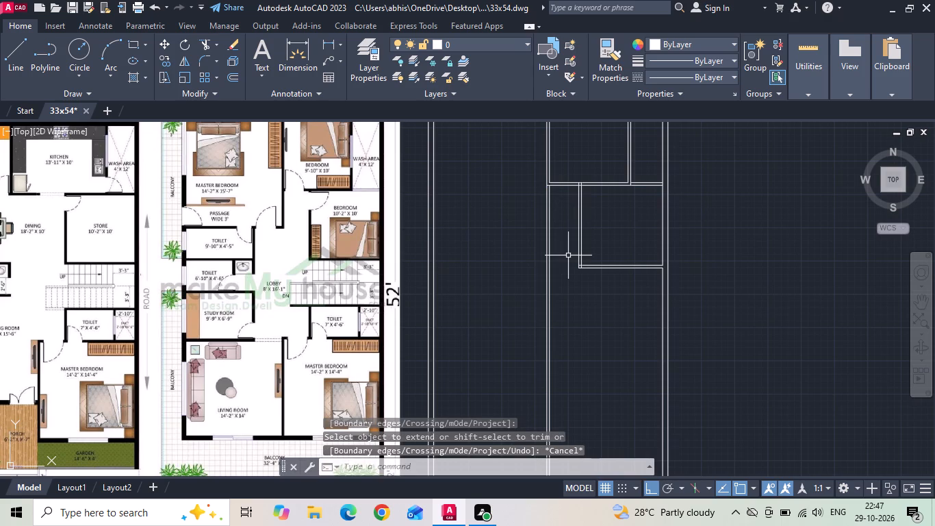
Offset the top wall's inner line 15'7" downward in the master bedroom to set its depth.
scroll(560, 236, up, 1)
middle_drag(560, 238, 591, 342)
scroll(463, 317, down, 1)
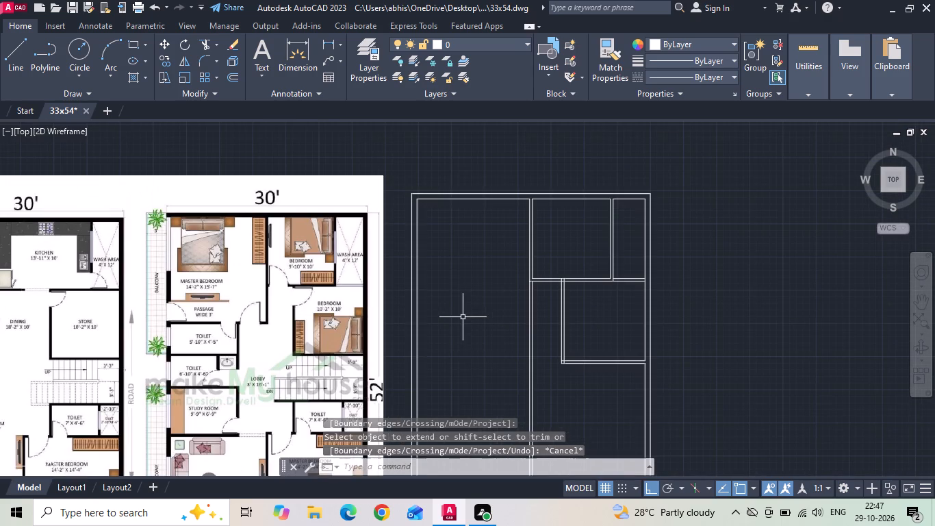
key(Escape)
scroll(278, 310, up, 1)
text(o 15')
text(7)
key(space)
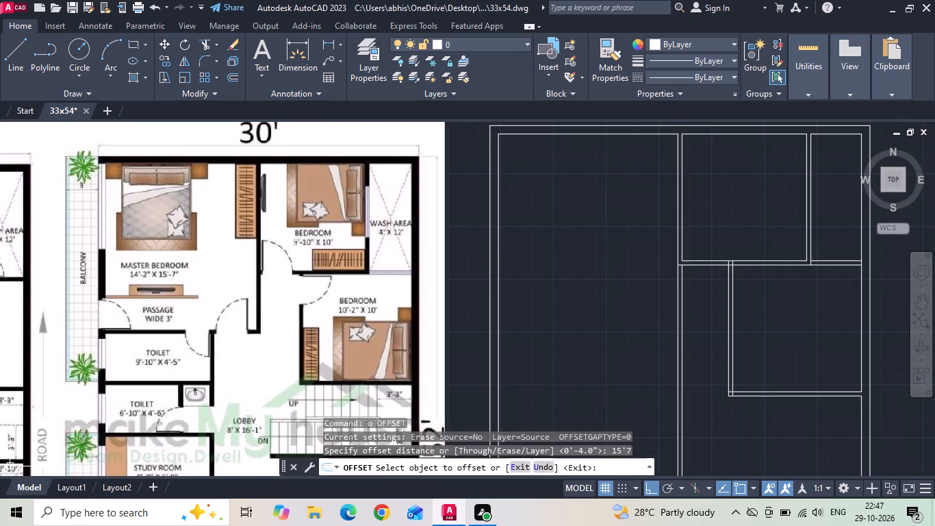
drag(517, 134, 518, 149)
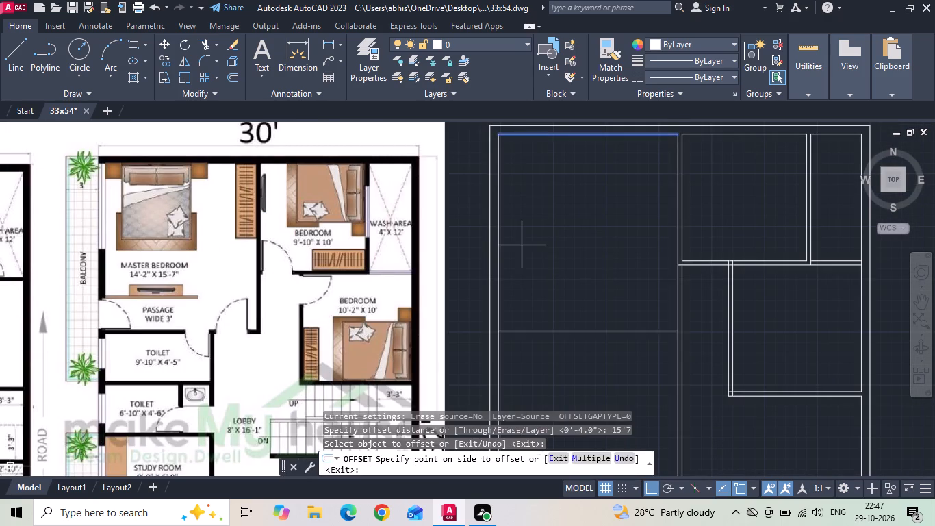
click(522, 245)
middle_drag(524, 243, 532, 207)
key(Escape)
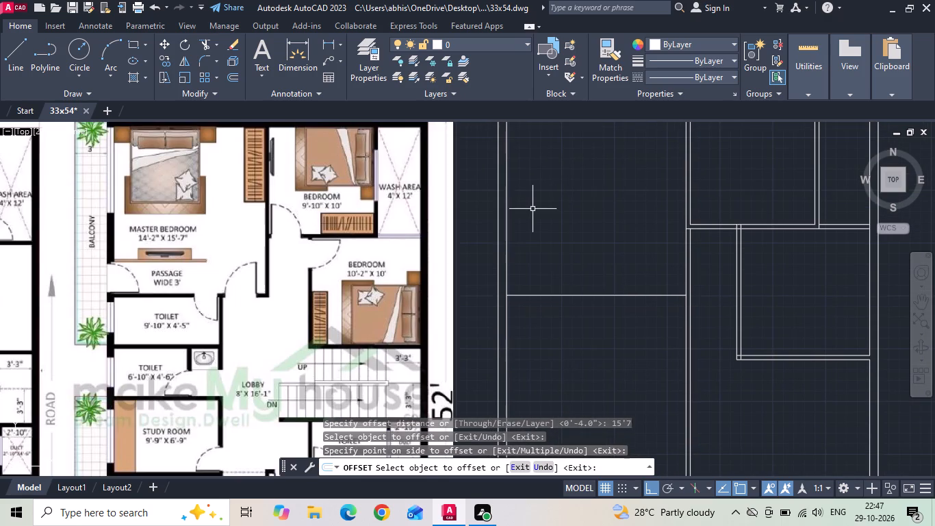
Offset the master bedroom's lower line 15'7" further downward.
text(o 4)
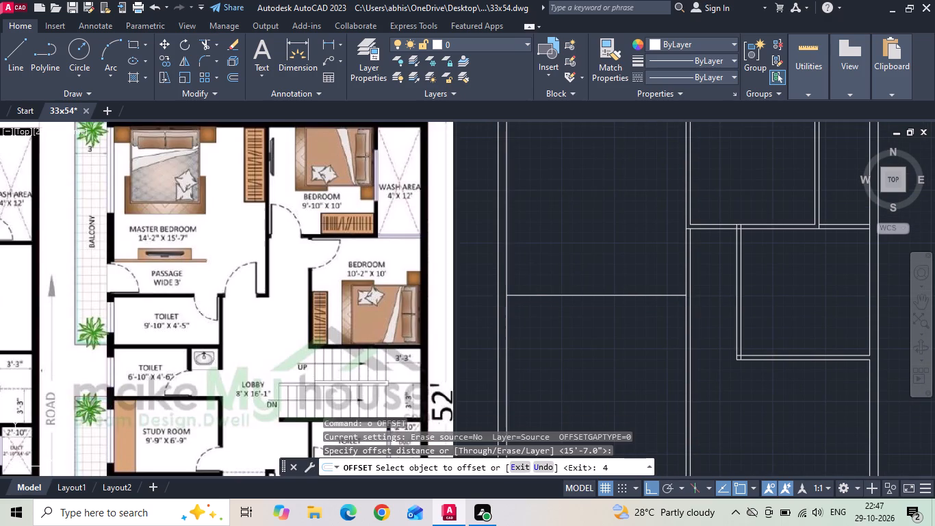
click(535, 293)
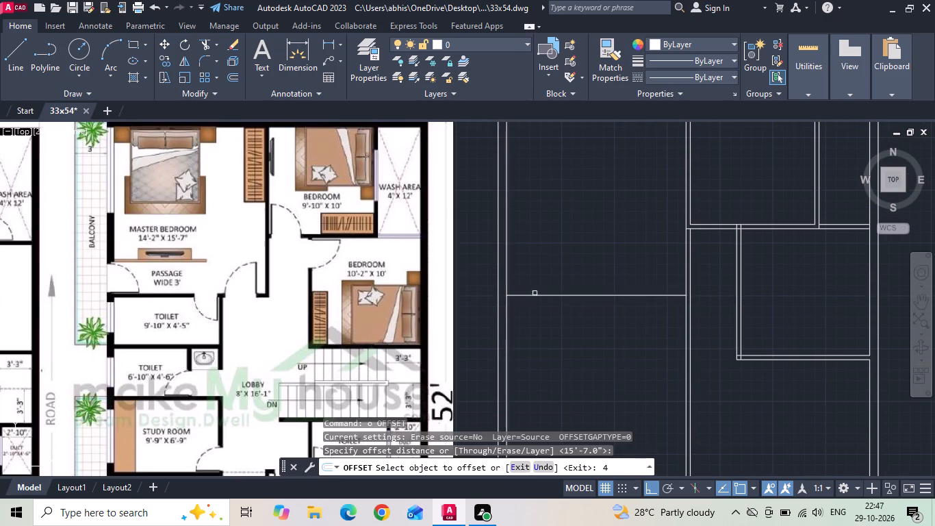
click(533, 298)
click(533, 297)
key(space)
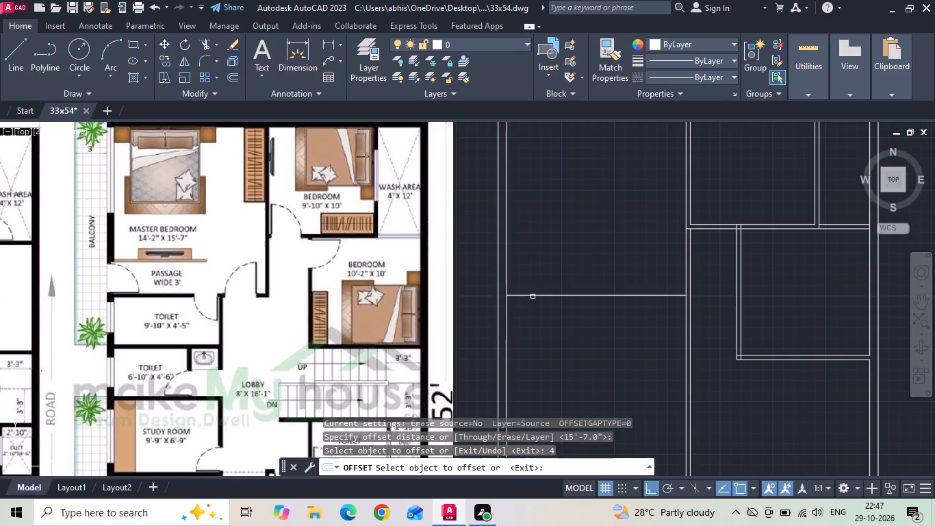
click(531, 295)
click(530, 310)
key(Escape)
Offset the master bedroom's lower line 4" downward to form its lower wall.
text(o 4)
key(space)
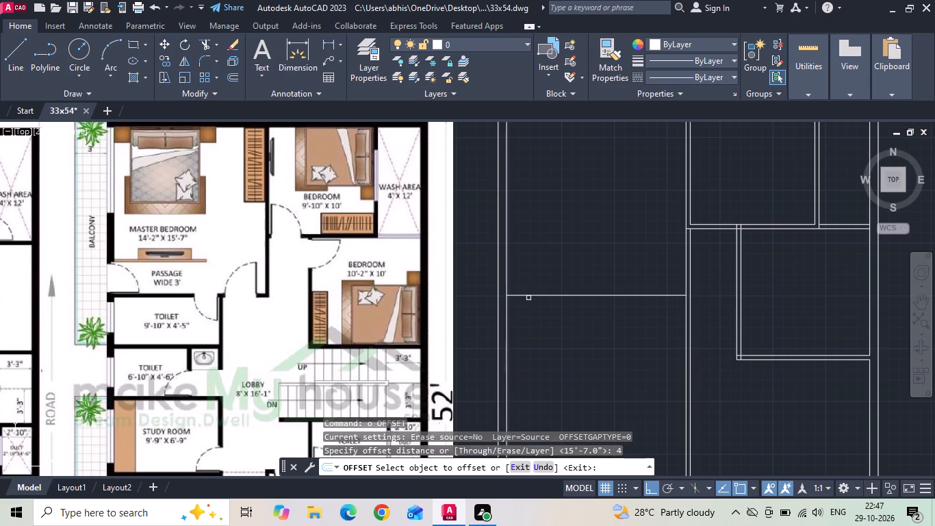
click(528, 298)
click(524, 328)
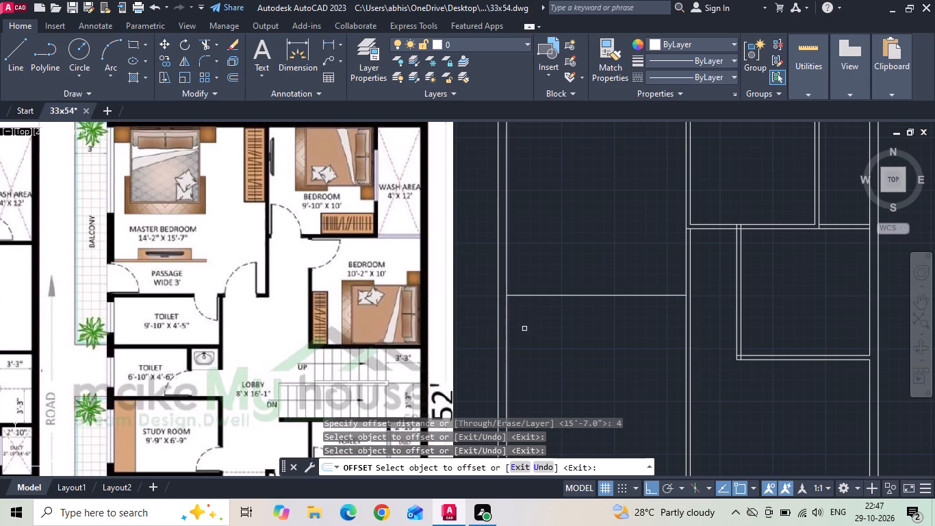
drag(526, 296, 526, 302)
click(522, 333)
middle_drag(520, 275, 512, 203)
scroll(510, 201, down, 1)
key(Escape)
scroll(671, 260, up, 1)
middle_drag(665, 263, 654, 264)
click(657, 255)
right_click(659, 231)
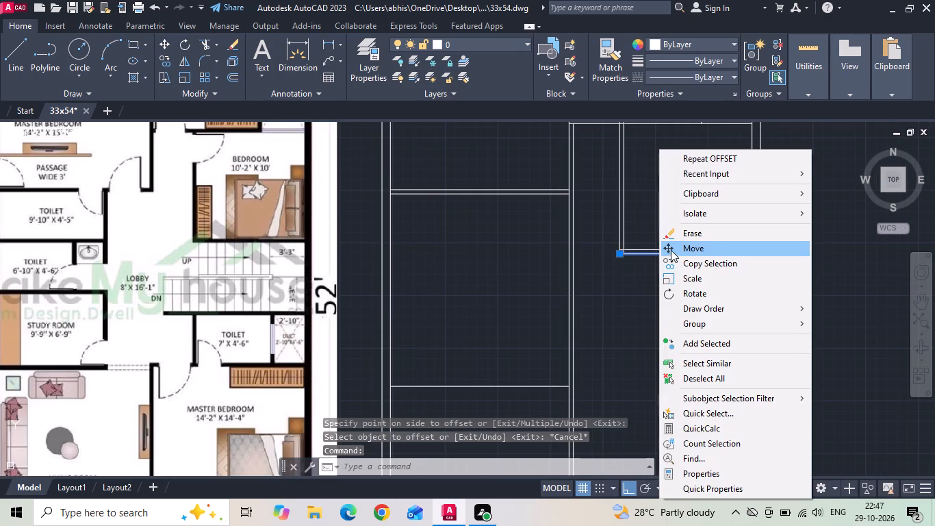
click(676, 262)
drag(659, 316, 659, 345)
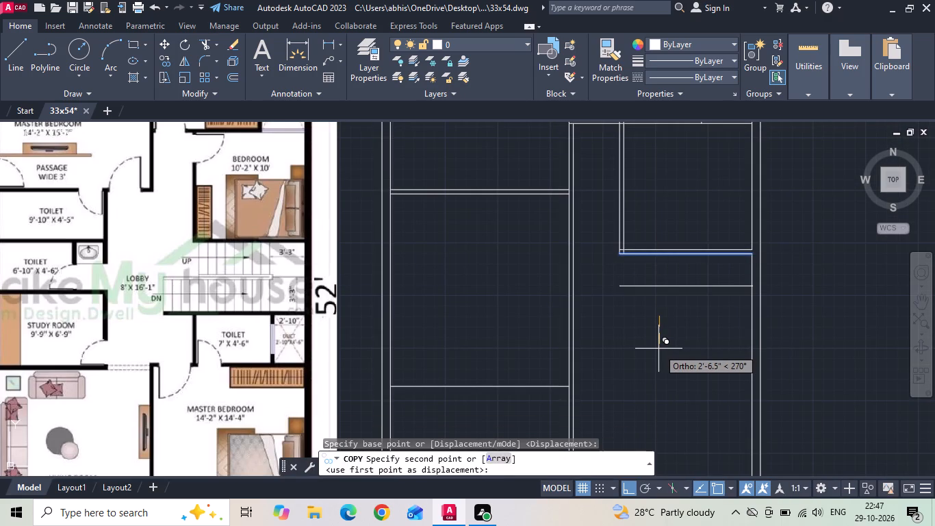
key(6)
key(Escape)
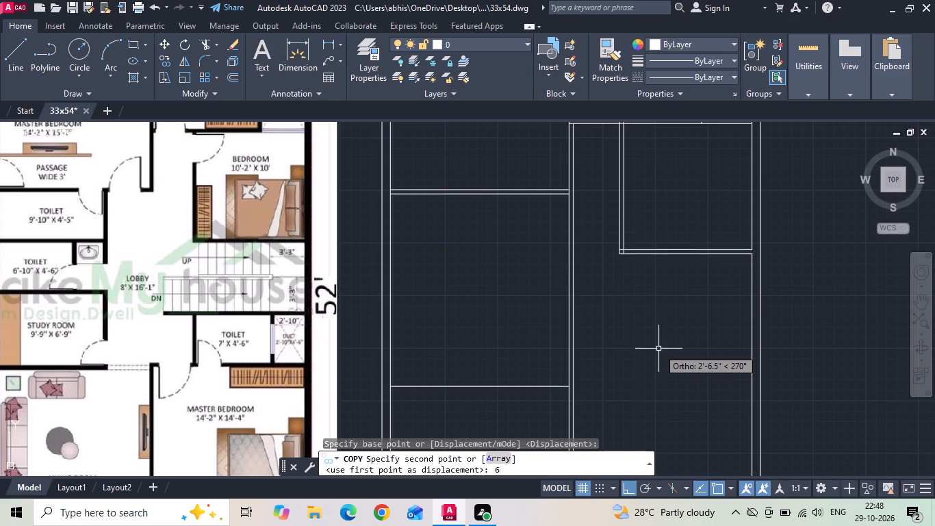
Extend both lines of the second bedroom's lower wall leftward to the master bedroom partition.
scroll(643, 340, down, 2)
middle_drag(614, 302, 589, 224)
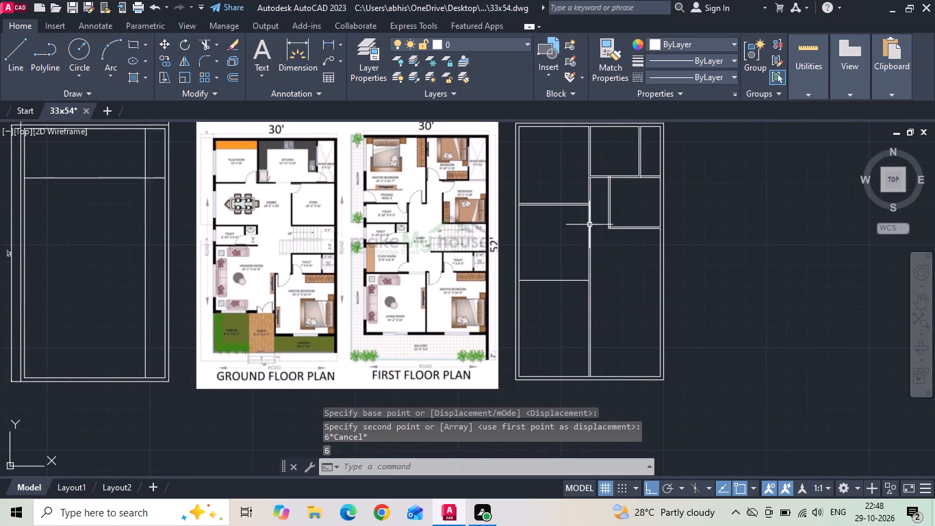
scroll(599, 392, up, 2)
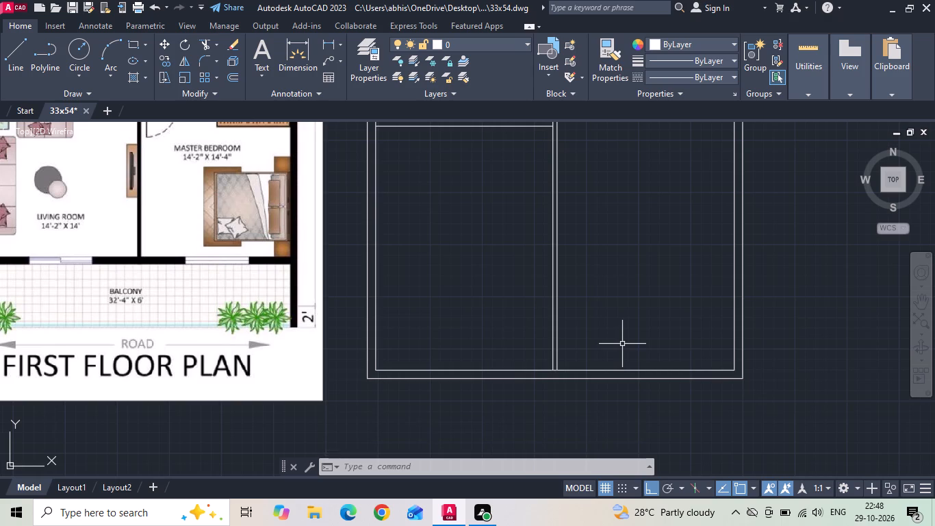
middle_drag(619, 308, 621, 321)
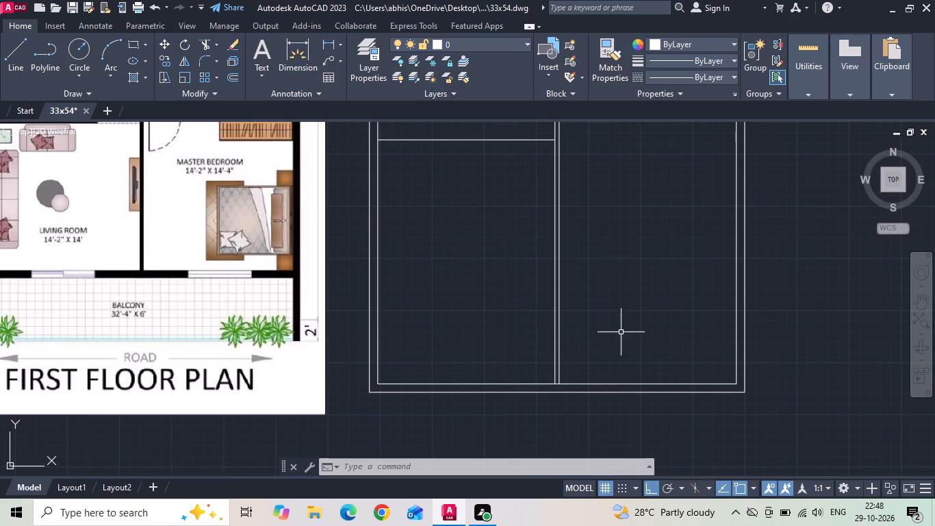
scroll(617, 342, down, 2)
scroll(480, 218, up, 1)
middle_drag(476, 214, 457, 258)
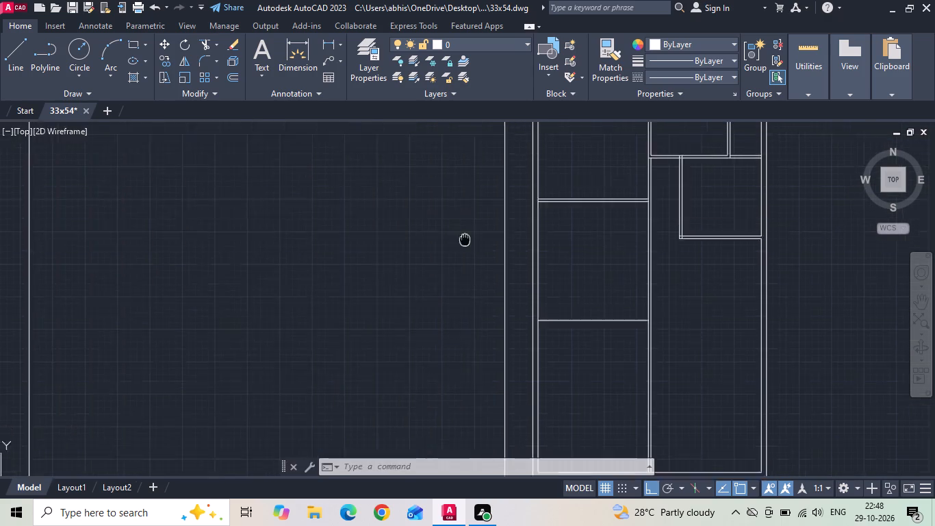
middle_drag(457, 258, 448, 289)
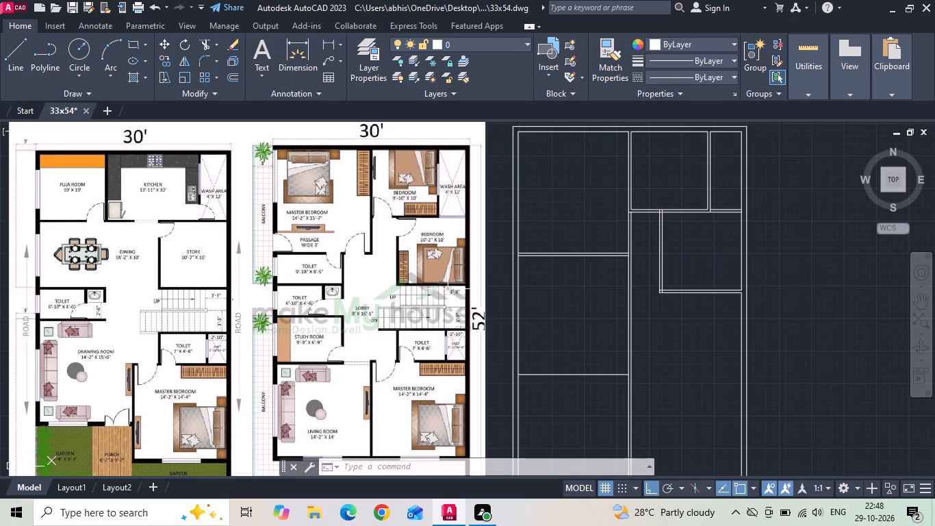
text(ex)
key(space)
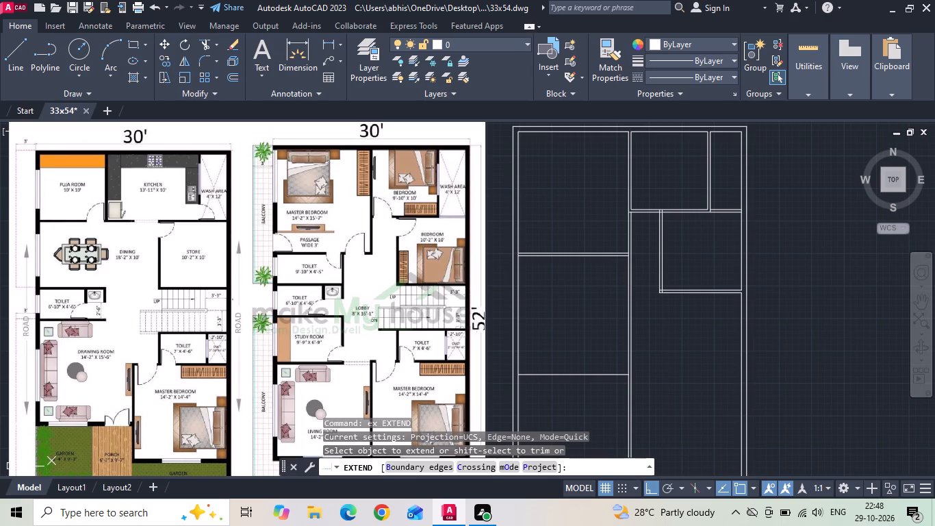
drag(682, 286, 682, 314)
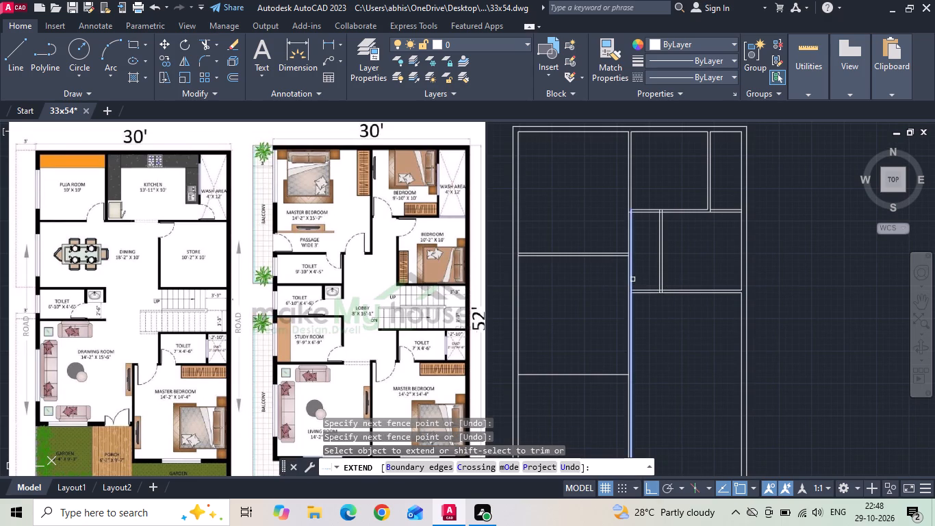
Extend both lines of the second bedroom's lower wall further leftward to the left outer wall's inner line.
drag(647, 286, 648, 314)
drag(638, 286, 643, 321)
key(Escape)
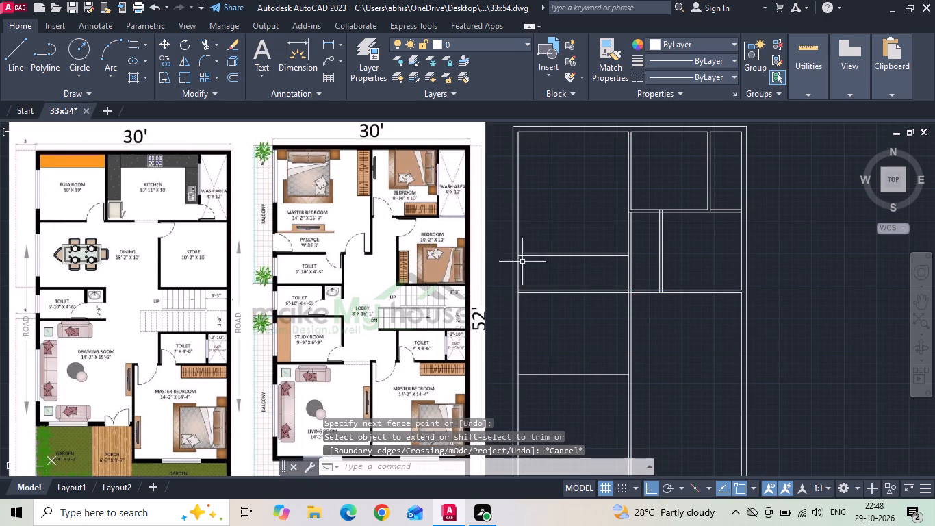
Measure the toilet's depth between the master bedroom's lower wall and the extended wall below it.
click(328, 45)
scroll(558, 296, up, 1)
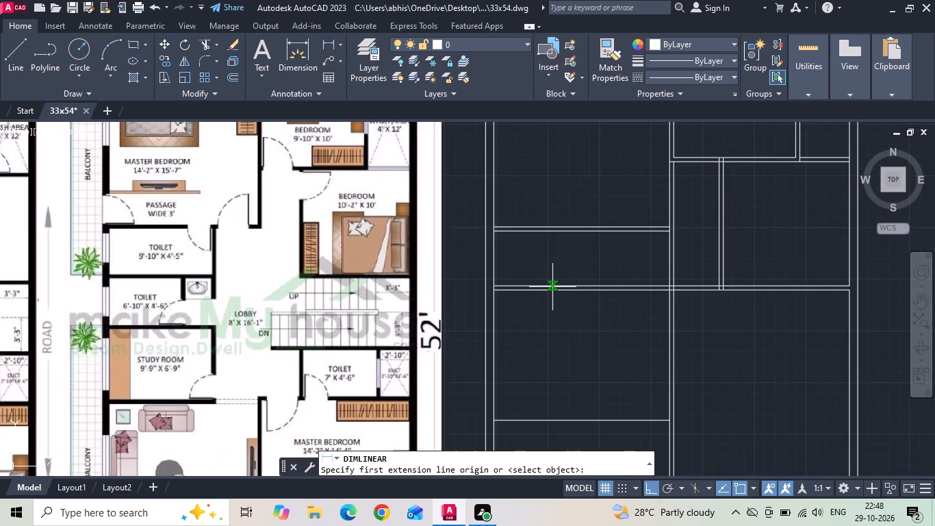
click(552, 287)
click(553, 230)
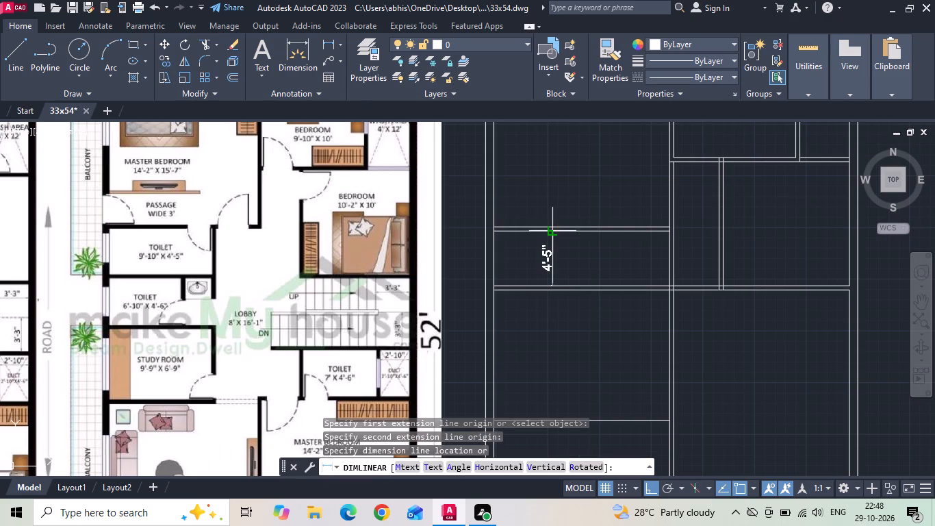
key(Escape)
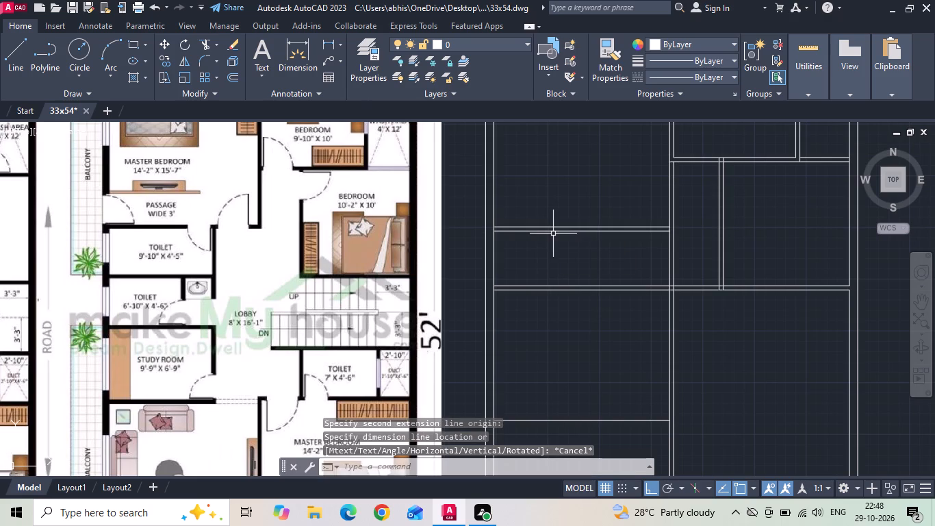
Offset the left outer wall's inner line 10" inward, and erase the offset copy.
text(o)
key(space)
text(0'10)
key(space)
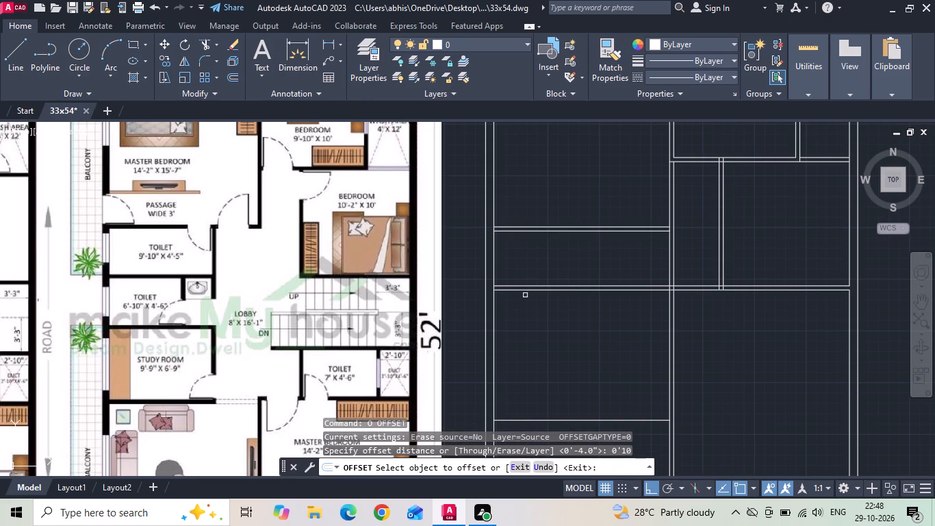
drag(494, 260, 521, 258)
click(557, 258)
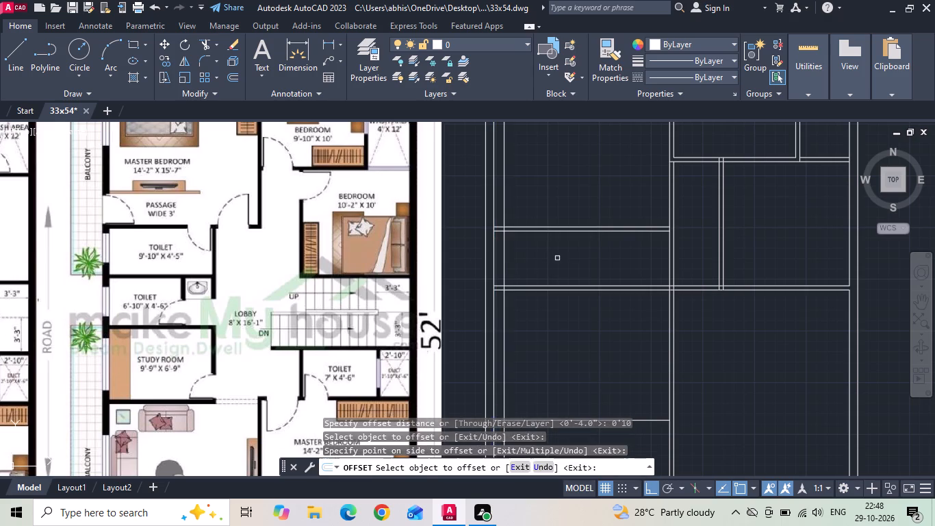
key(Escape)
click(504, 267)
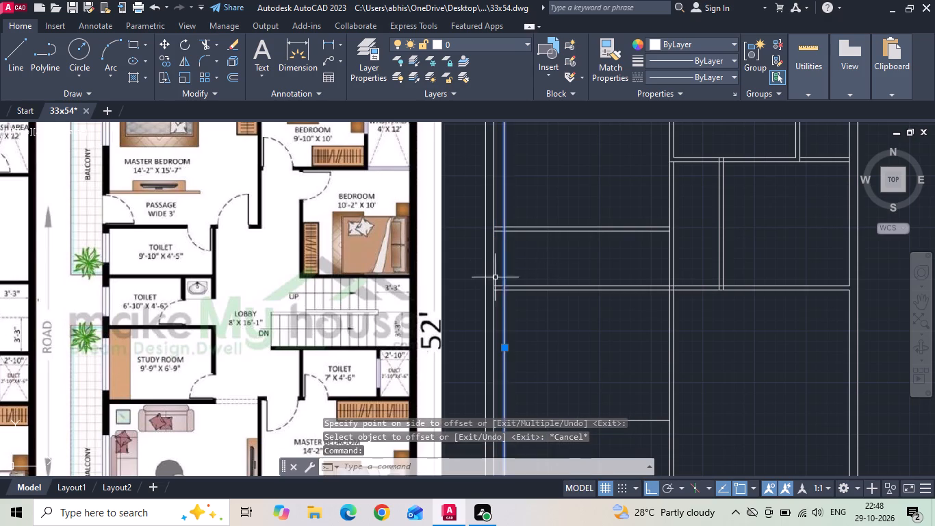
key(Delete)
Trim the left outer wall's inner line between the paired lines of the toilet's upper and lower walls.
text(re)
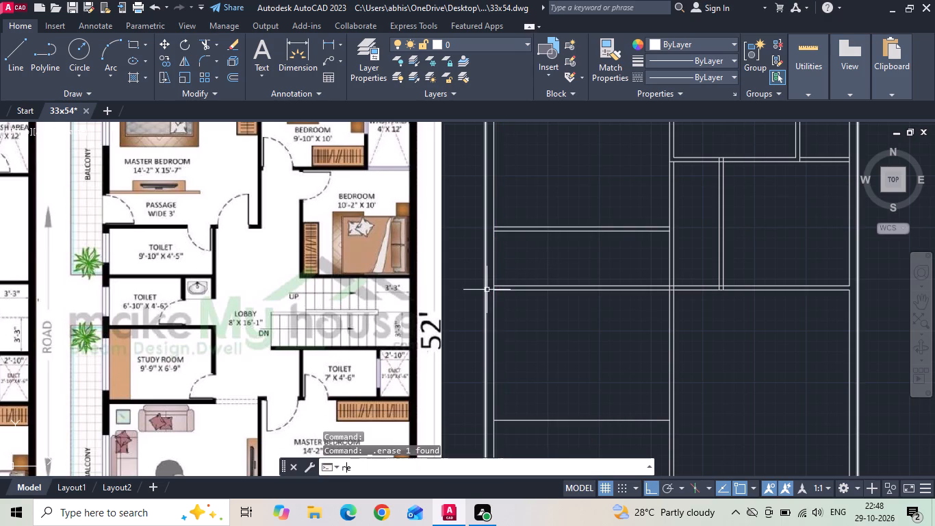
key(Escape)
text(tr)
key(space)
key(space)
scroll(472, 255, up, 1)
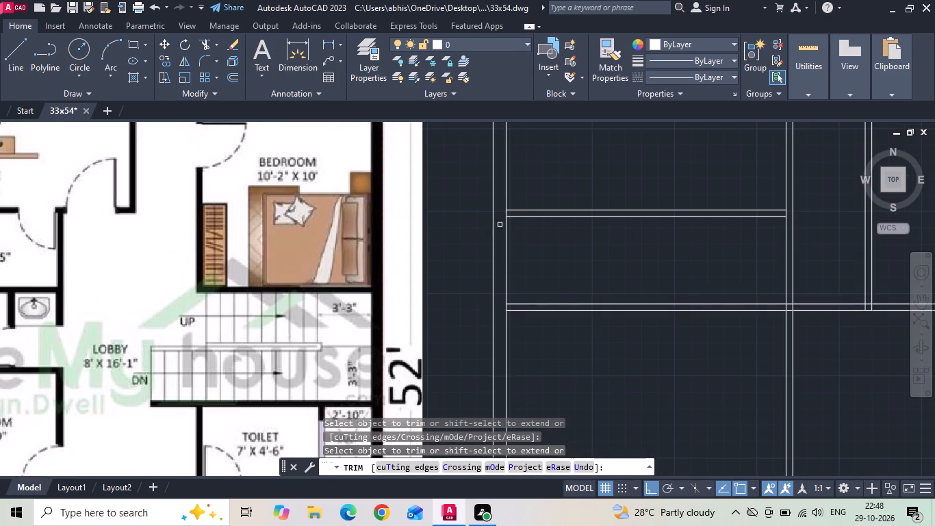
scroll(502, 218, up, 1)
click(509, 210)
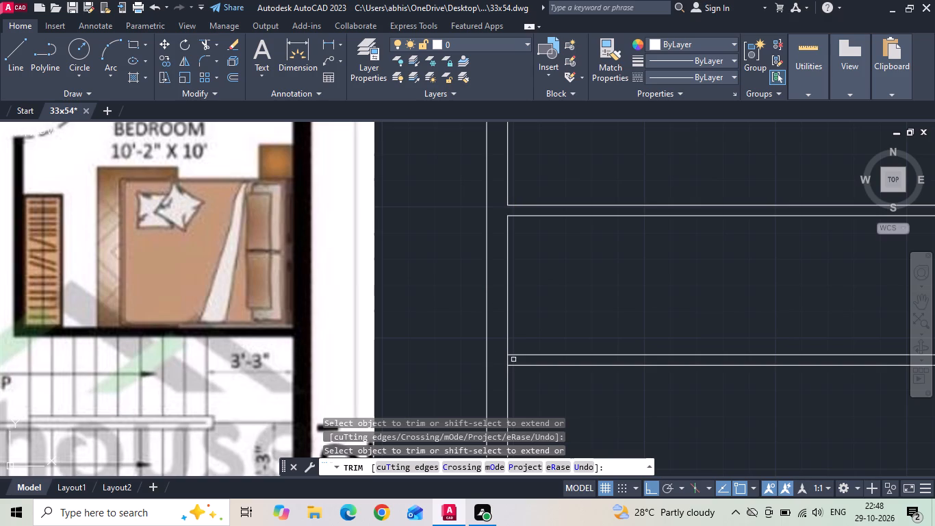
click(508, 359)
key(Escape)
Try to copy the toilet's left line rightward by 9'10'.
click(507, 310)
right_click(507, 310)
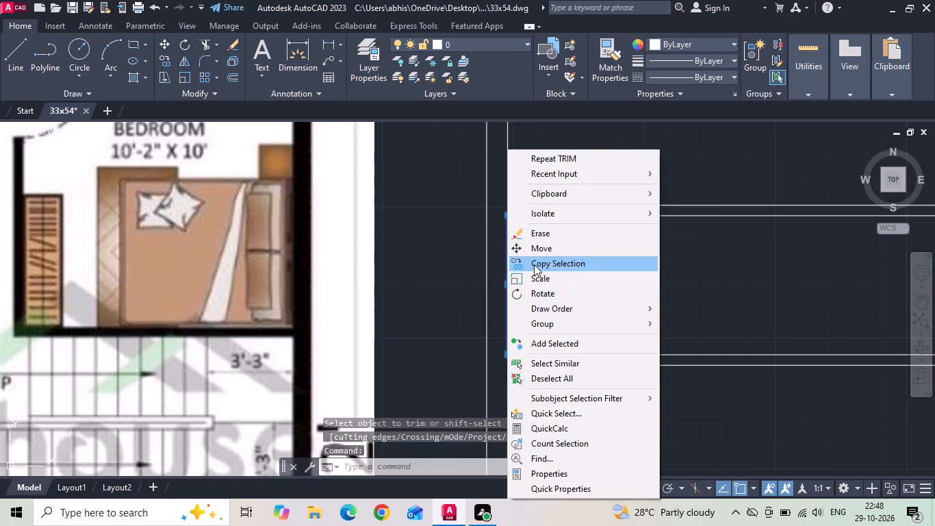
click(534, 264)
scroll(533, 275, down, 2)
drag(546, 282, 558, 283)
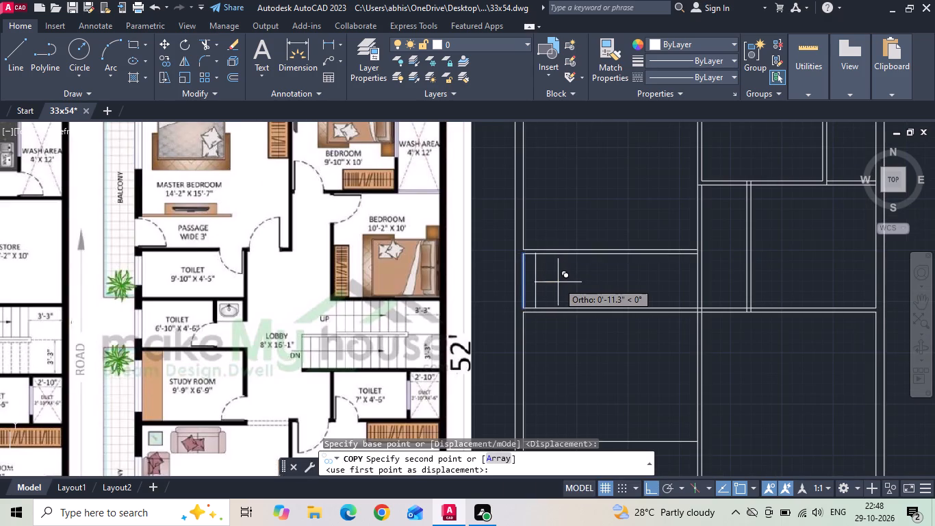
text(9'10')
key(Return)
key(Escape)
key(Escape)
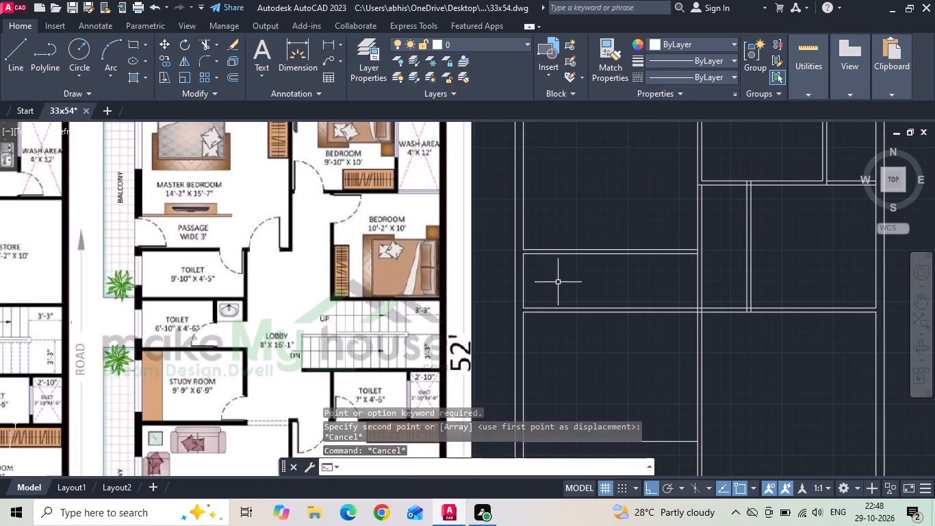
Copy the toilet's left line 9'10" to the right to set the toilet's width.
click(525, 281)
right_click(525, 281)
click(535, 265)
drag(546, 286, 581, 279)
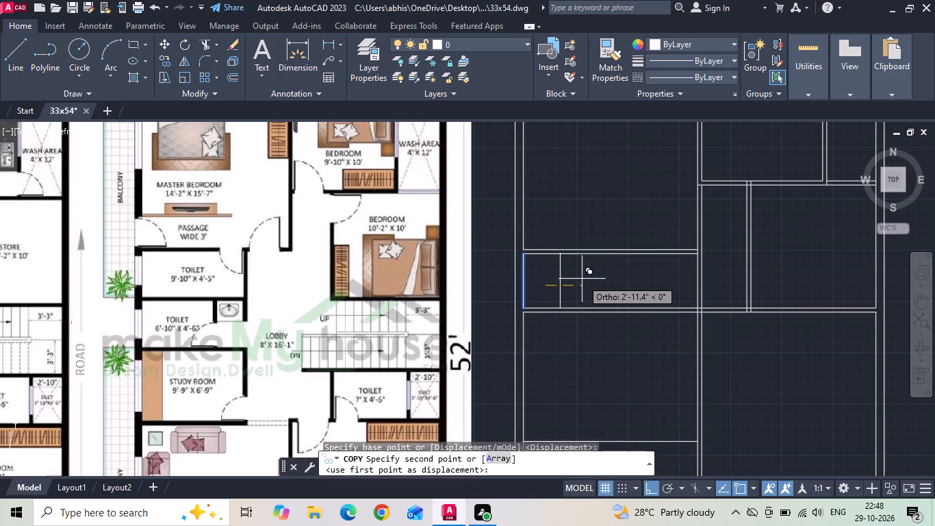
text(9'10)
key(Return)
key(Escape)
Offset the toilet's copied right line 4" to the right to form its partition wall.
text(o)
key(space)
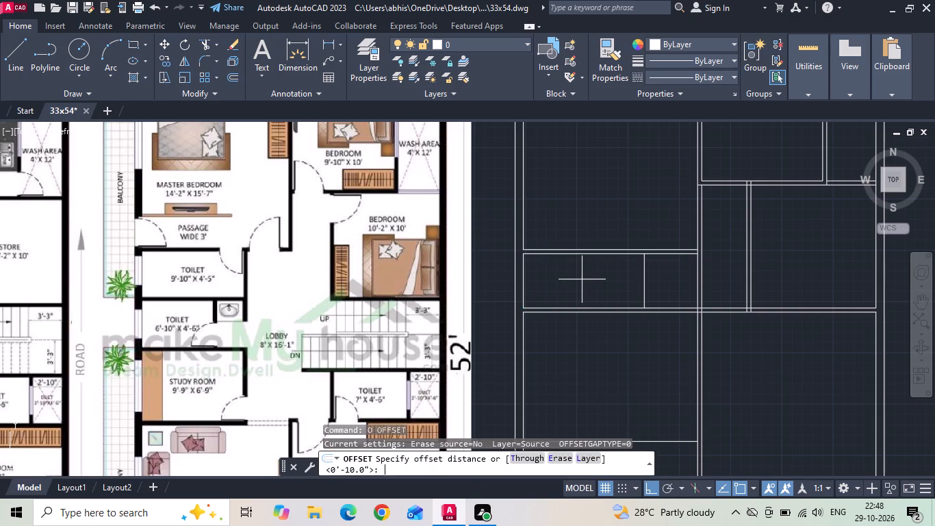
text(4)
key(space)
click(645, 287)
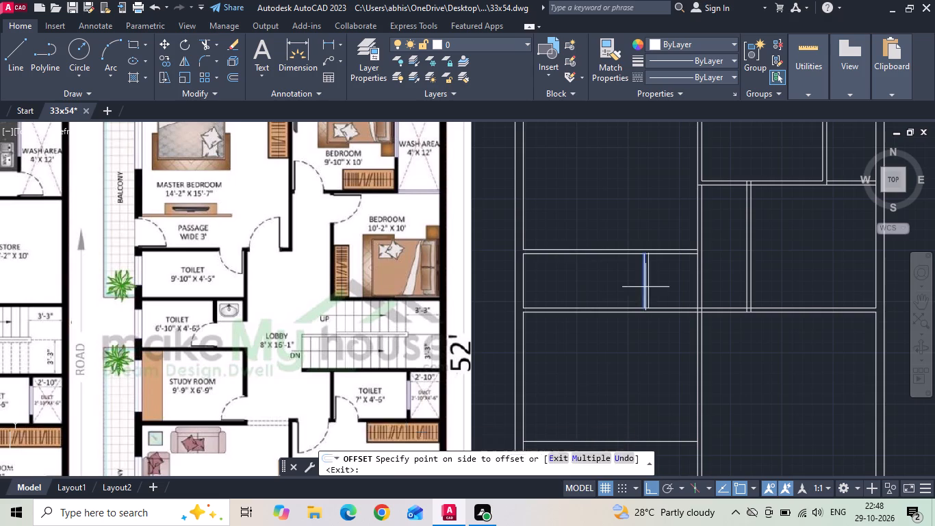
click(661, 272)
middle_drag(654, 276, 645, 244)
scroll(642, 231, down, 1)
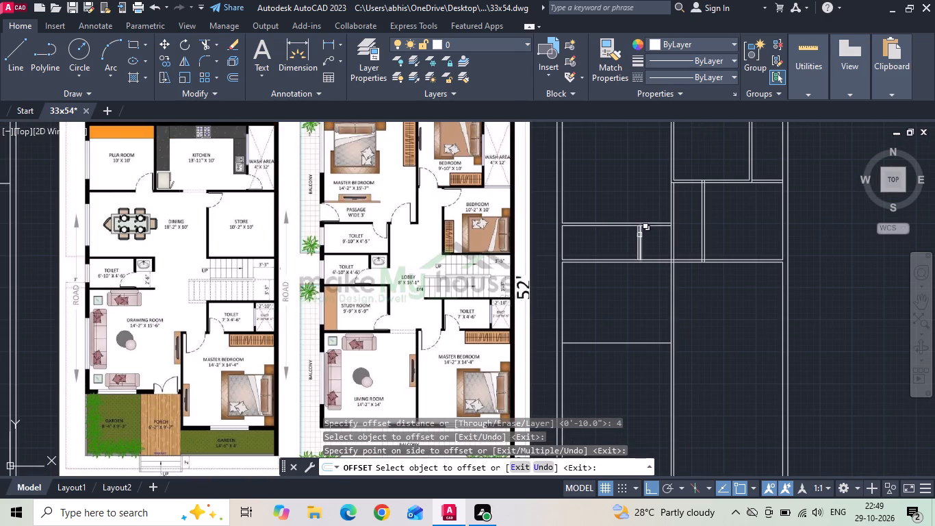
scroll(650, 240, up, 2)
scroll(651, 241, down, 1)
middle_drag(651, 241, 651, 208)
key(Escape)
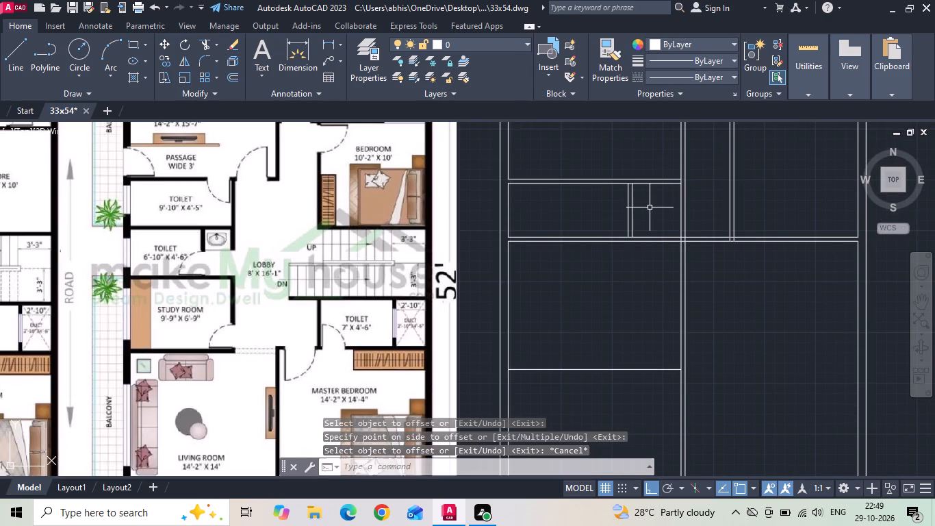
Extend both lines of the toilet's right partition downward to the horizontal line at the study room's bottom.
text(ex)
key(space)
drag(646, 216, 606, 217)
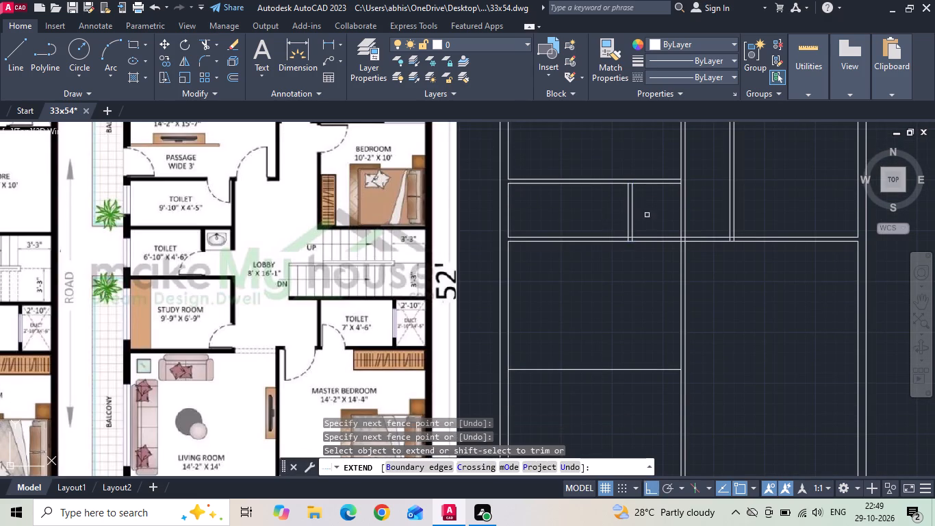
drag(649, 225, 584, 231)
key(Escape)
Offset the lower line of the upper toilet's bottom wall 4'6" downward to set the second toilet's depth.
text(o)
key(space)
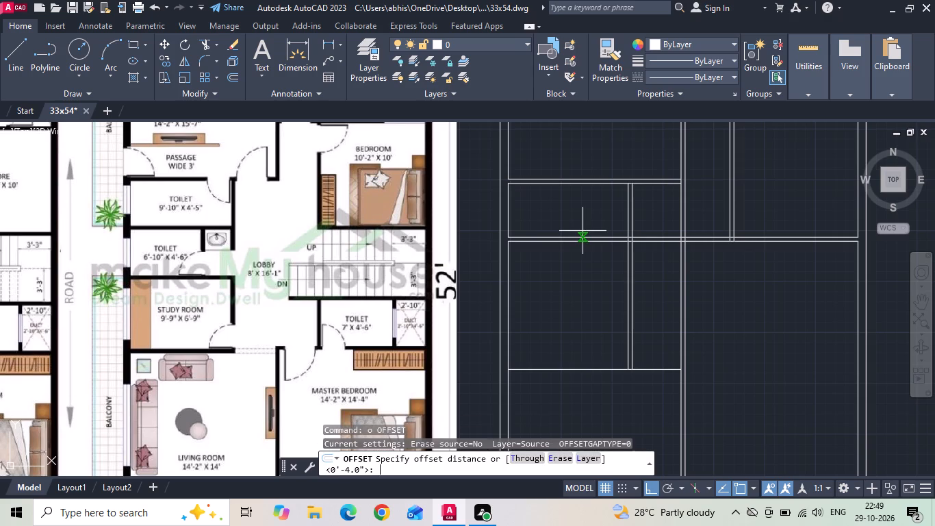
text(4'6)
key(Return)
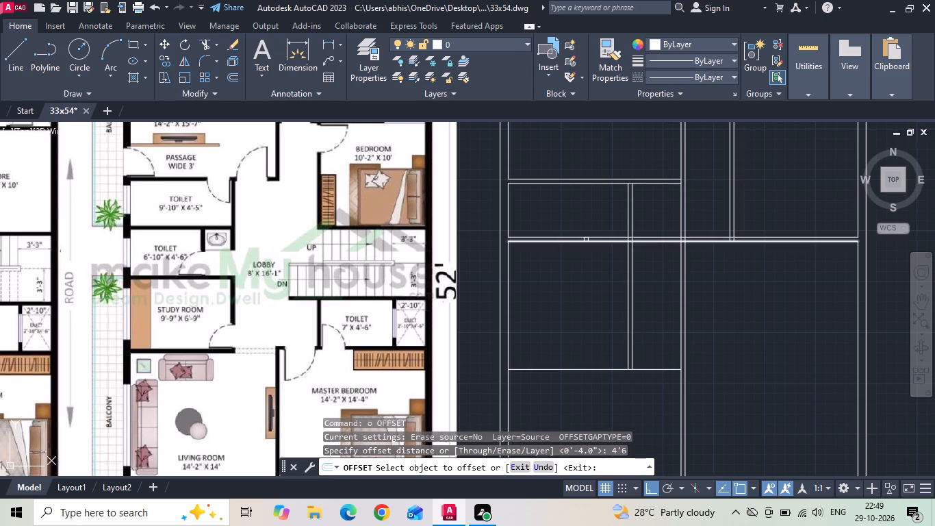
click(586, 240)
click(570, 328)
key(Escape)
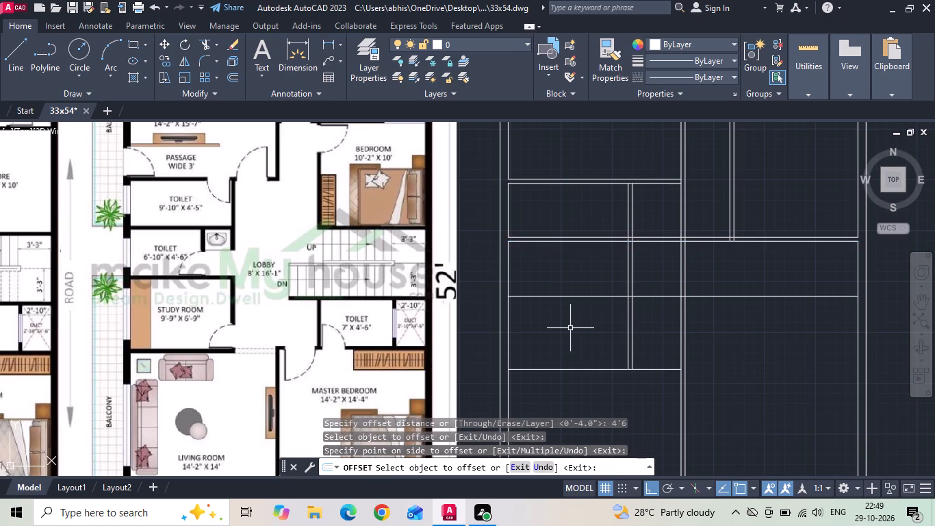
Offset the second toilet's bottom line 4" downward to form the wall above the study room.
text(o)
key(space)
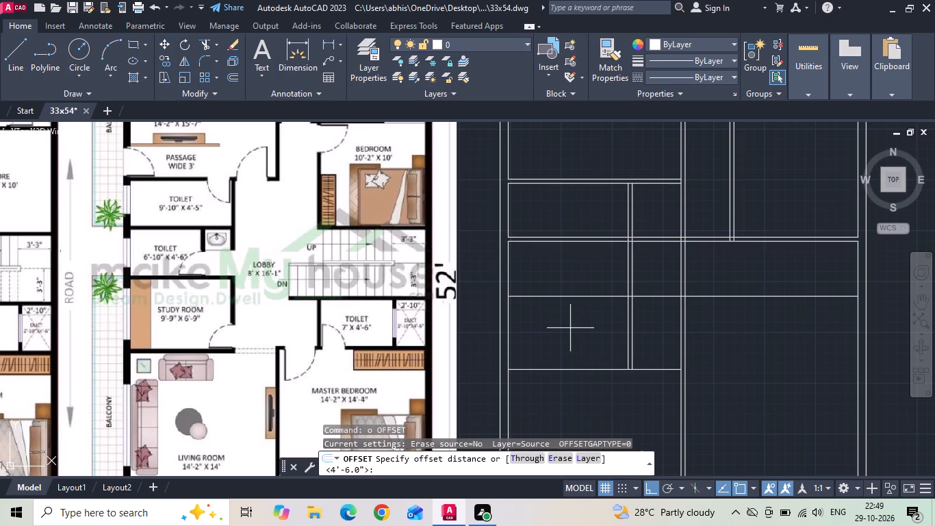
text(4)
key(space)
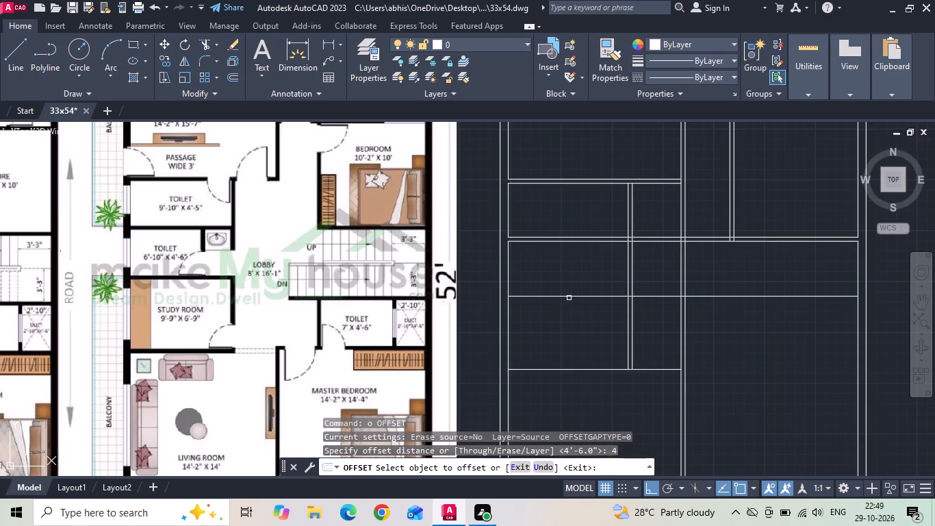
click(569, 297)
click(563, 326)
key(Escape)
Remove the second toilet's bottom wall lines beyond the toilet partition, trimming the middle portion and erasing the remainder.
text(tr)
key(space)
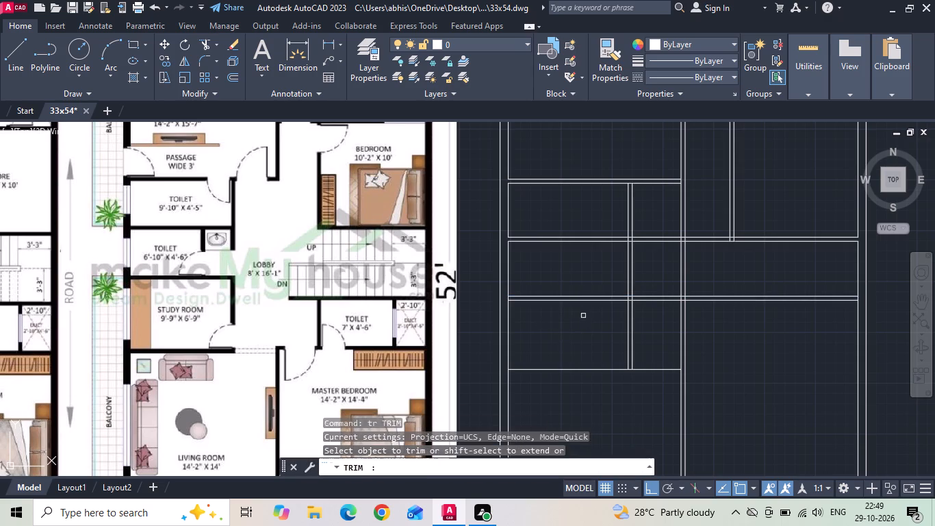
drag(658, 290, 657, 326)
key(Escape)
drag(749, 279, 731, 325)
click(729, 327)
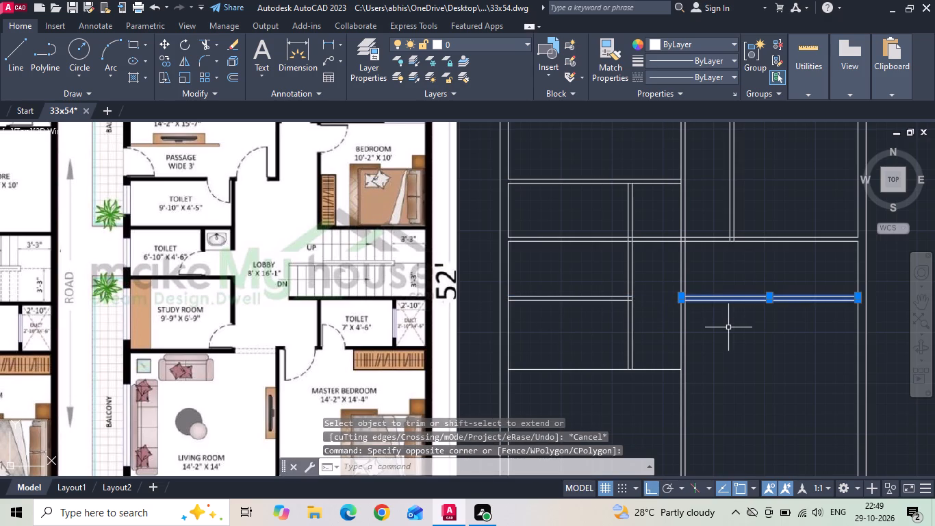
key(Delete)
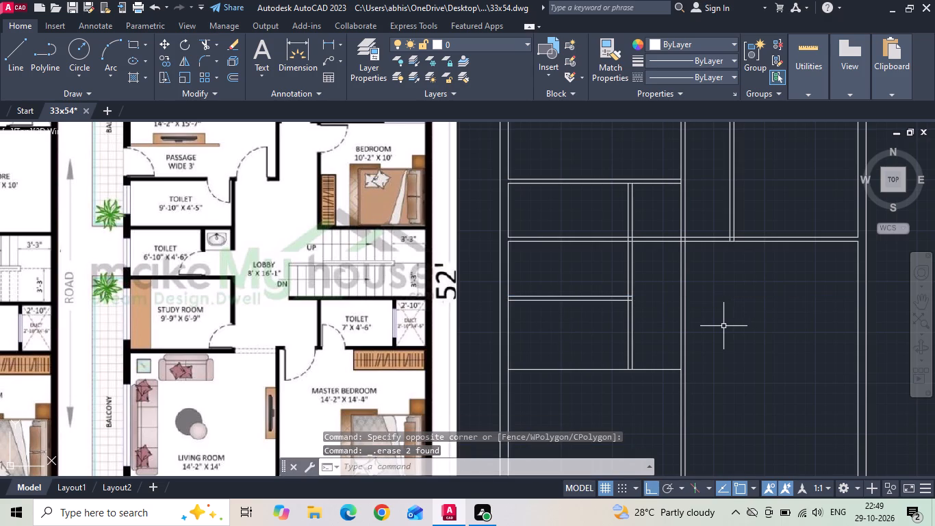
Extend the toilet partition's right line upward to the upper line of the master bedroom's lower wall.
text(ex)
key(space)
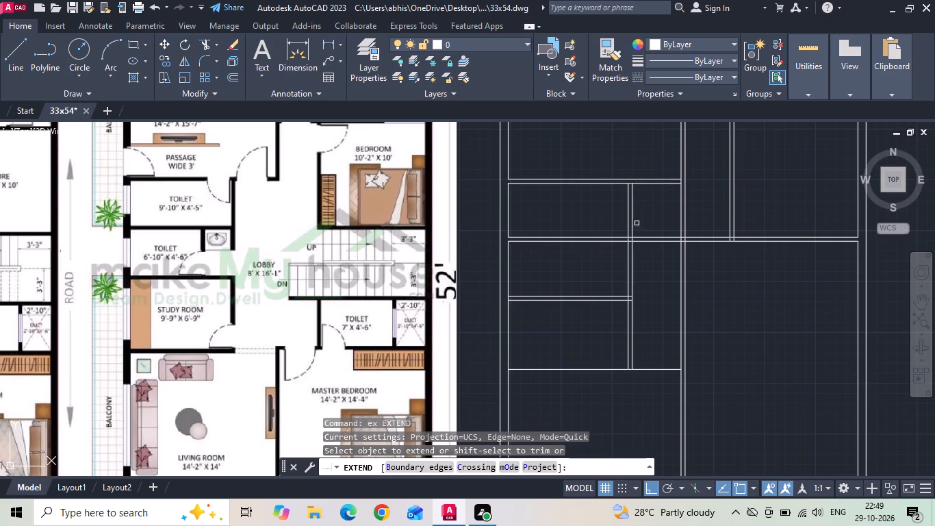
click(632, 212)
key(Escape)
Trim both lines of the wall between the two toilets where they run from the toilet partition to the master bedroom partition.
key(t)
key(r)
key(space)
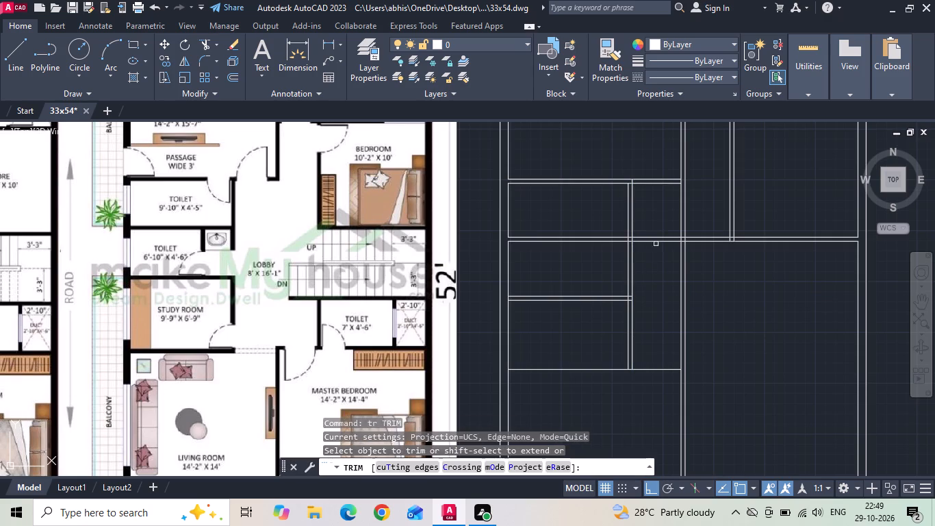
drag(657, 222, 658, 272)
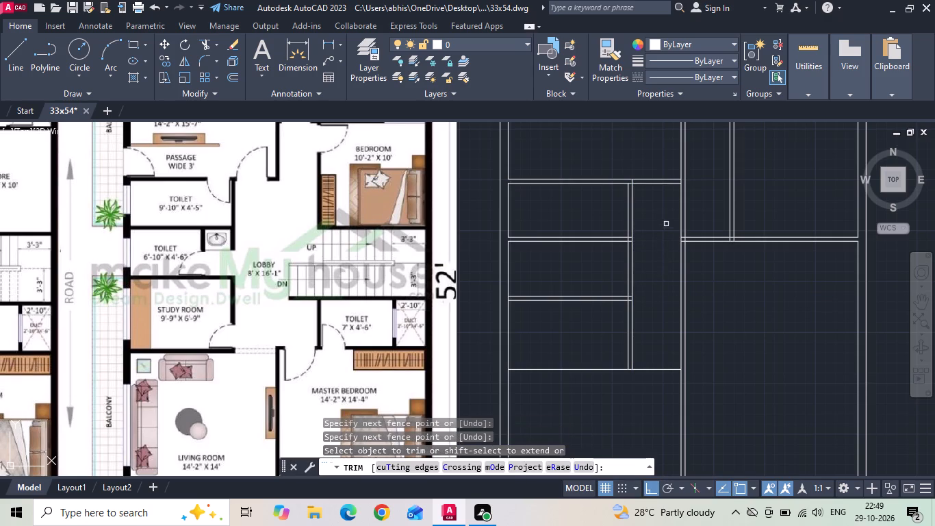
key(Escape)
Extend the lower line of the master bedroom's lower wall to the right line of the bedroom partition.
text(ex)
key(space)
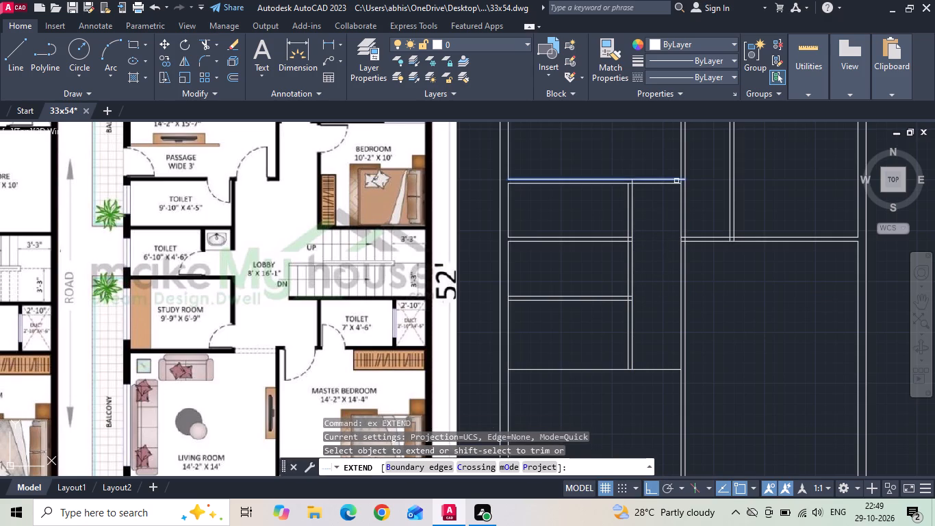
click(671, 182)
key(Escape)
Clear the lobby by trimming the master bedroom partition below its corner and the second bedroom's overrunning lower wall, erasing leftover stubs.
key(t)
key(r)
key(space)
drag(662, 216, 672, 214)
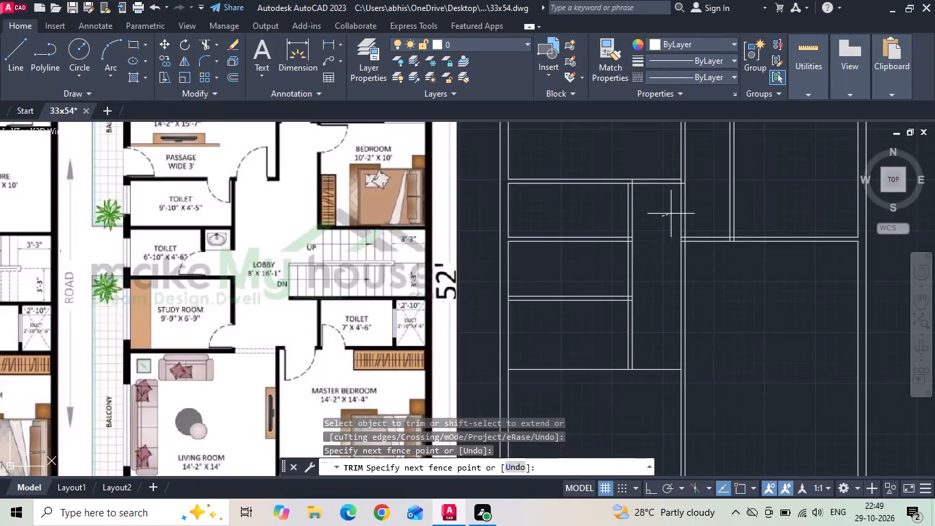
drag(672, 214, 676, 214)
drag(676, 214, 702, 279)
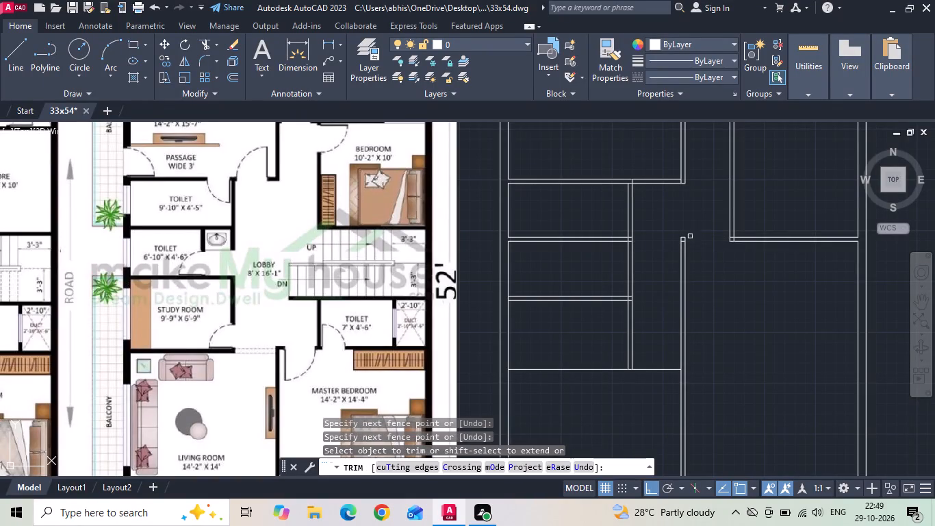
drag(696, 229, 661, 305)
key(Escape)
drag(674, 227, 699, 281)
click(700, 282)
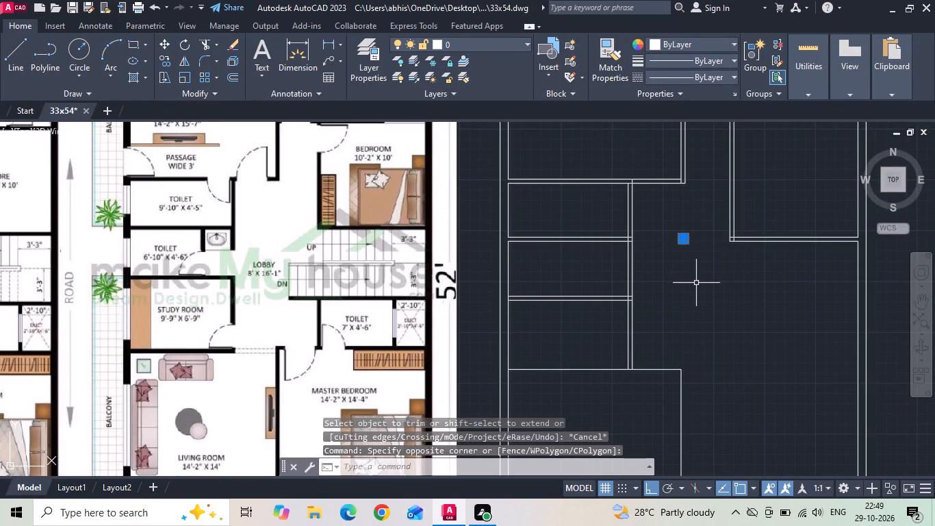
key(Delete)
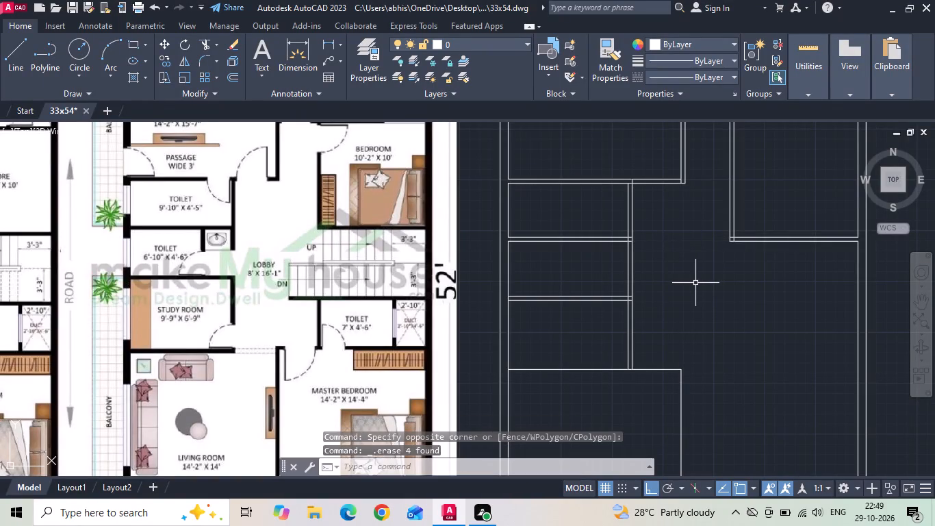
Offset the lower line of the lower toilet's bottom wall downward by 6'9" to set the study room's depth.
text(o 6'9)
key(space)
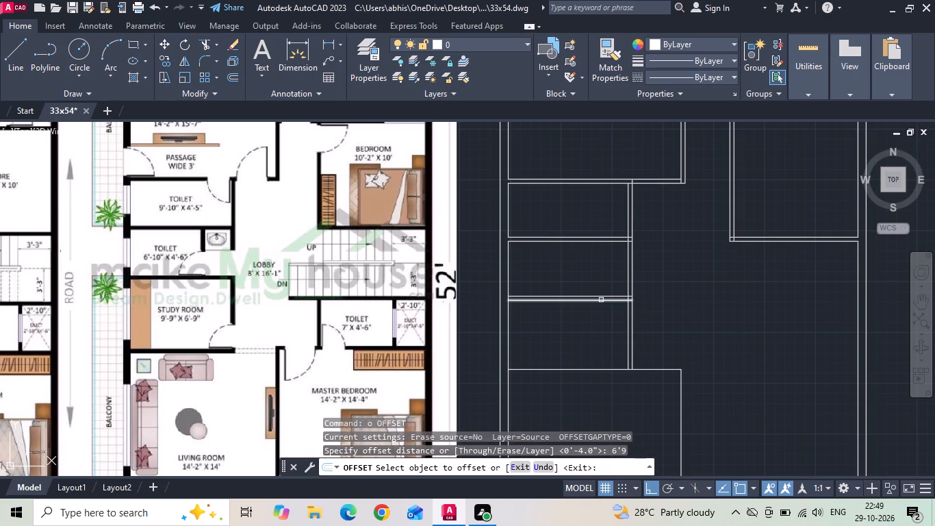
drag(601, 300, 590, 332)
middle_drag(575, 362, 576, 318)
click(573, 364)
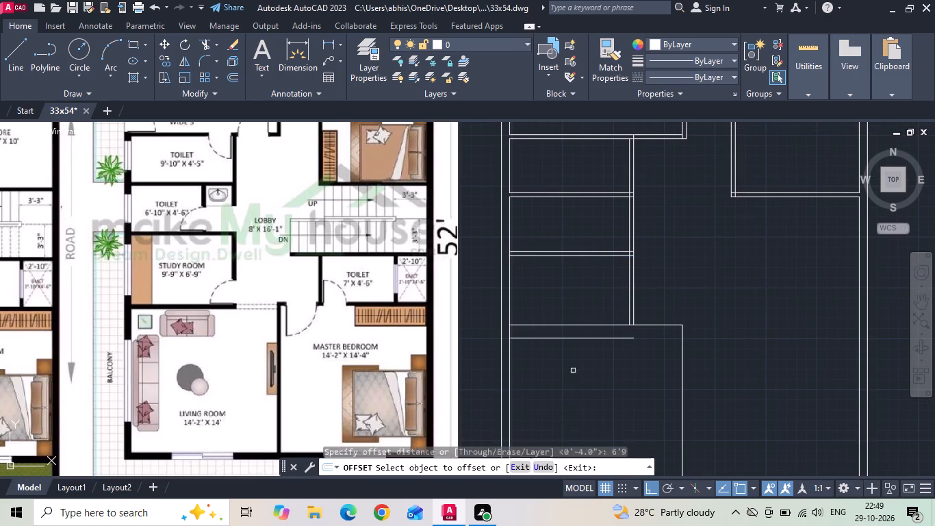
key(Escape)
key(p)
key(Escape)
Offset the study room's lower wall line downward by 4" to give the wall its thickness.
text(o 4)
key(space)
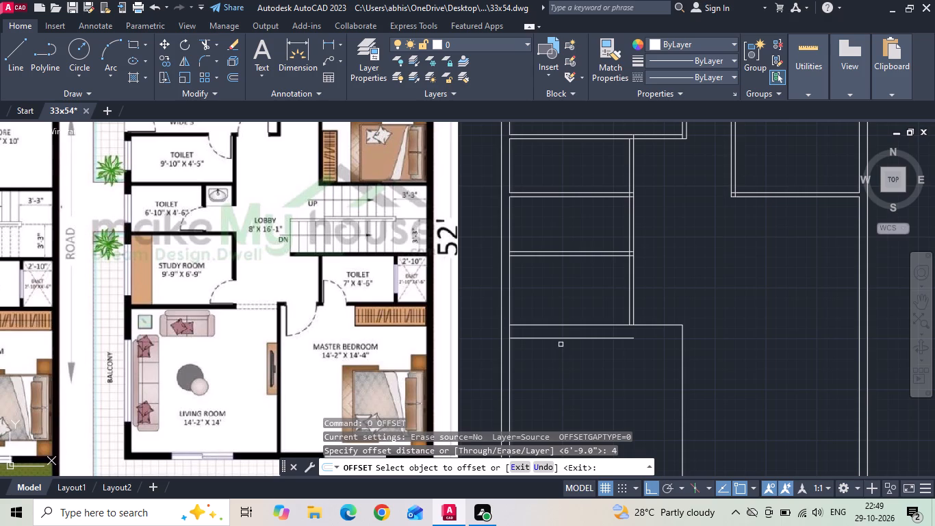
click(561, 338)
click(552, 381)
middle_drag(553, 363, 574, 254)
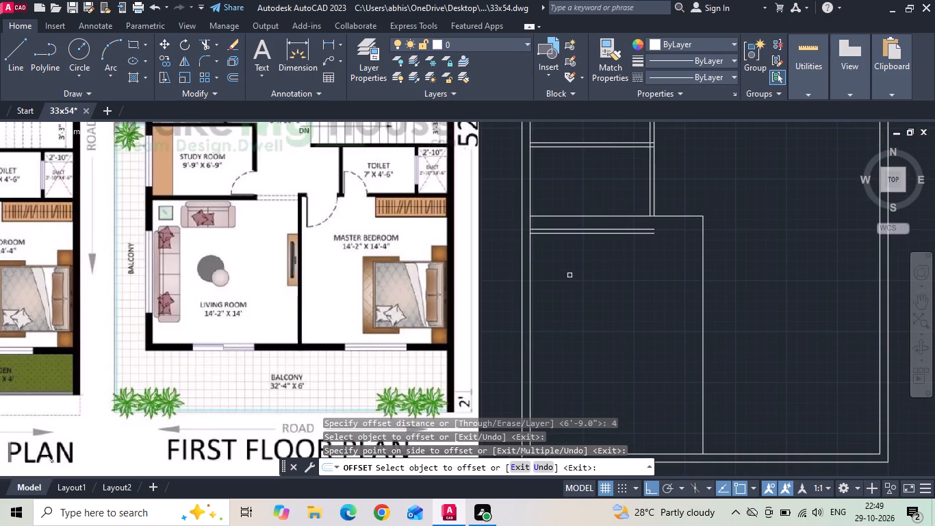
Extend both lines of the toilet partition down to the study room's lower wall.
key(Escape)
text(ex)
key(space)
drag(615, 197, 672, 201)
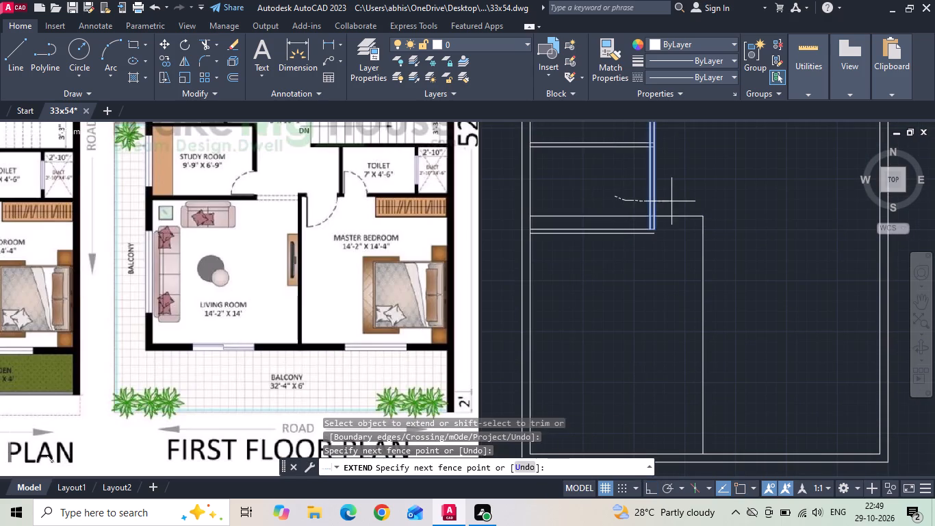
drag(672, 201, 673, 201)
key(Escape)
Erase the old horizontal and vertical living room outline lines below the study room.
drag(701, 198, 685, 250)
click(685, 251)
drag(719, 286, 693, 324)
click(667, 347)
key(Delete)
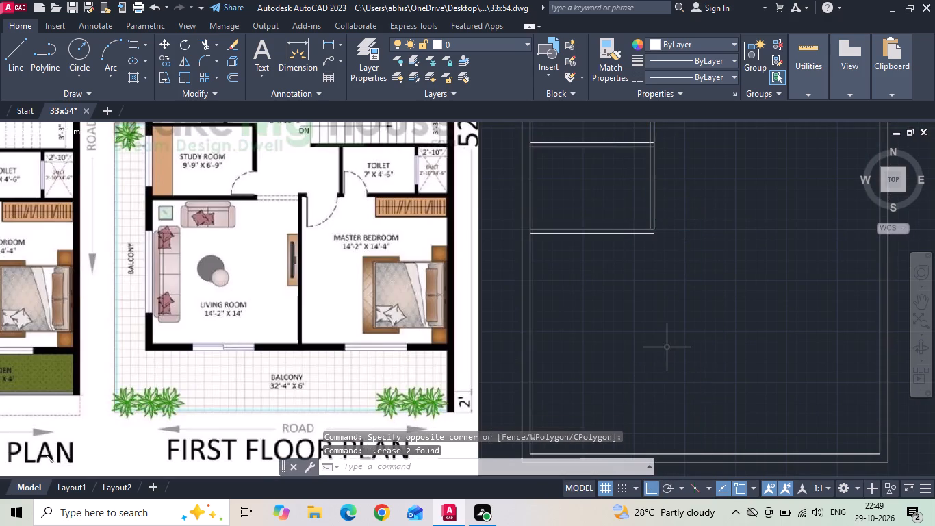
Trim the left wall's inner line between the paired lines of the study room's upper and lower walls.
scroll(654, 368, down, 1)
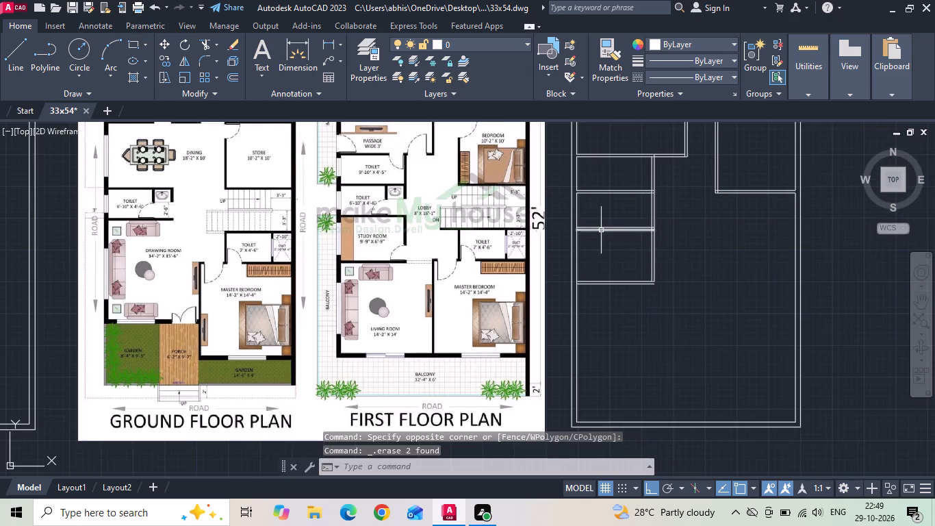
scroll(601, 229, up, 1)
key(t)
key(r)
key(space)
scroll(582, 230, up, 3)
key(space)
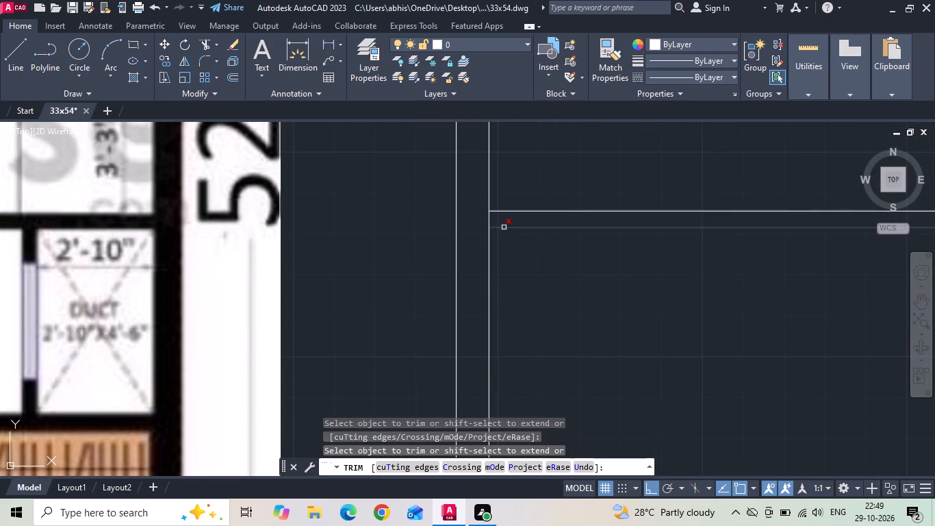
click(488, 222)
scroll(488, 221, down, 3)
scroll(485, 313, up, 2)
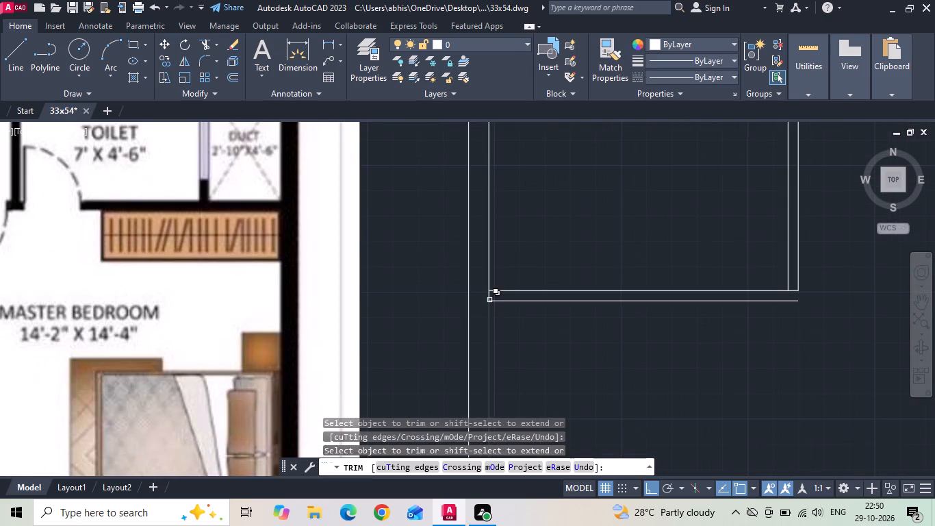
click(489, 298)
scroll(550, 253, down, 3)
key(Escape)
Offset the lower line of the study room's lower wall downward by 14' to set the living room's depth.
scroll(543, 293, up, 1)
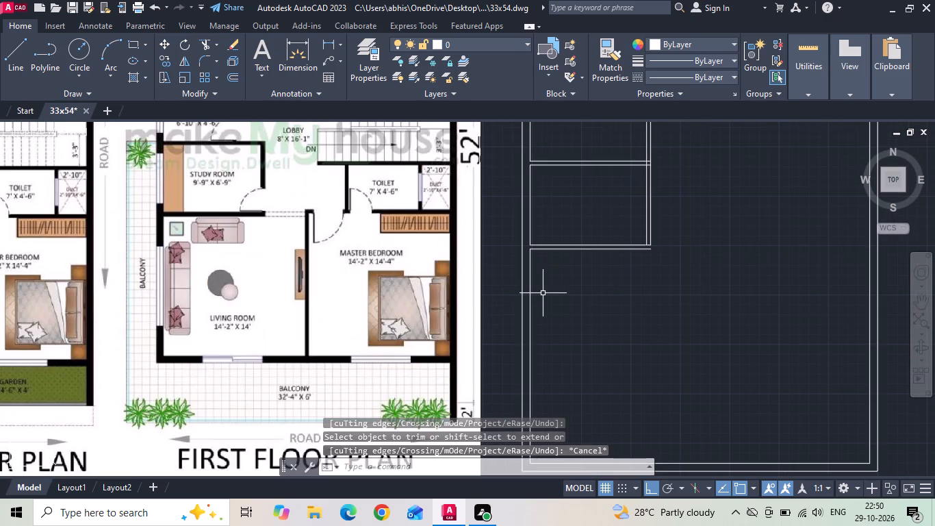
text(o)
key(space)
text(14')
key(Return)
drag(559, 247, 559, 254)
click(559, 302)
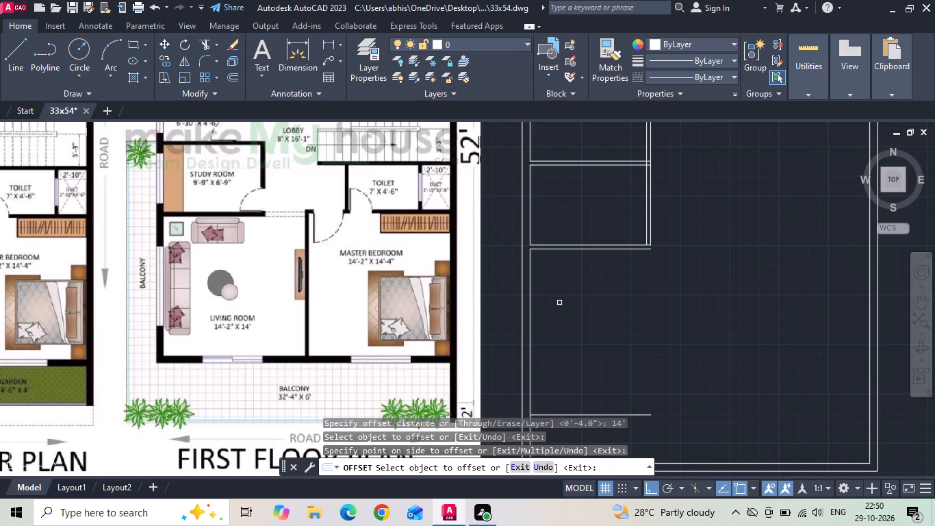
key(Escape)
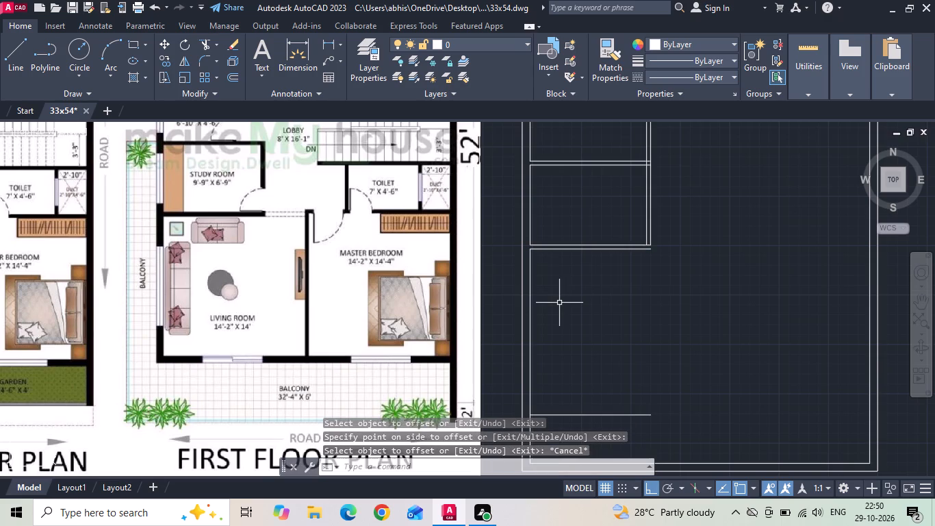
Offset the left wall's inner line rightward by 14'2" to set the living room's width.
text(o 1)
text(4'2)
key(space)
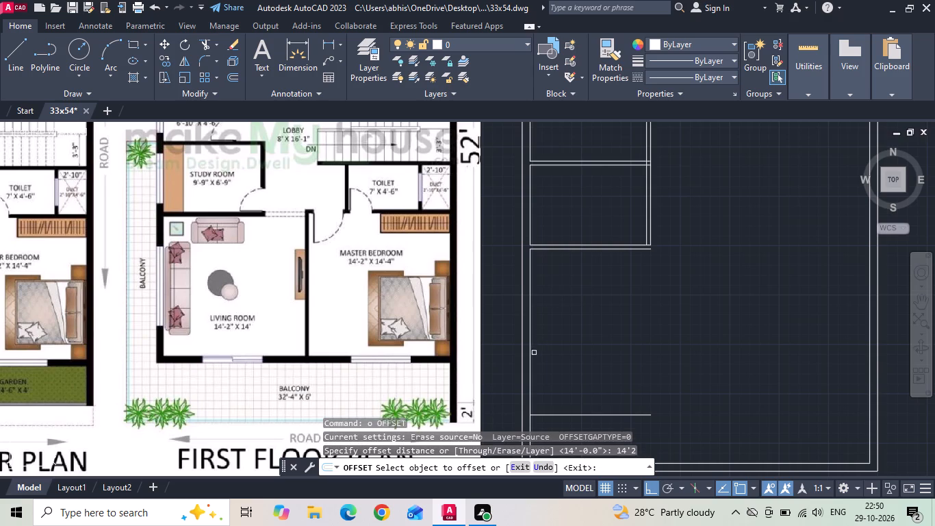
click(530, 362)
click(606, 340)
key(Escape)
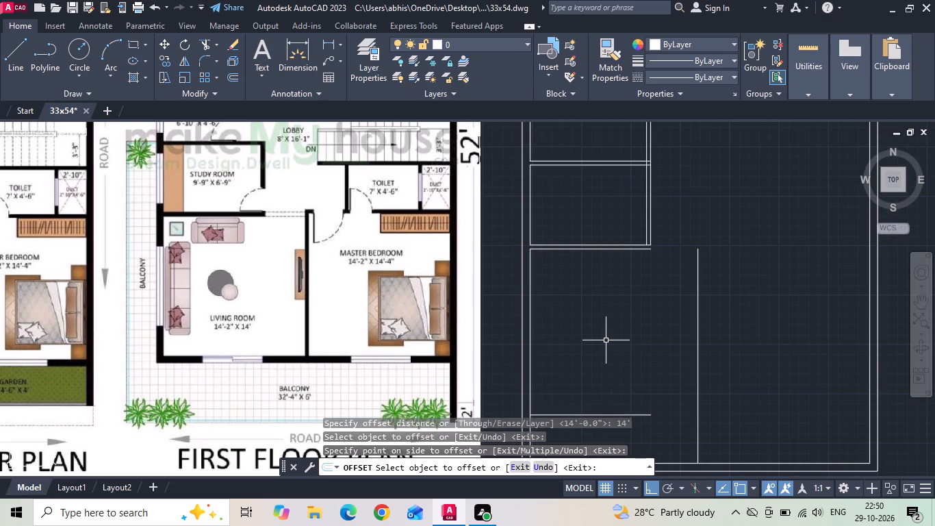
Offset the living room's lower line downward by 8" to form the front wall's thickness.
text(o)
key(space)
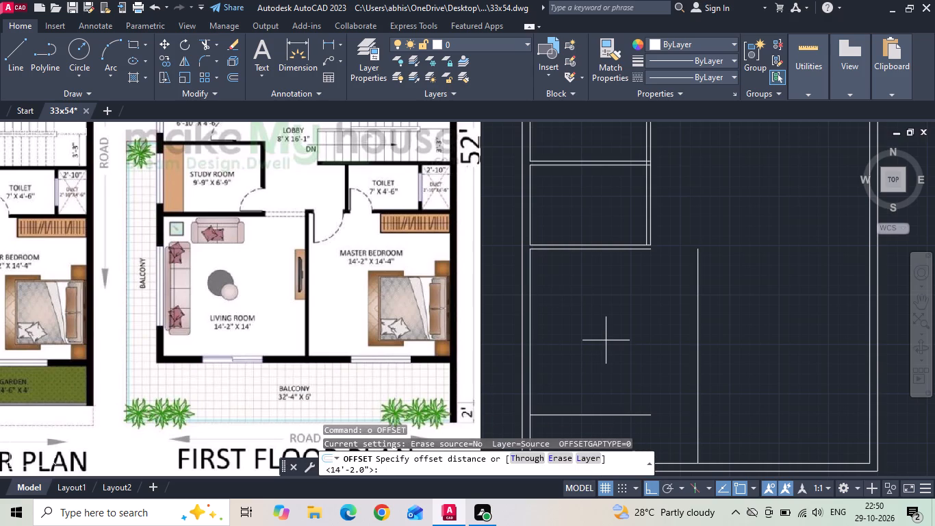
text(8)
key(space)
middle_drag(588, 364, 579, 316)
drag(565, 366, 565, 375)
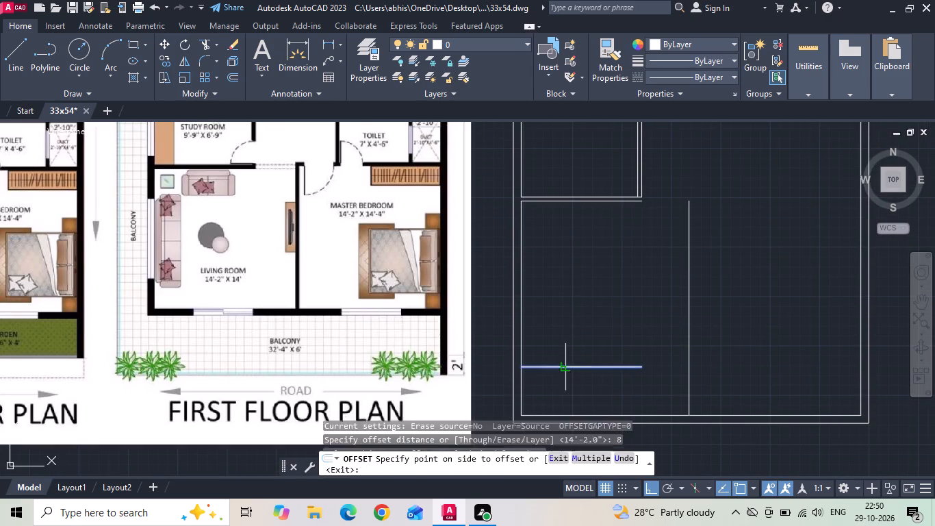
click(564, 387)
key(Escape)
Extend both front wall lines to the outer lines of the left and right exterior walls.
text(ex)
key(space)
drag(561, 386, 578, 340)
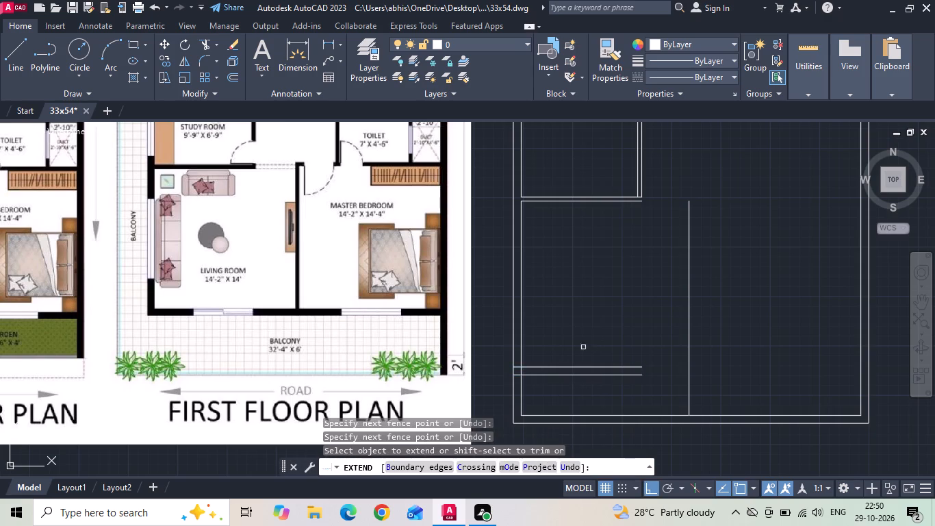
drag(626, 356, 637, 393)
drag(652, 355, 666, 390)
drag(668, 361, 671, 372)
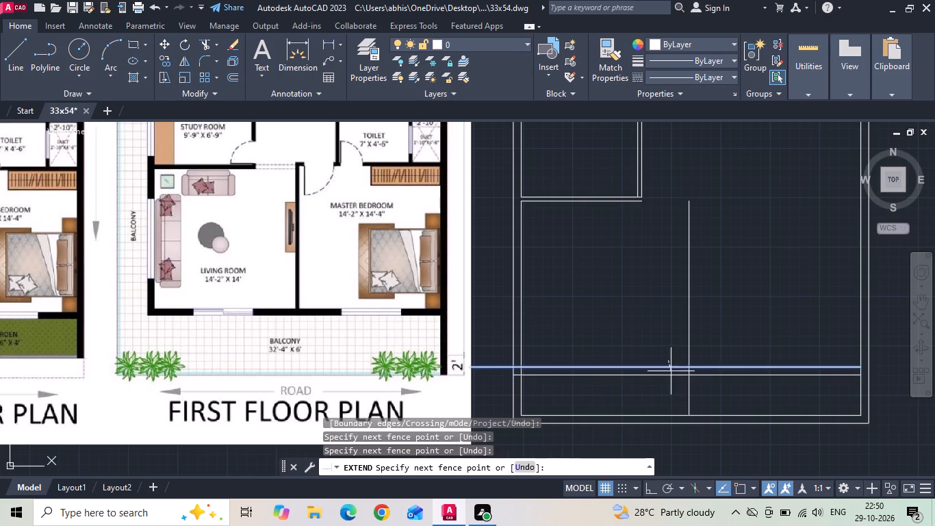
click(797, 385)
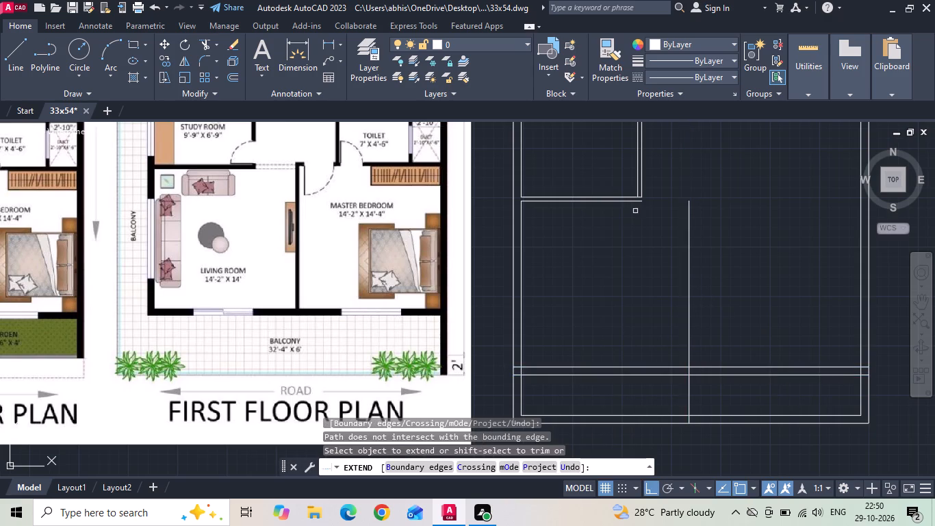
Extend both lines of the study room's lower wall rightward to the right exterior wall's inner line.
click(632, 201)
click(632, 195)
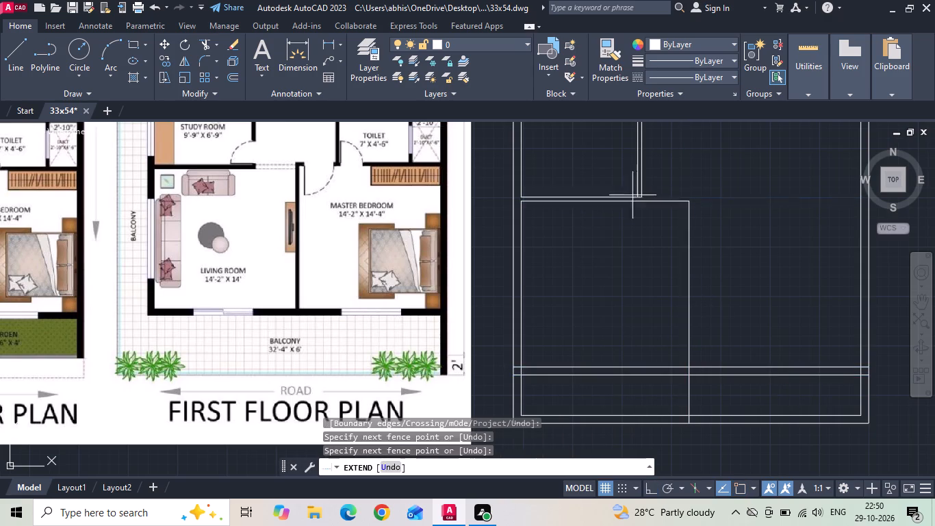
click(661, 212)
key(Escape)
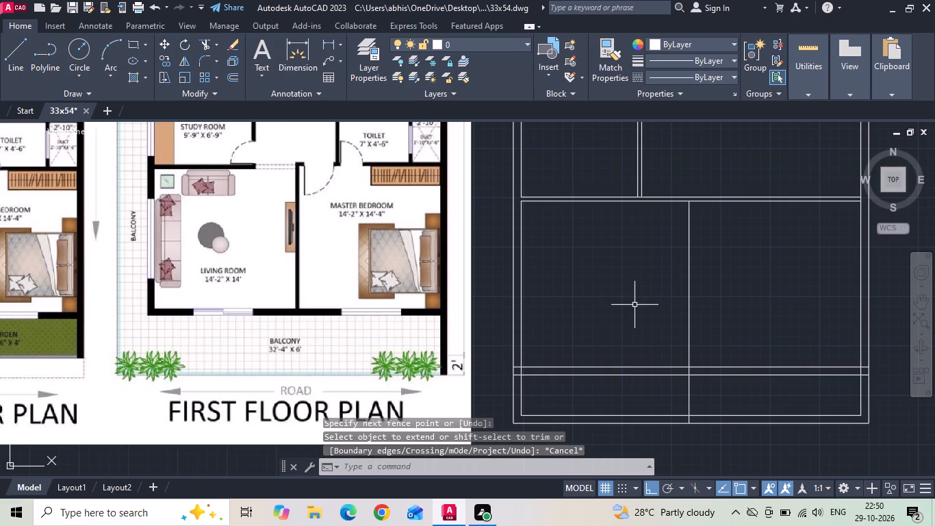
Offset the living room partition line rightward by 4" to form the wall to the master bedroom.
text(o 4)
key(space)
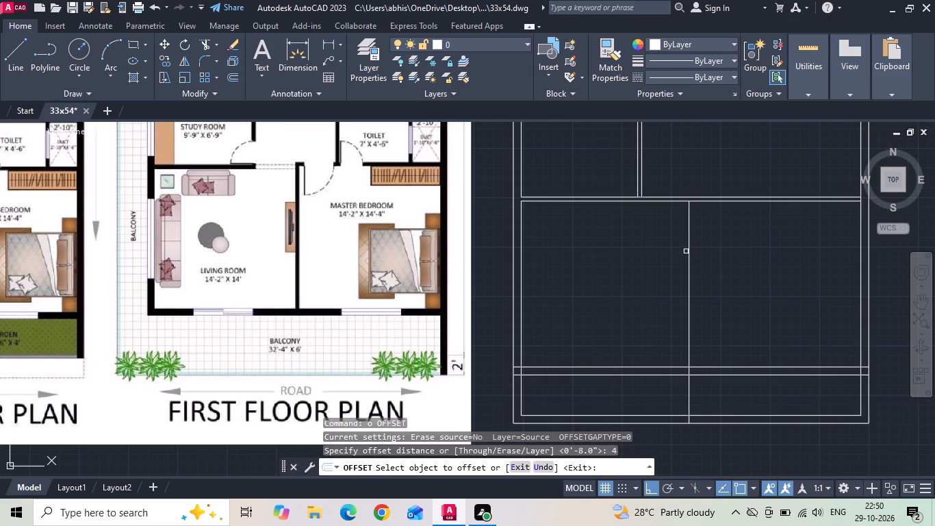
click(718, 233)
drag(691, 258, 697, 253)
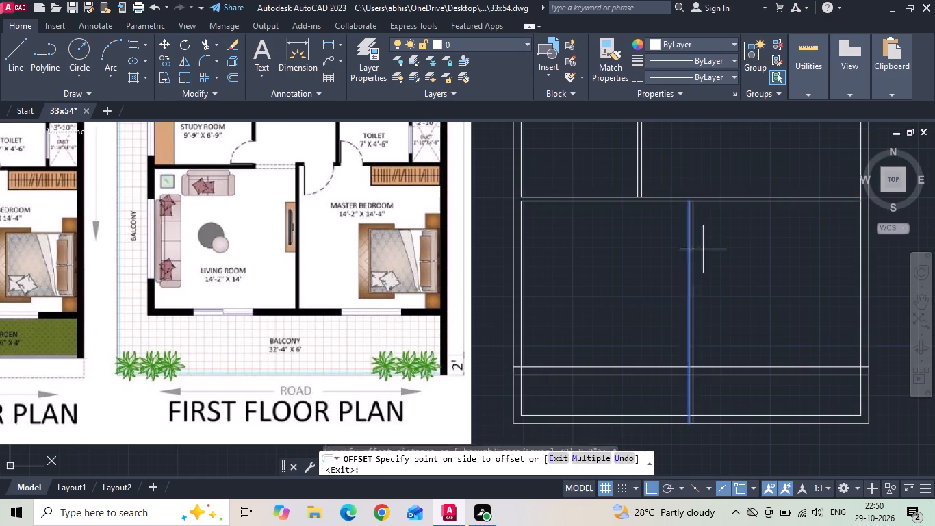
click(721, 240)
key(Escape)
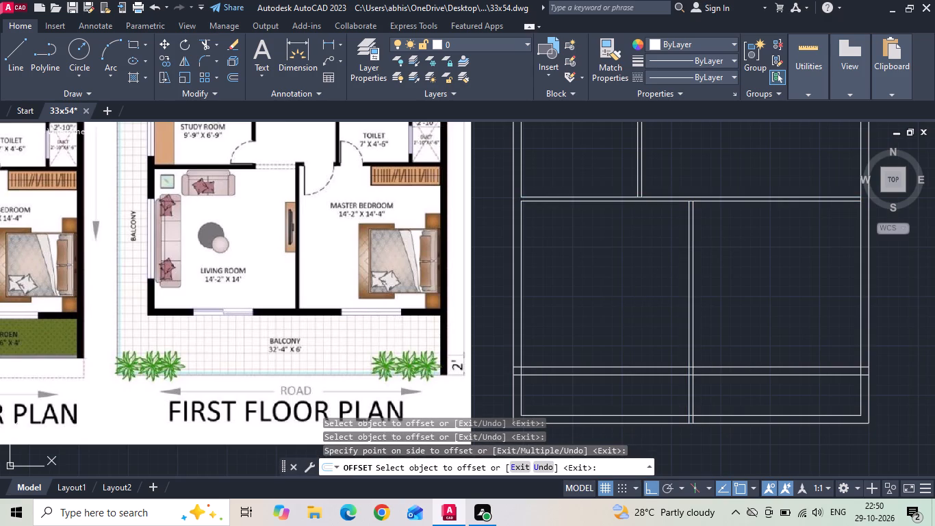
Measure the front master bedroom's width from the partition to the right wall's inner line.
click(323, 42)
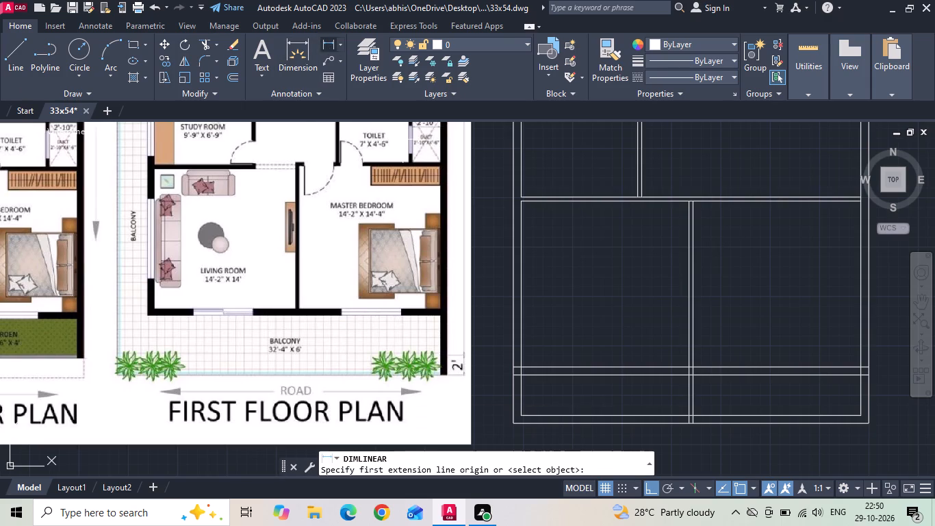
click(697, 310)
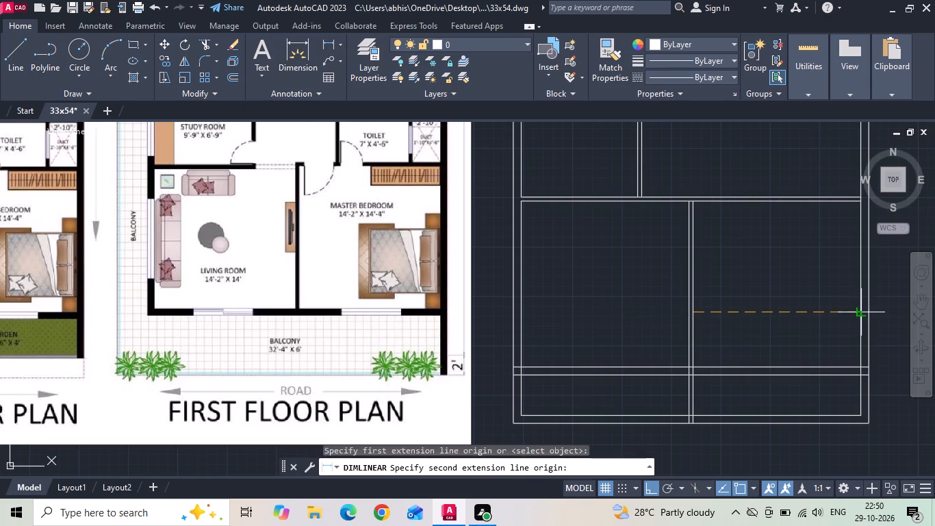
click(858, 314)
key(Escape)
middle_drag(843, 315, 837, 308)
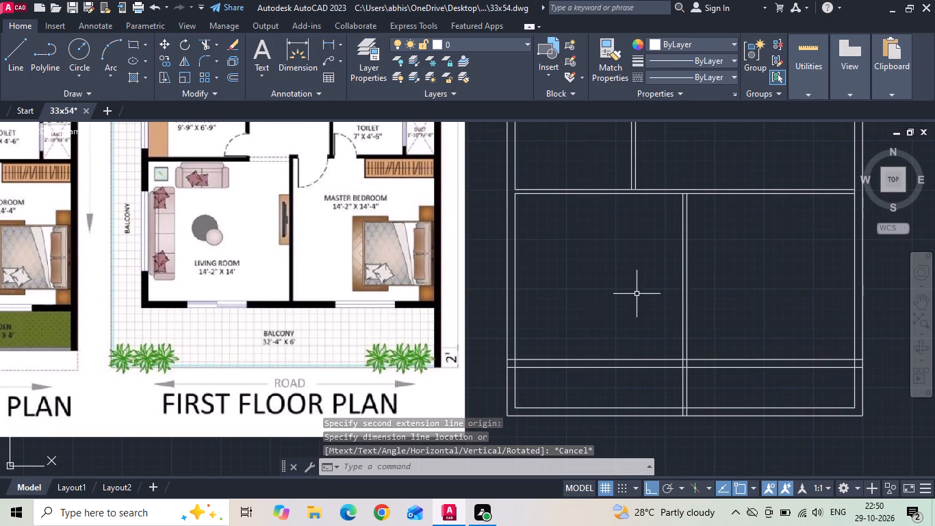
Trim the partition and left exterior wall lines below the front wall, plus the bottom boundary lines left of the partition.
text(tr)
key(space)
key(space)
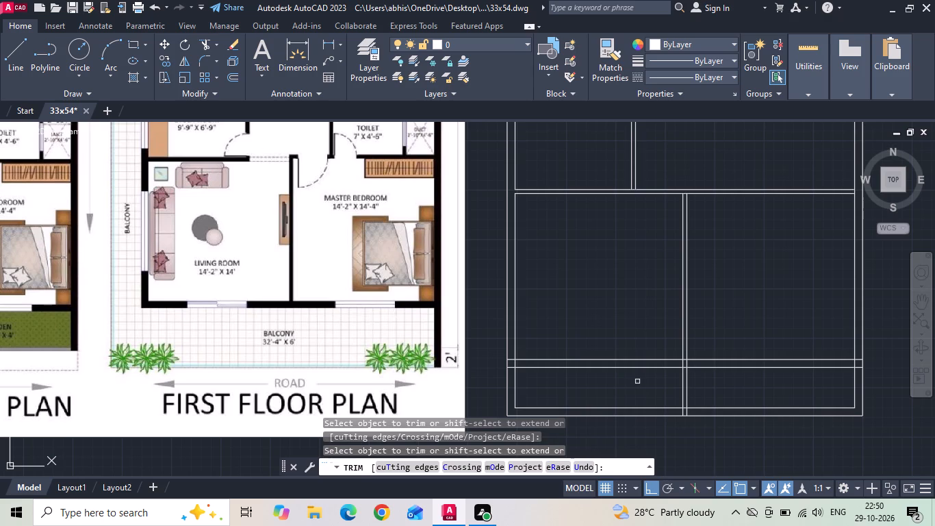
drag(672, 388, 693, 389)
middle_drag(606, 400, 605, 386)
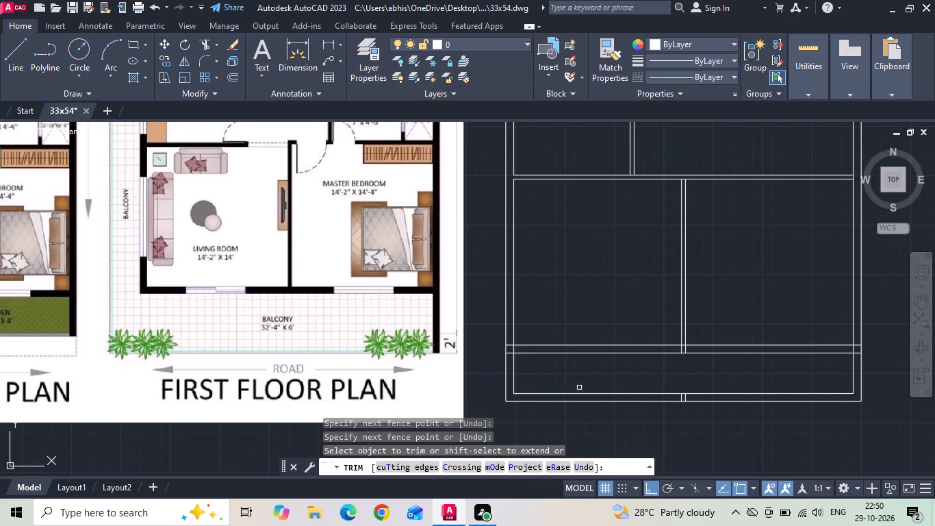
click(515, 379)
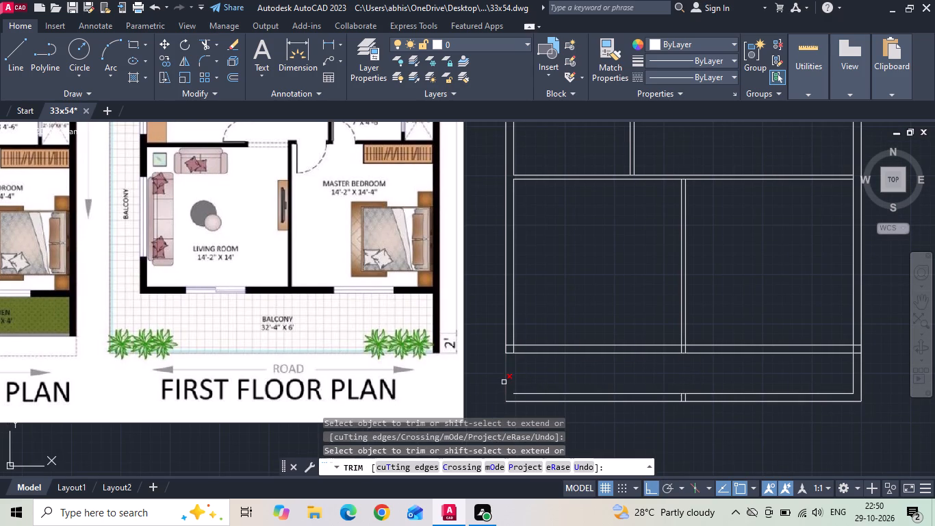
click(504, 379)
drag(524, 390, 530, 412)
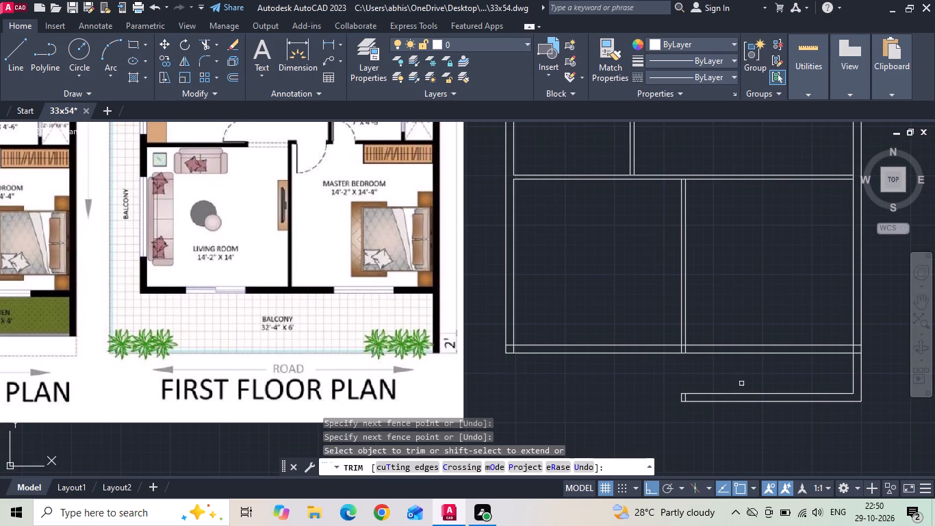
Extend the right exterior wall's inner line down to the bottom boundary's outer line.
key(Escape)
text(ex)
key(space)
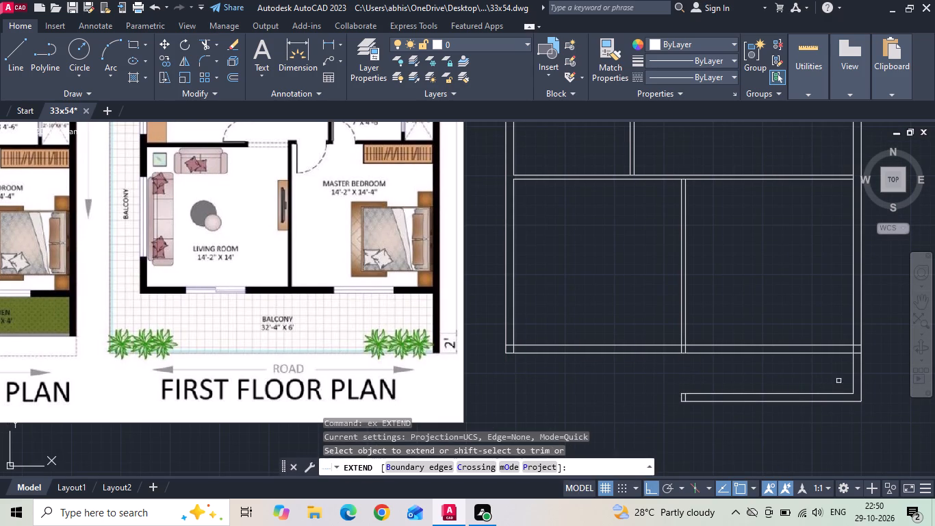
click(853, 381)
key(Escape)
Explode the outer boundary polyline, selected together with the leftover bottom wall lines.
drag(795, 375, 697, 412)
click(620, 423)
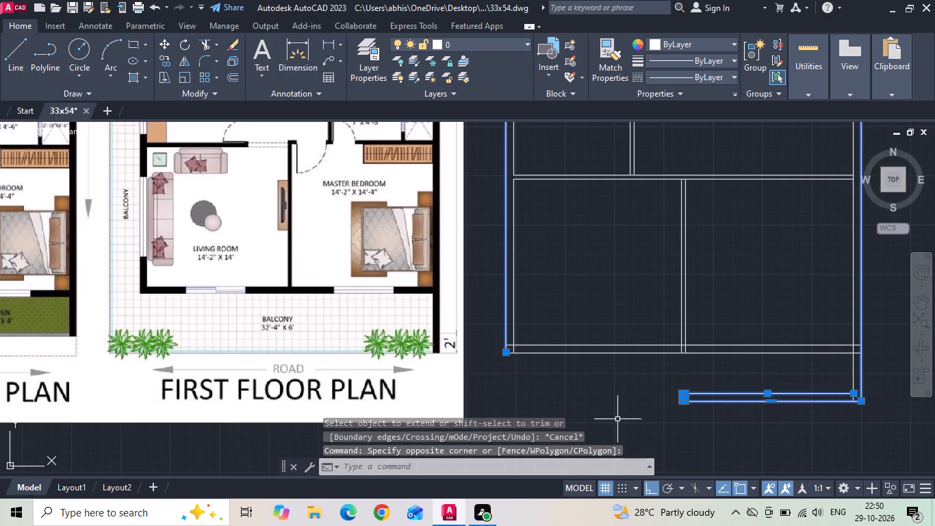
text(x)
key(space)
Delete the leftover bottom wall lines below the front master bedroom.
scroll(606, 375, down, 1)
middle_drag(765, 396, 765, 394)
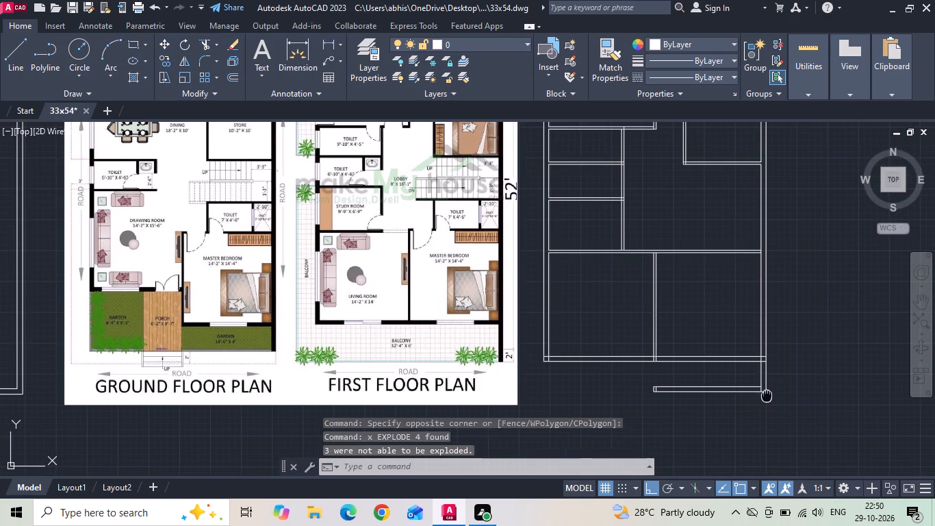
middle_drag(765, 394, 755, 388)
drag(716, 363, 665, 386)
click(603, 399)
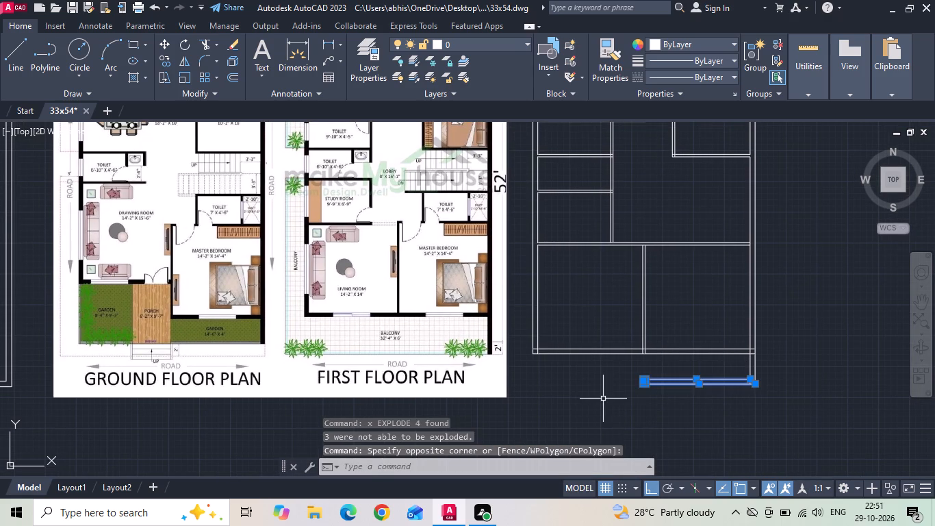
key(Delete)
Offset the first floor plan's top outer boundary line 54' downward to form the balcony's front edge.
scroll(603, 399, down, 1)
text(o)
key(space)
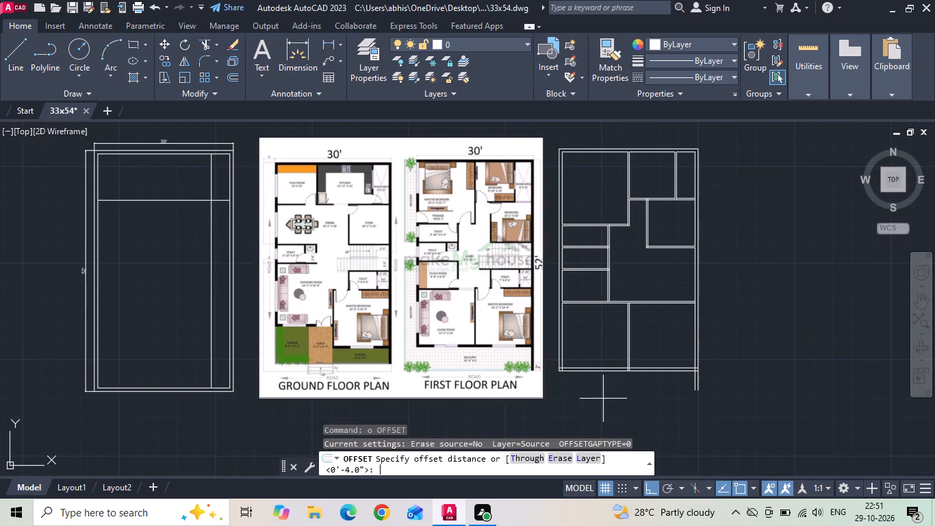
text(54')
key(Return)
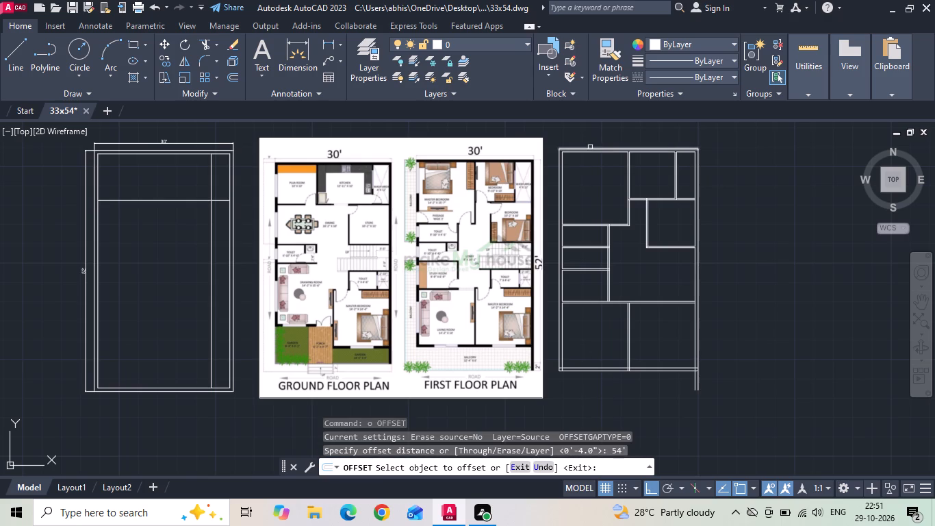
click(590, 147)
click(719, 410)
key(Escape)
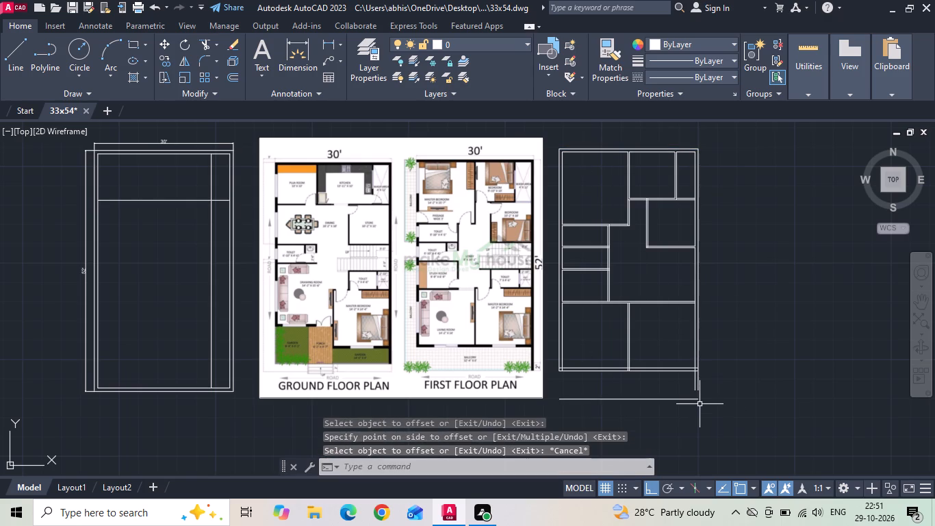
Extend both right exterior wall lines down to the new front balcony line.
text(ex)
key(space)
drag(699, 381, 691, 383)
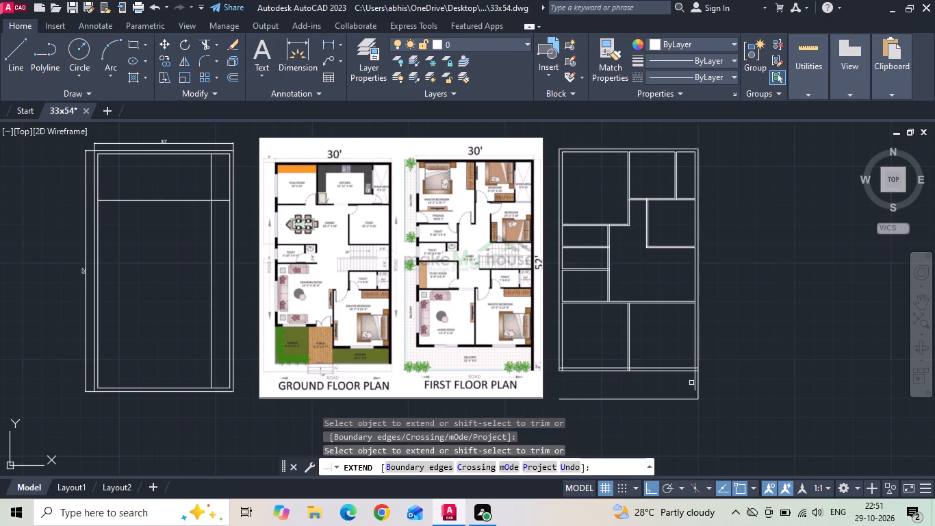
click(695, 384)
key(Escape)
Trim the overlapping lines where the front wall meets the right exterior wall, the room partition and the left exterior wall.
text(tr)
key(space)
key(space)
scroll(686, 391, up, 1)
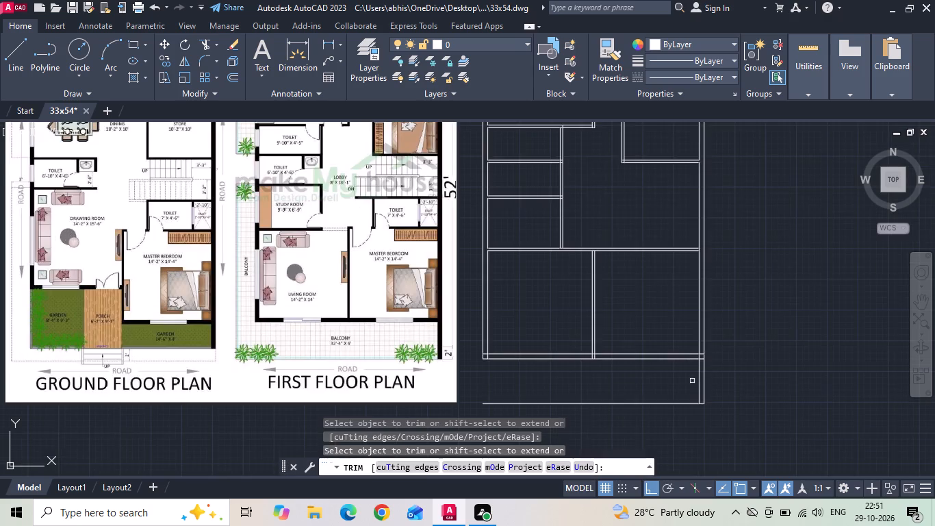
scroll(694, 371, up, 2)
drag(708, 328, 710, 334)
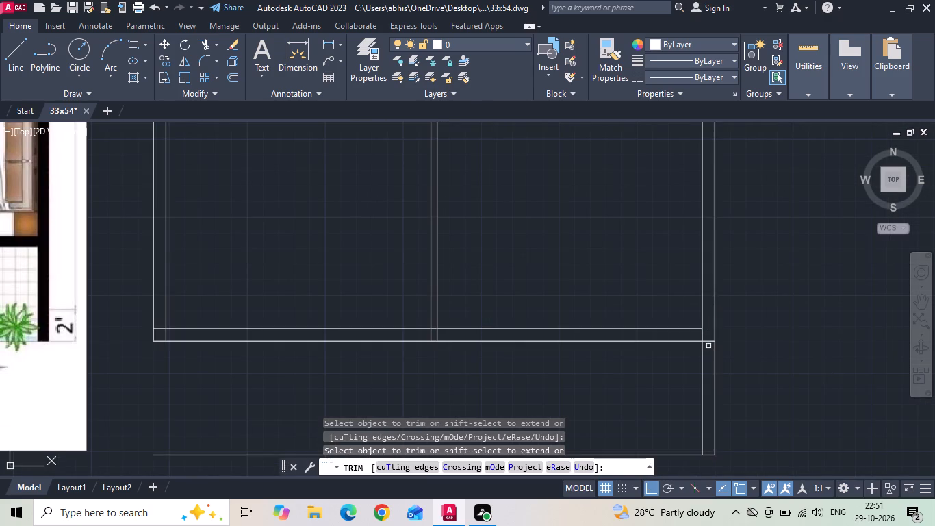
click(708, 342)
click(707, 336)
click(413, 338)
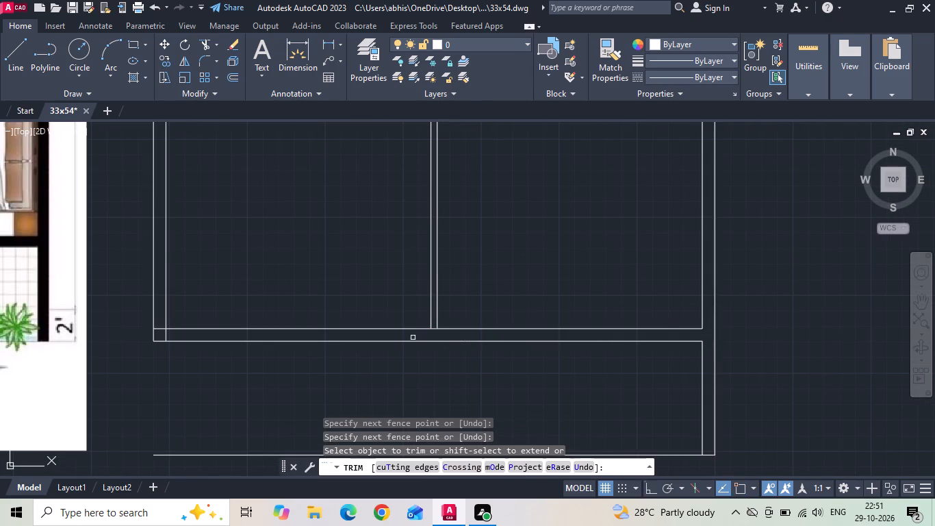
click(168, 334)
click(159, 327)
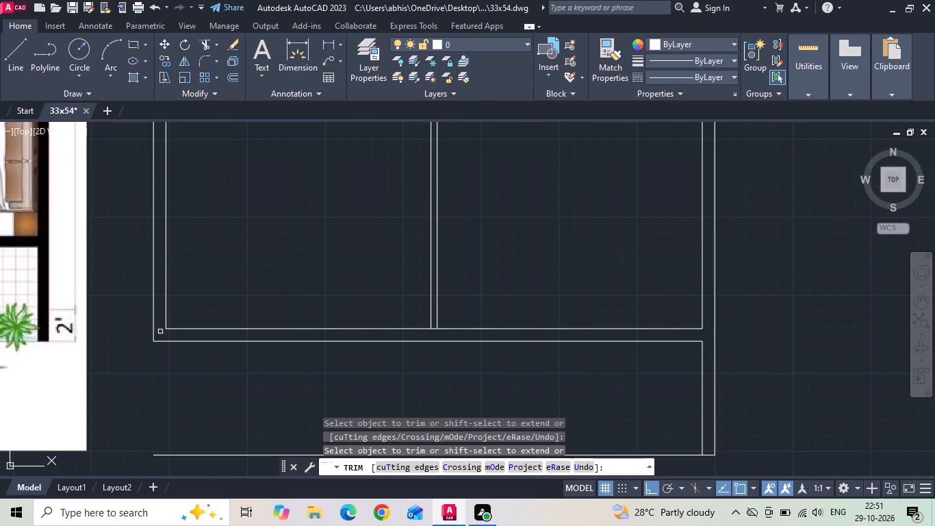
Trim the cross wall's junctions with the living room–bedroom partition and the right exterior wall above the front master bedroom.
scroll(255, 373, down, 1)
scroll(352, 173, up, 2)
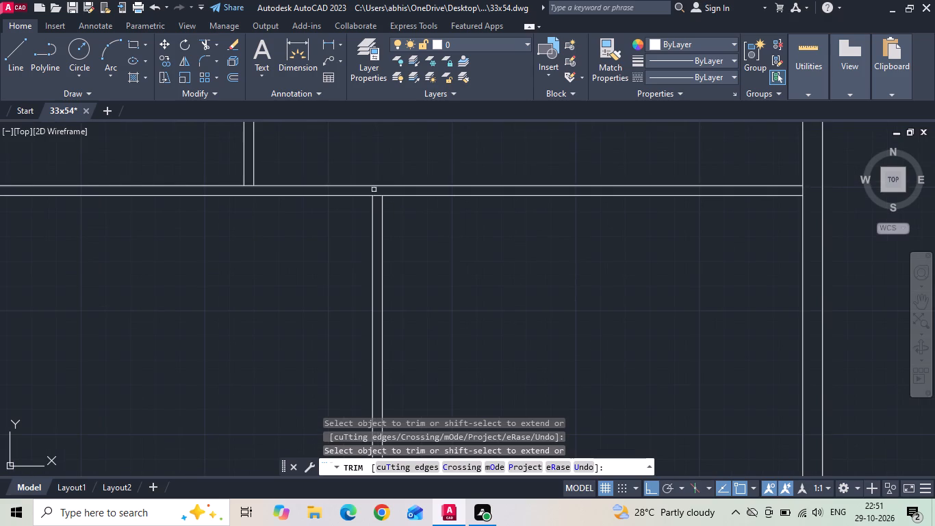
click(377, 195)
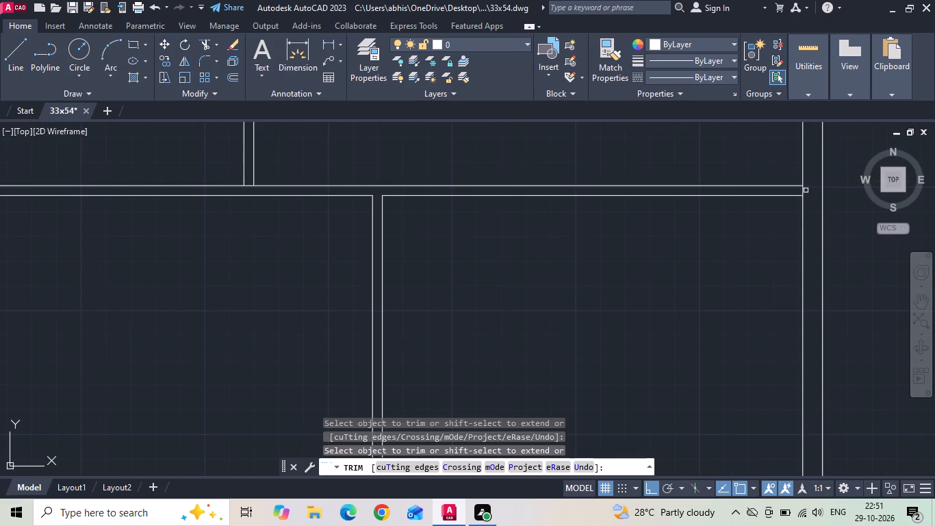
click(802, 190)
scroll(761, 266, down, 2)
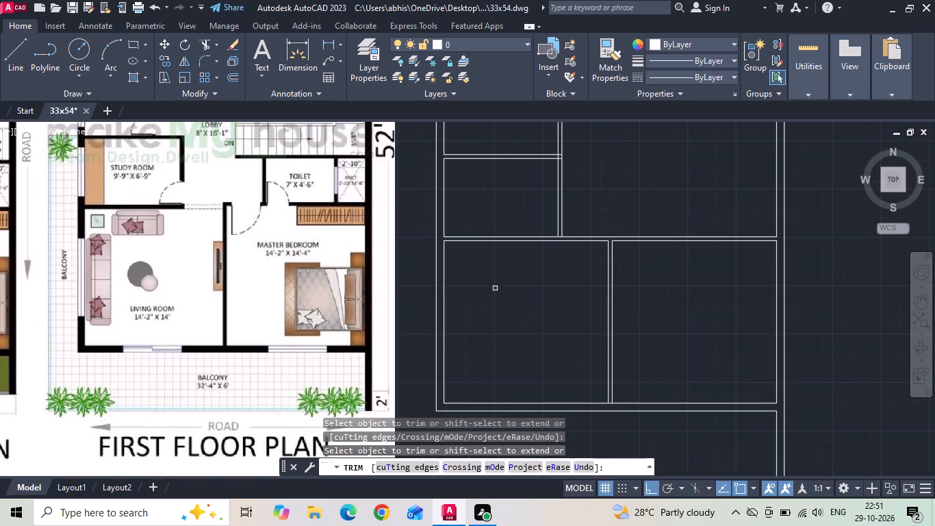
Trim the junction where the wall between the small toilet and study room meets the lobby-side wall.
middle_drag(497, 286, 508, 313)
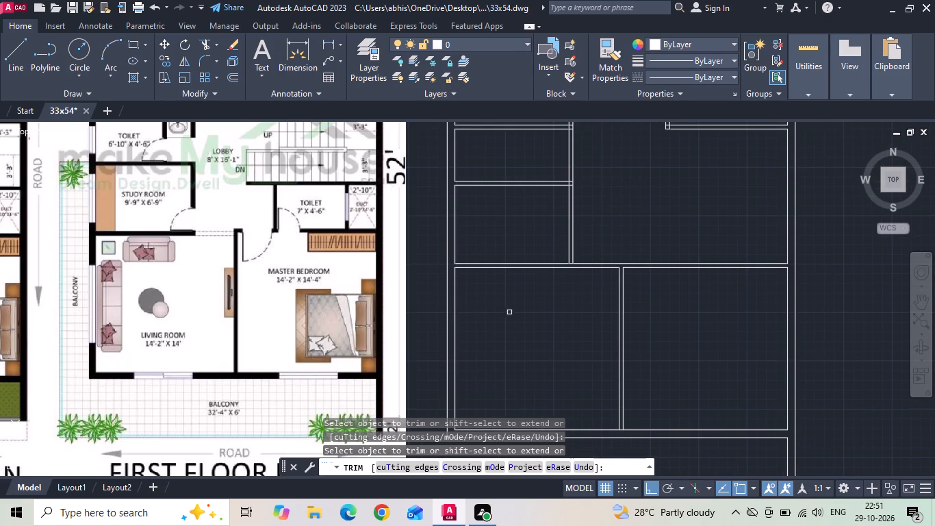
scroll(574, 159, up, 3)
scroll(557, 214, up, 1)
drag(555, 240, 556, 318)
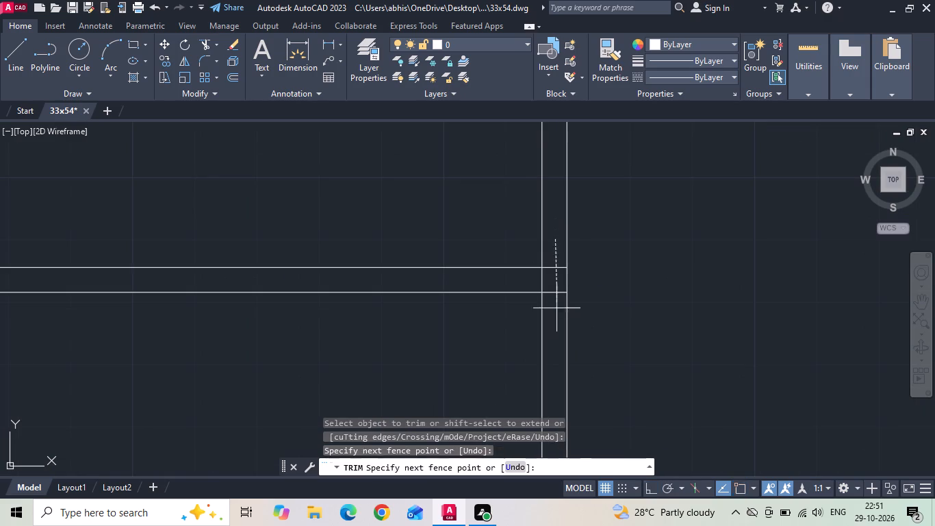
drag(556, 318, 556, 323)
click(539, 280)
click(559, 284)
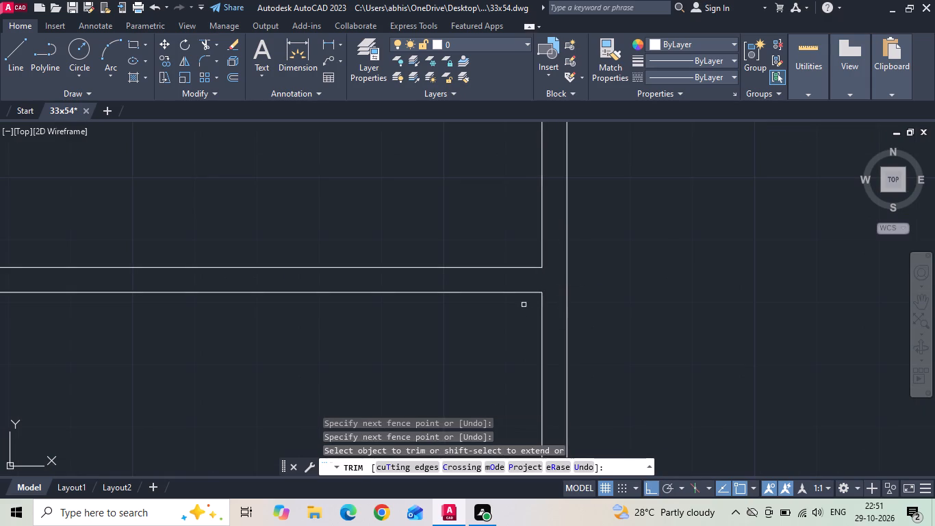
scroll(520, 316, down, 3)
scroll(528, 229, up, 2)
scroll(550, 245, down, 3)
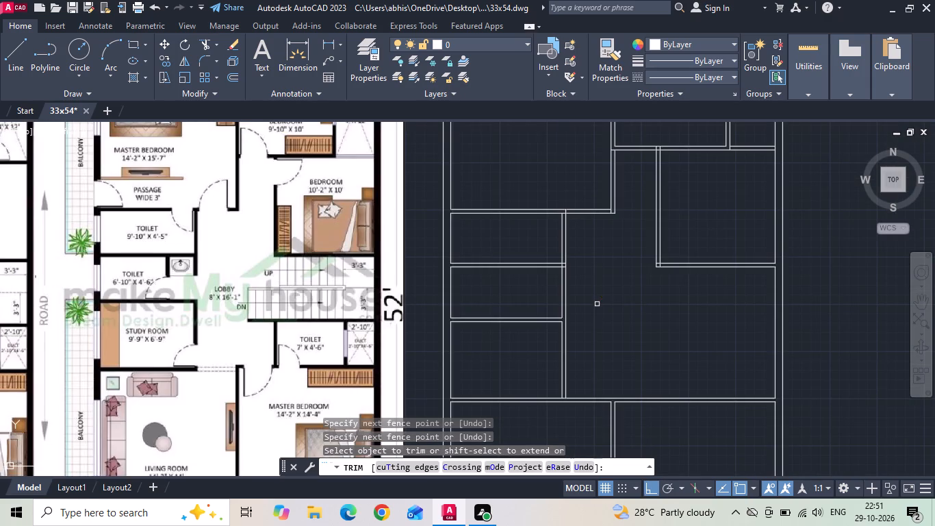
key(Escape)
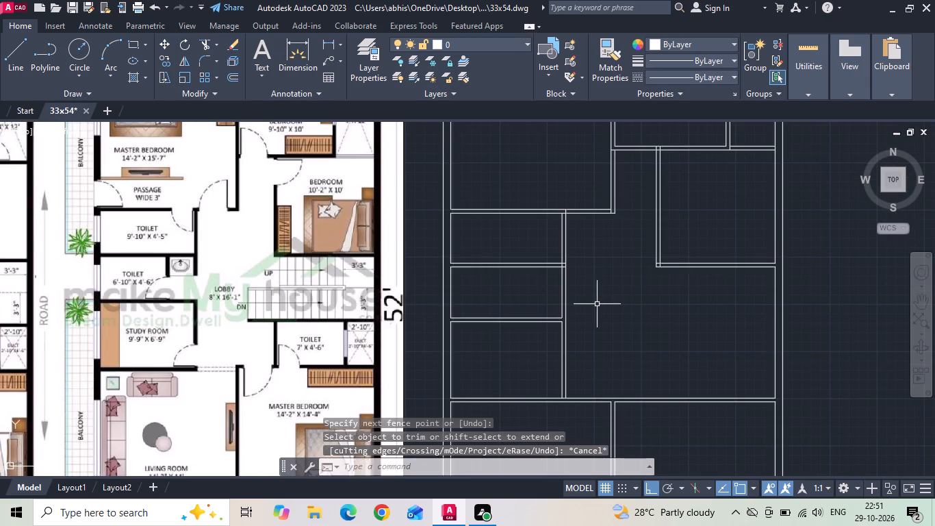
Offset the small toilet's left inner wall line 6'10" inward, and offset that line 4" further to form the basin partition.
text(o 6')
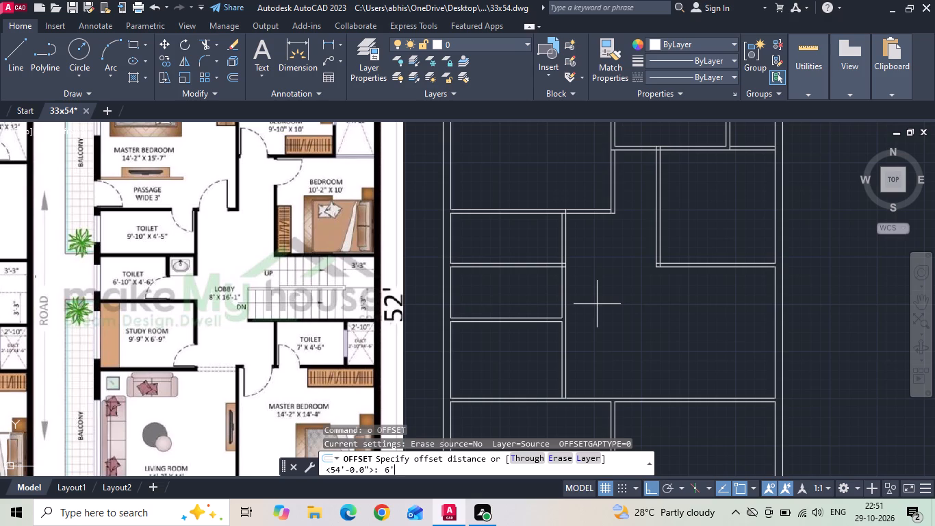
text(10)
key(space)
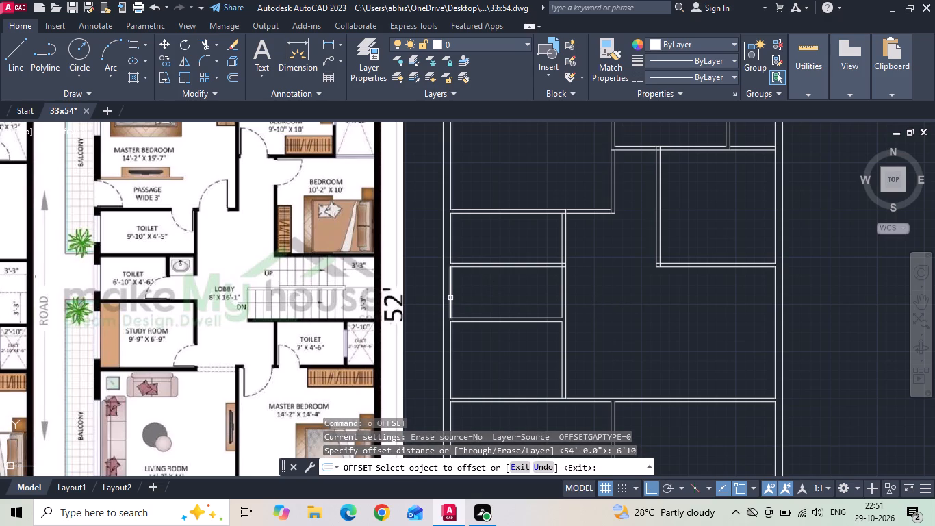
click(450, 298)
click(515, 295)
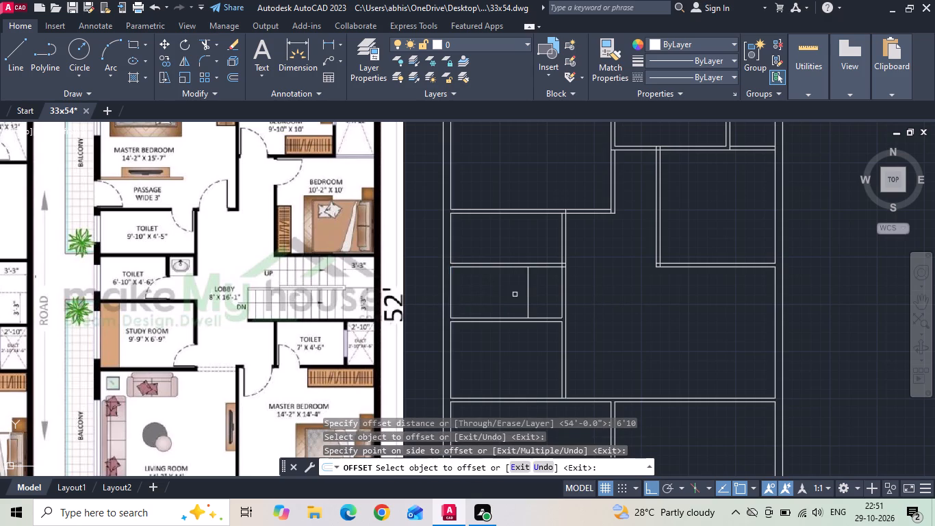
key(Escape)
text(o 4)
key(space)
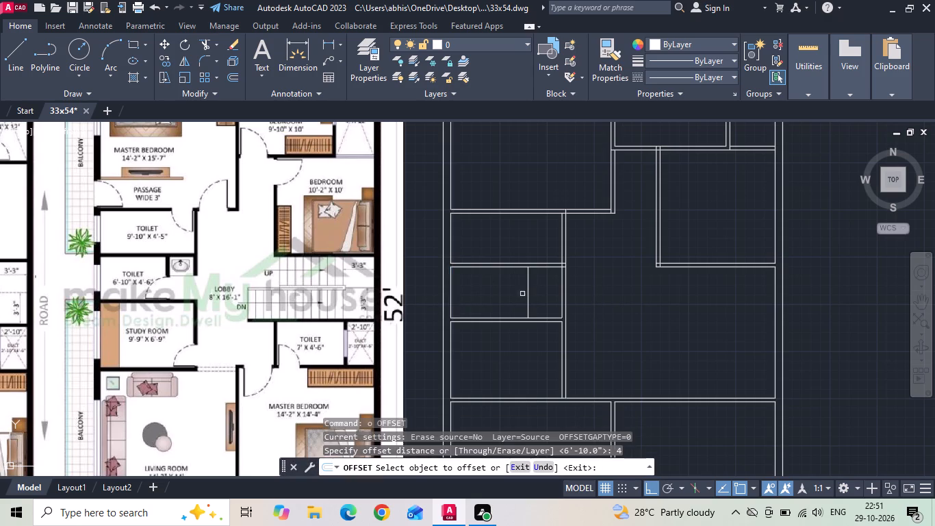
click(530, 294)
click(541, 293)
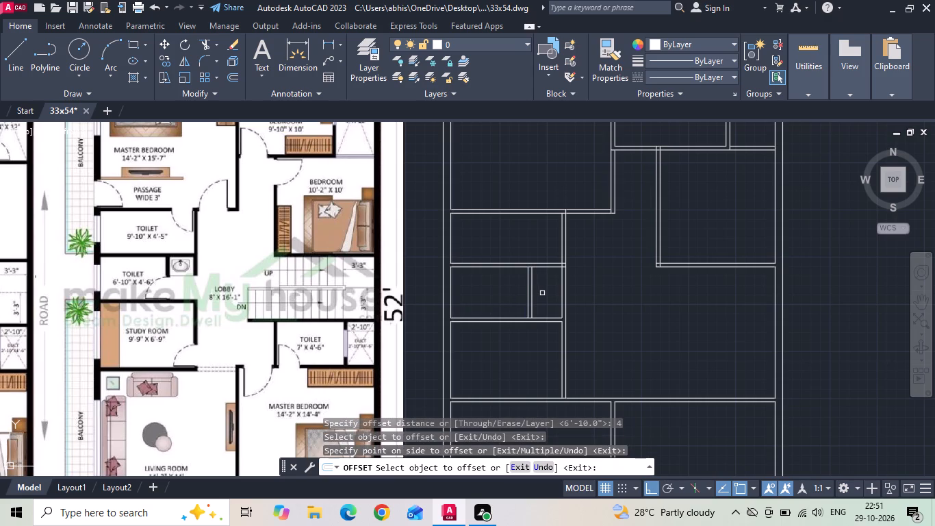
key(Escape)
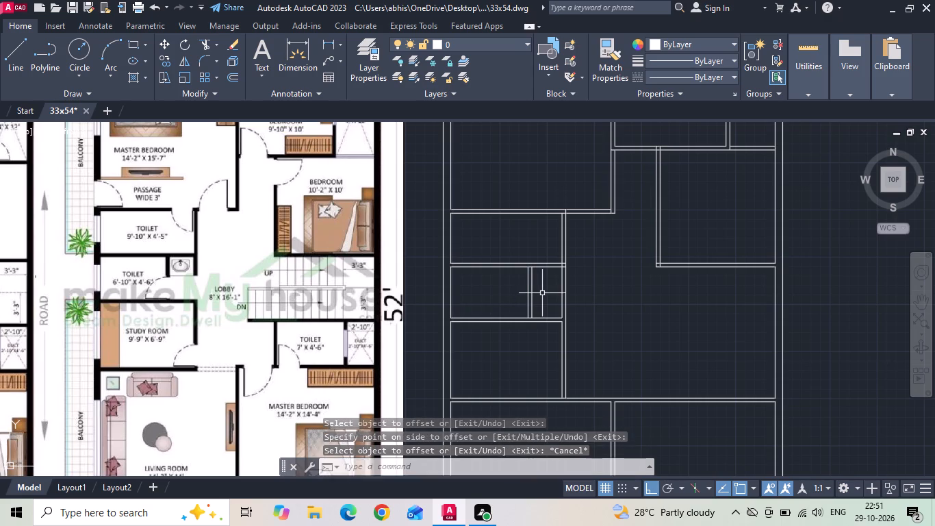
Trim the small toilet's upper wall line at the basin partition and clean up that wall's junction with the lobby-side wall.
text(tr)
key(space)
key(space)
scroll(542, 293, up, 2)
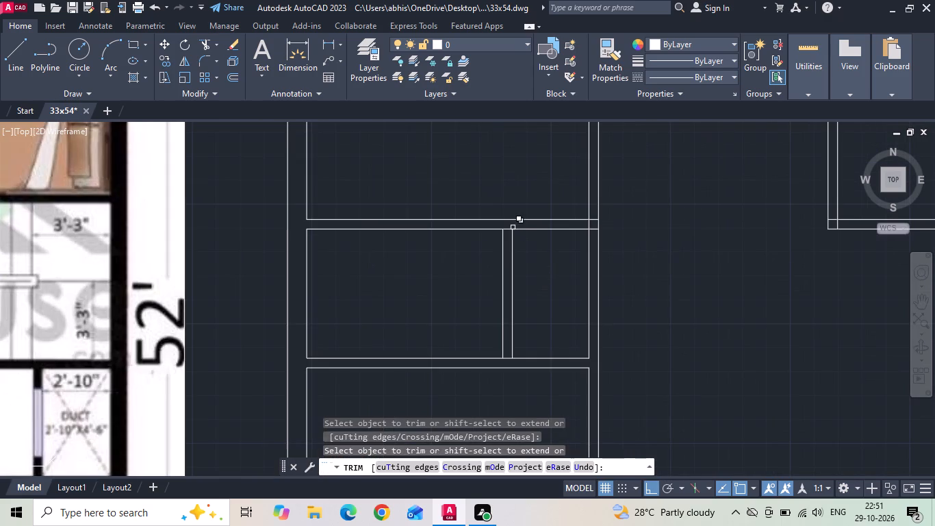
click(509, 227)
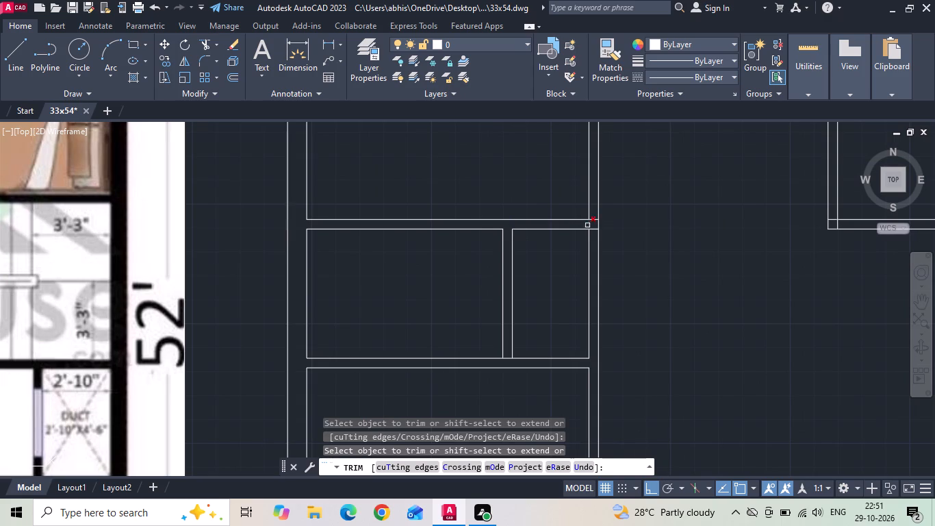
click(587, 225)
click(591, 219)
click(593, 229)
key(Escape)
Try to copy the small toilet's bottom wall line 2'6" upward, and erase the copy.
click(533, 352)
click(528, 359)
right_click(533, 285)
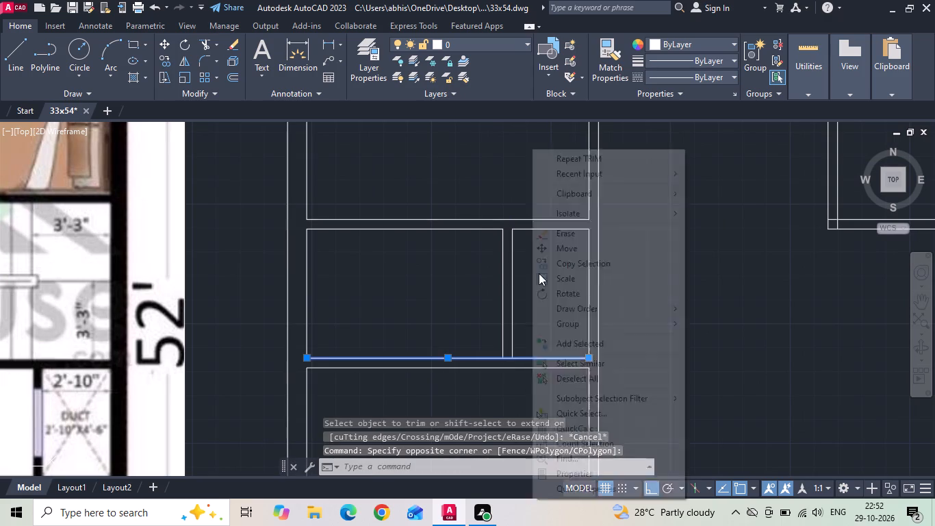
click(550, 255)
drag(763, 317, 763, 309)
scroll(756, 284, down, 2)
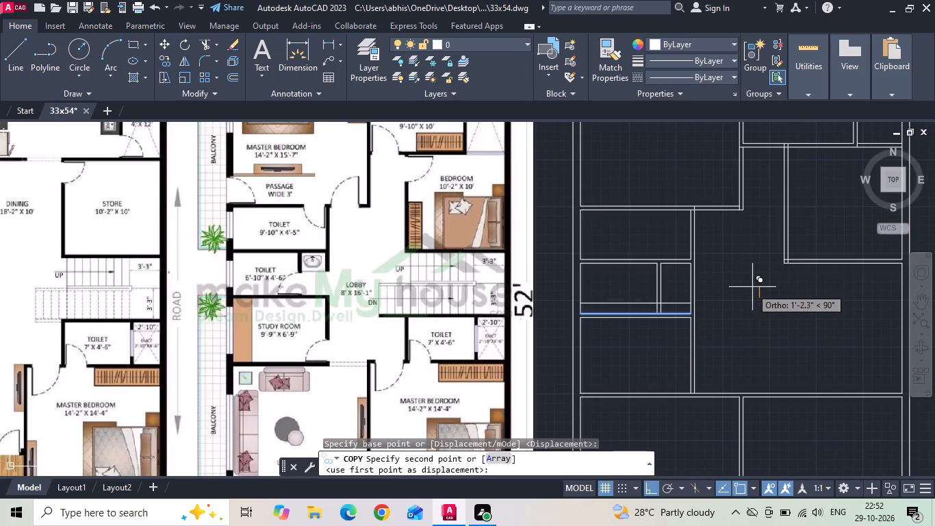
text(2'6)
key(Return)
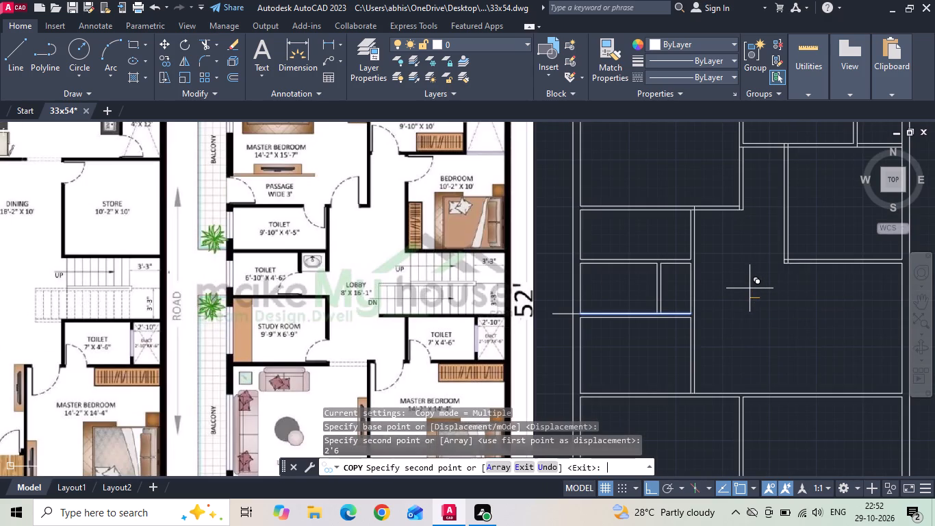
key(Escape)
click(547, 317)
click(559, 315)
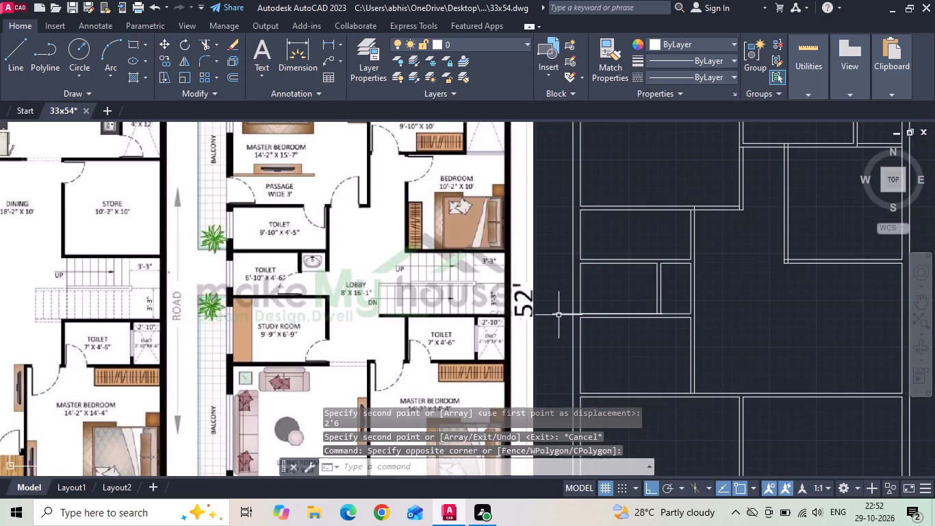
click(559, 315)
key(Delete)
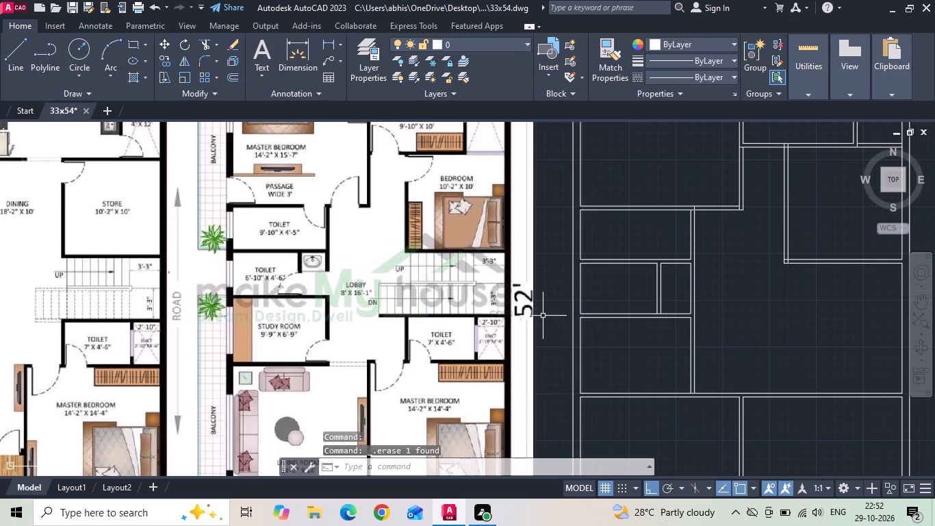
Offset the small toilet's bottom wall line 2'6" upward.
text(o 2'6)
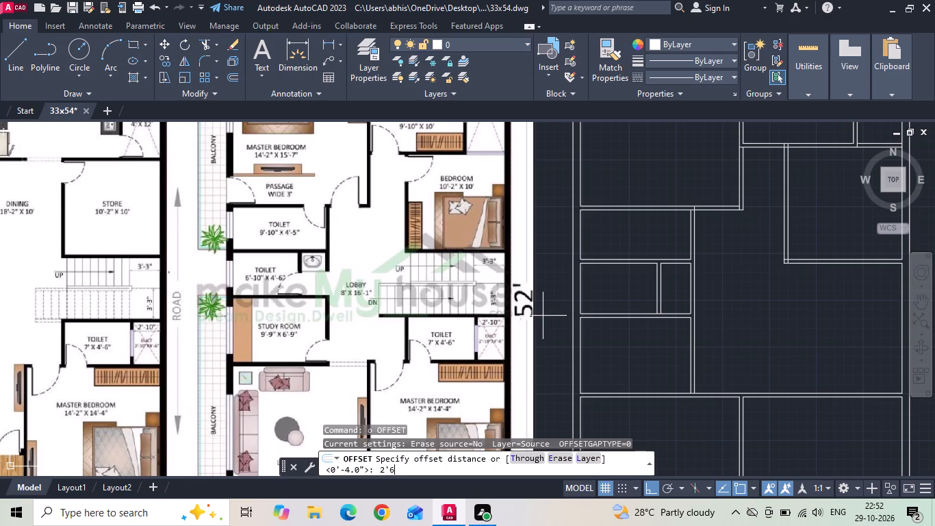
key(Return)
scroll(525, 296, down, 1)
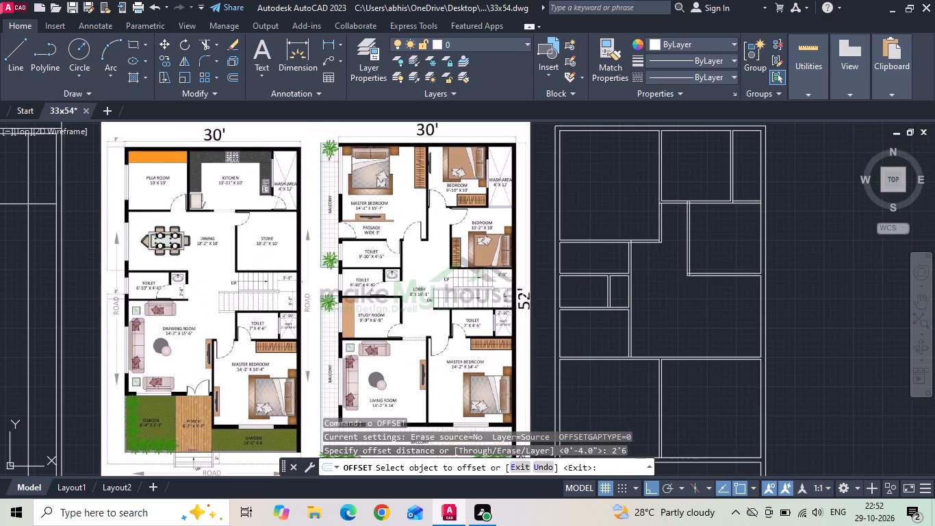
click(589, 305)
click(590, 279)
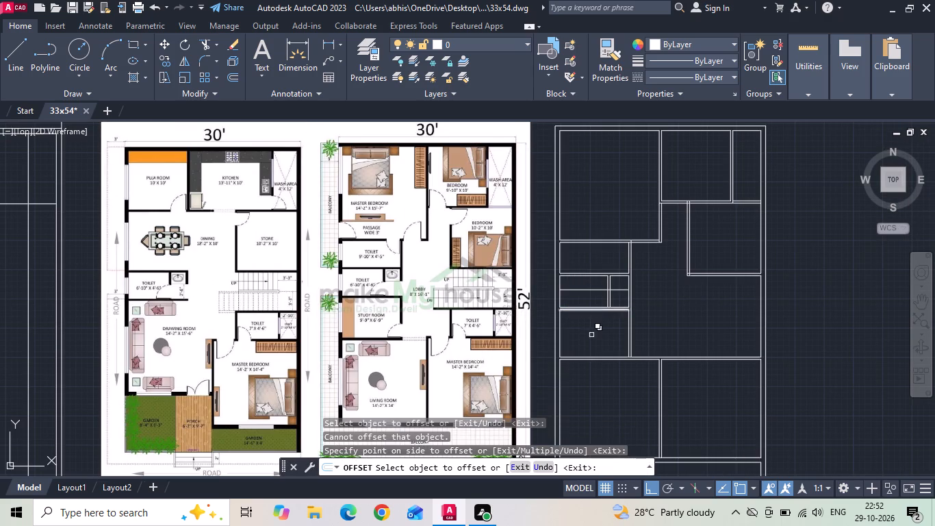
Offset the study room's bottom wall line 2'6" upward and the upper toilet's right inner wall line 2'6" inward.
click(593, 355)
scroll(635, 374, up, 1)
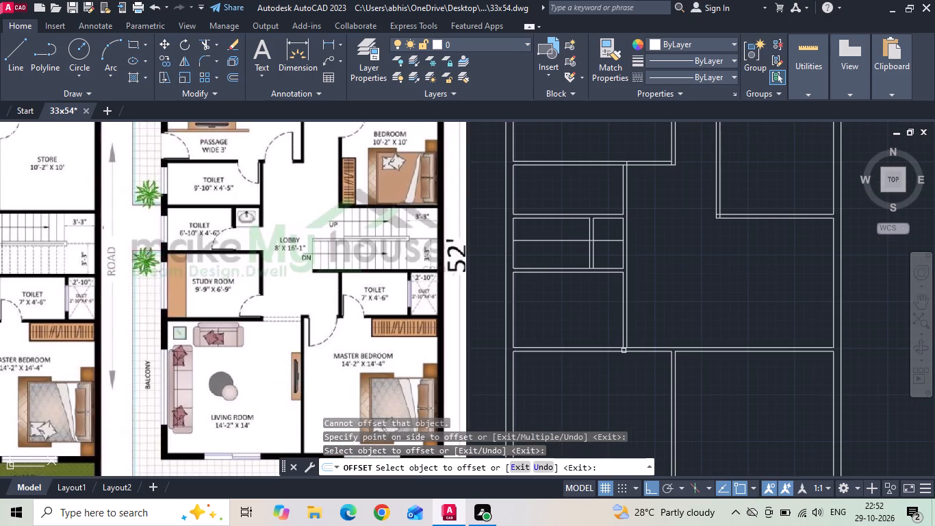
click(616, 348)
click(604, 301)
middle_drag(603, 305, 606, 352)
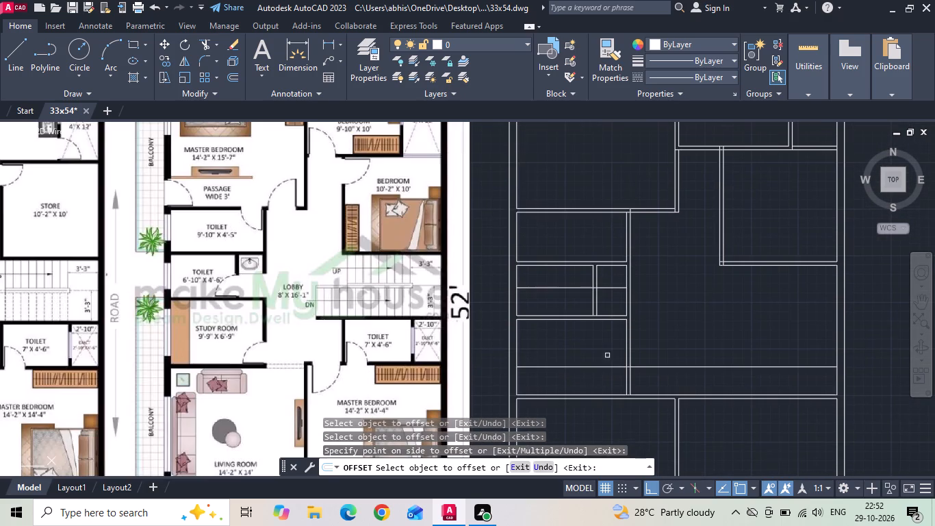
click(624, 229)
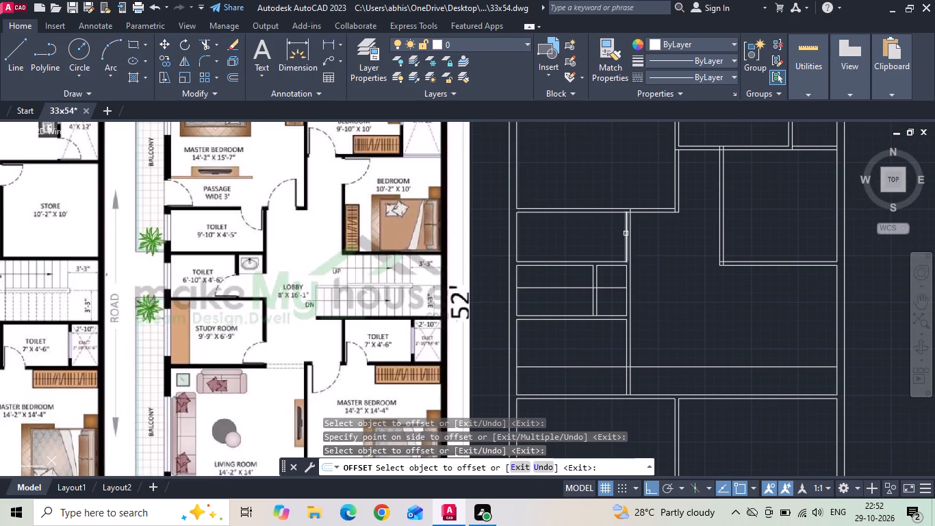
double_click(626, 234)
key(Escape)
Extend the new vertical line and the upper toilet's right inner wall line up across its top wall.
text(ex)
key(space)
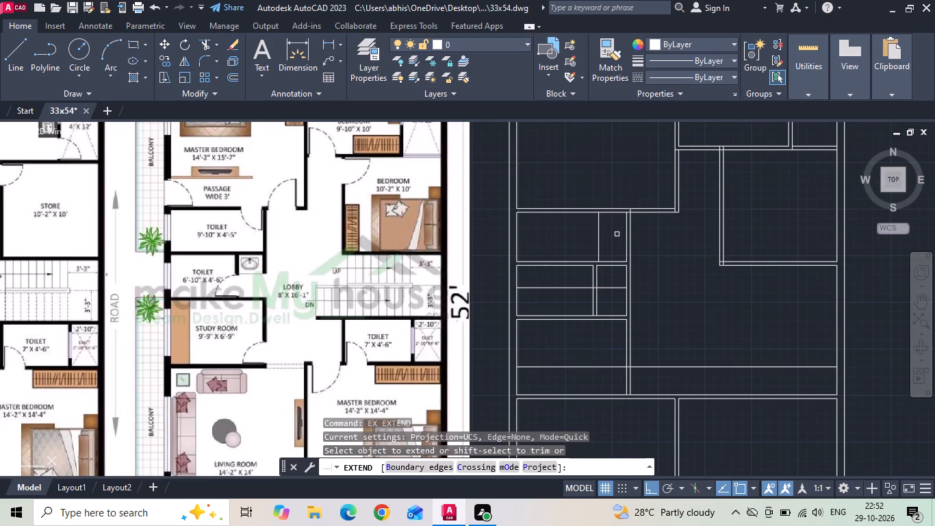
click(591, 227)
click(602, 240)
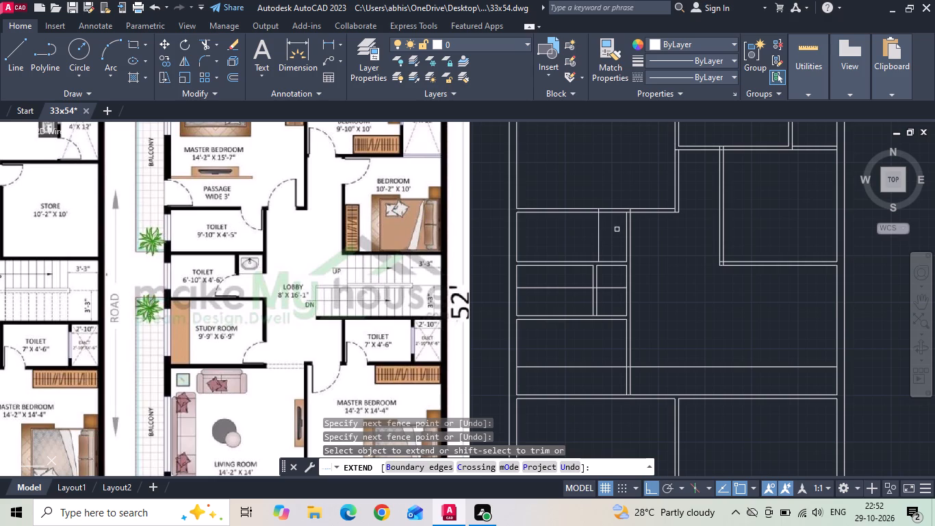
click(625, 228)
key(Escape)
Trim a 2'6" door opening in the upper toilet's top wall and clean the wall corner beside it.
key(t)
key(r)
key(space)
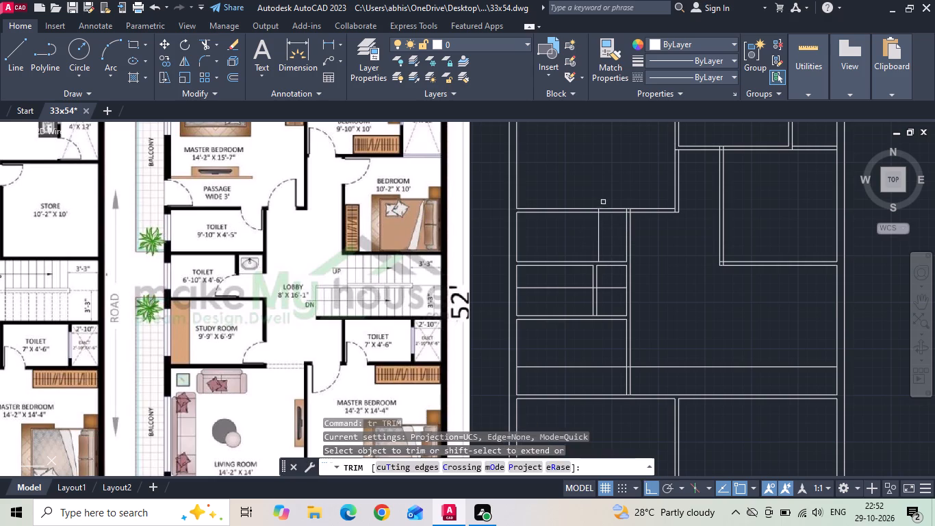
drag(605, 199, 589, 243)
scroll(622, 225, up, 3)
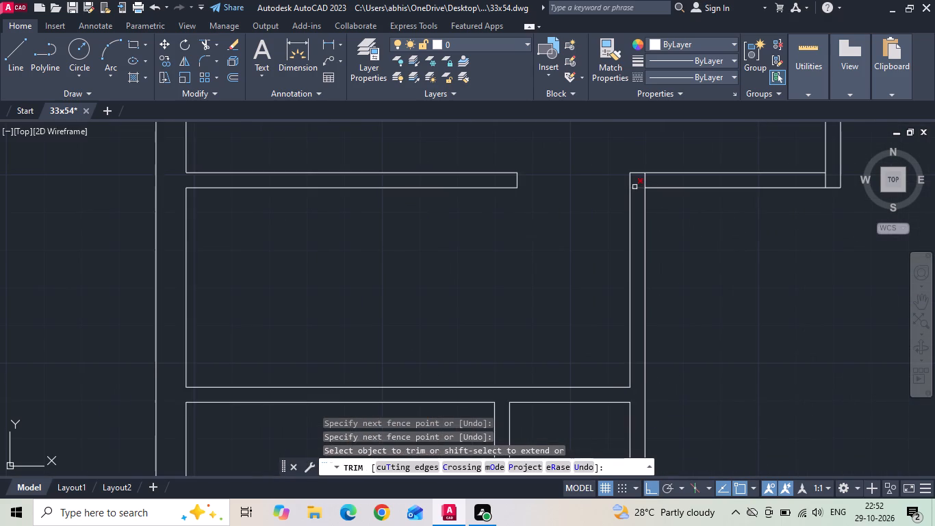
click(635, 187)
click(644, 182)
scroll(578, 157, down, 2)
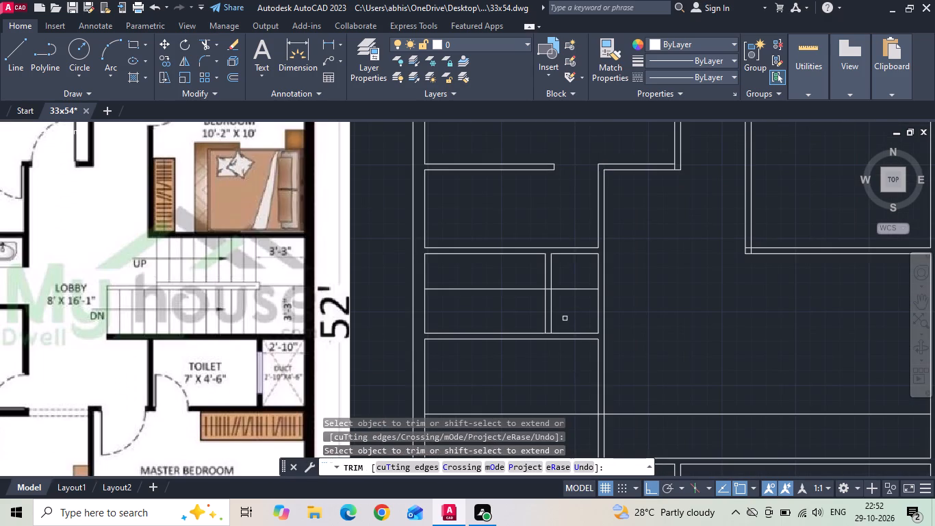
scroll(565, 318, up, 1)
key(Escape)
Trim the basin partition below the 2'6" offset line and remove that line's excess across the small toilet.
key(t)
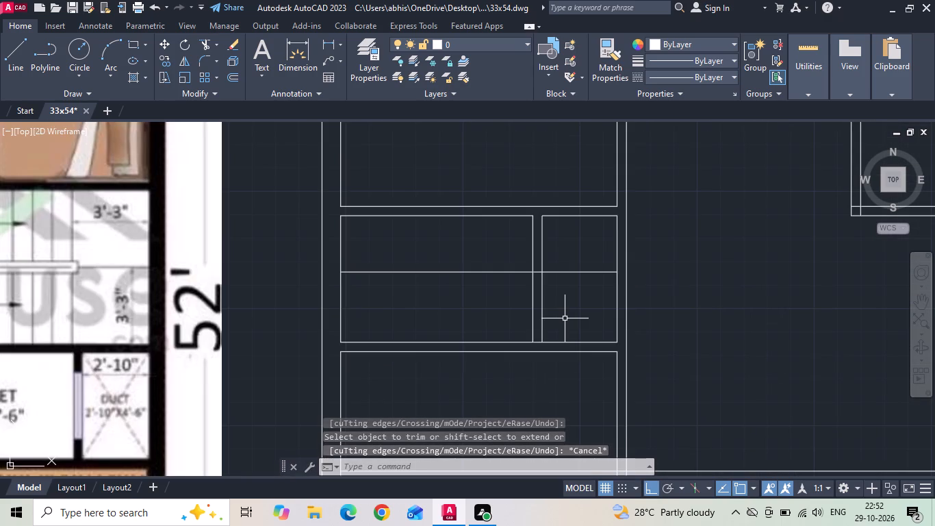
key(r)
key(space)
key(space)
drag(488, 266, 569, 305)
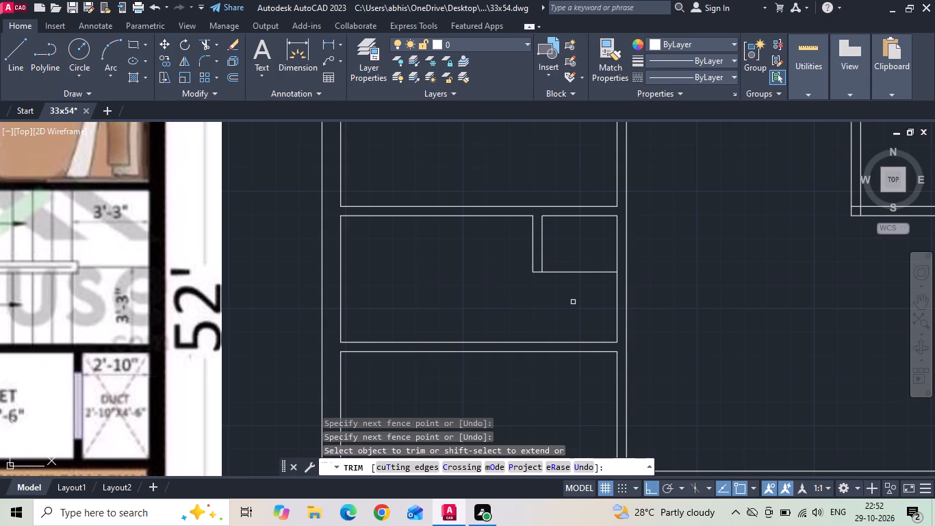
scroll(573, 299, down, 1)
key(Escape)
Extend the basin enclosure's bottom line and the small toilet's bottom wall line to the lobby-side outer wall line.
text(ex)
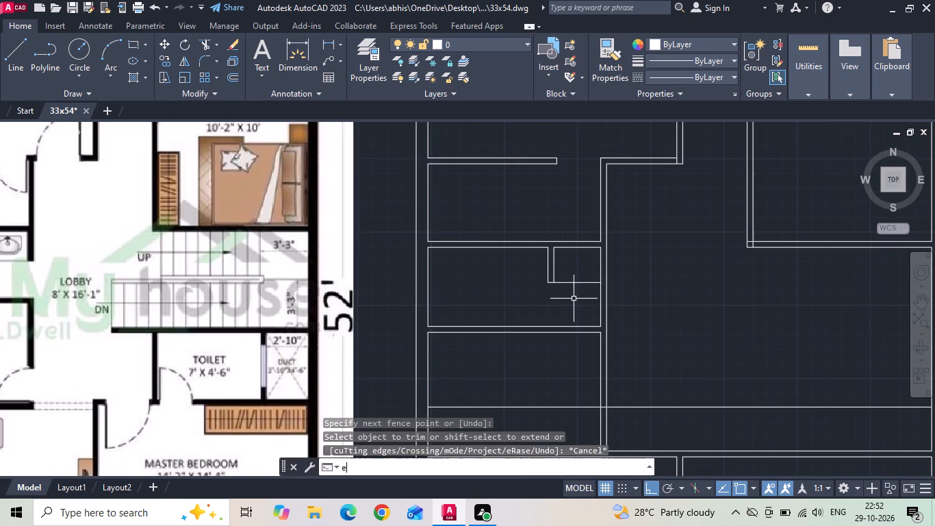
key(space)
drag(588, 279, 586, 286)
scroll(586, 286, down, 1)
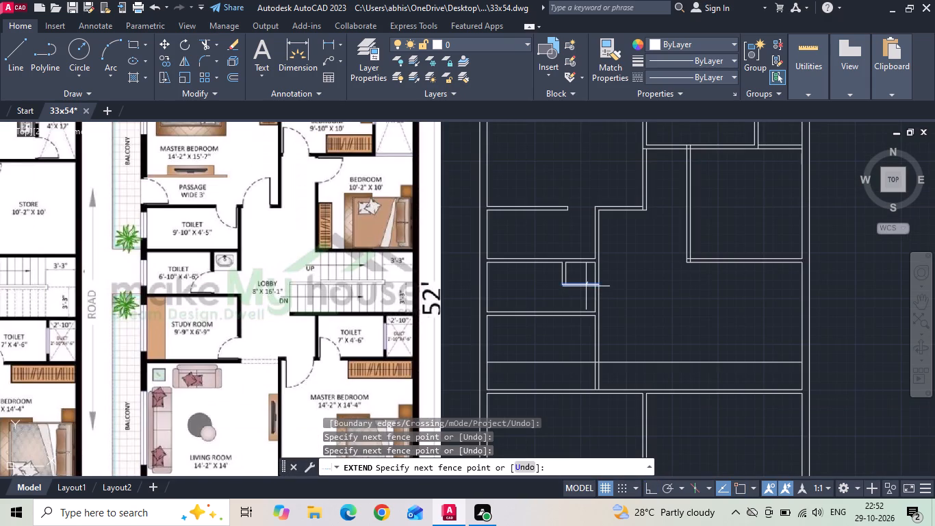
click(586, 286)
key(Escape)
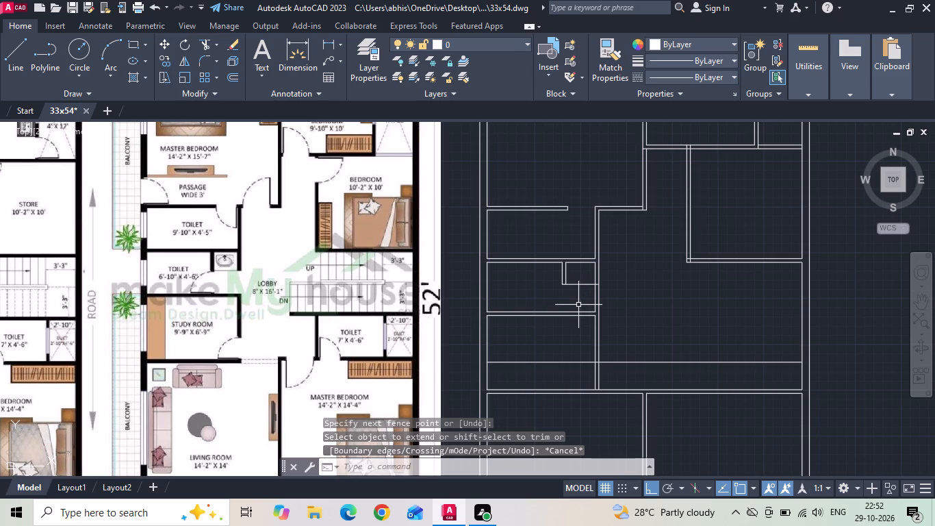
text(ex)
key(space)
click(581, 311)
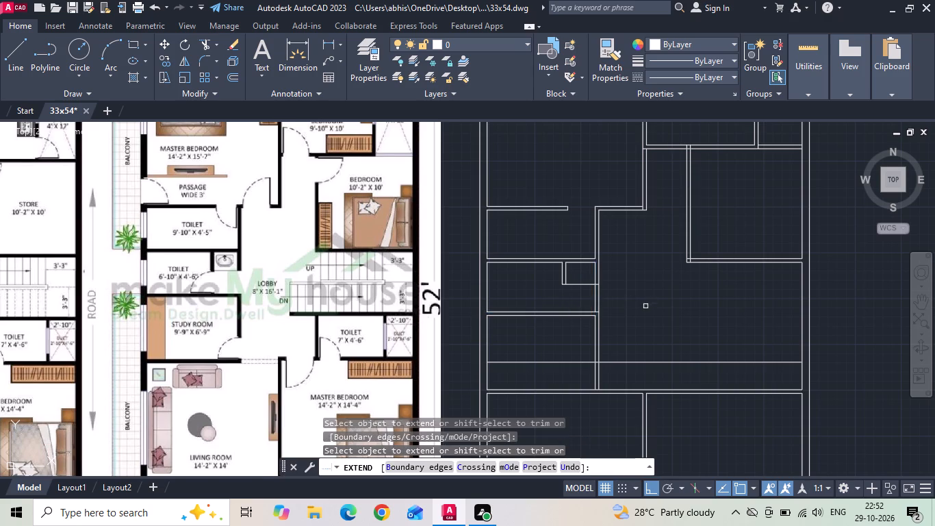
scroll(643, 308, up, 1)
key(Escape)
Trim both lobby-side wall lines between the basin enclosure and the study room wall to open the small toilet's entrance.
key(t)
key(r)
key(space)
drag(569, 297, 582, 295)
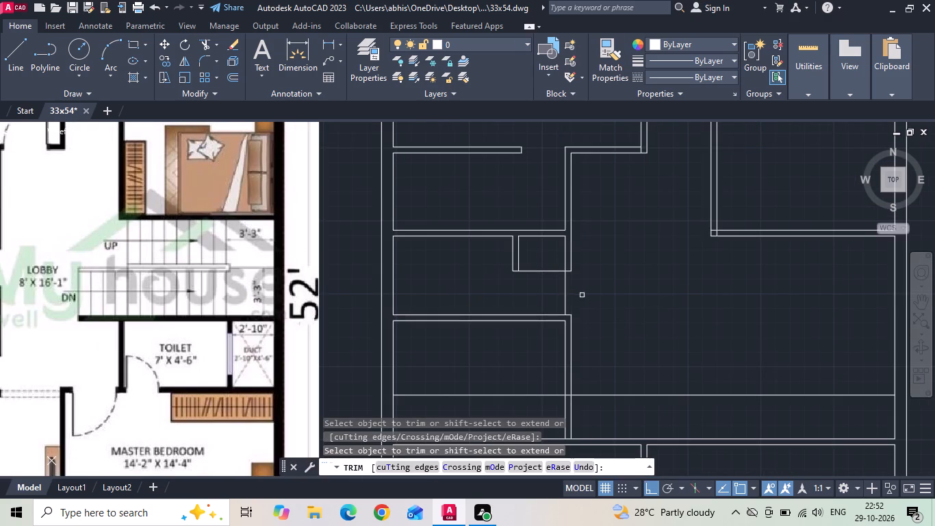
drag(582, 295, 582, 295)
click(567, 294)
Trim the study room's lobby-side wall below the 2'6" offset line and remove that line's excess to form the door opening.
middle_drag(584, 336, 586, 241)
drag(606, 279, 608, 287)
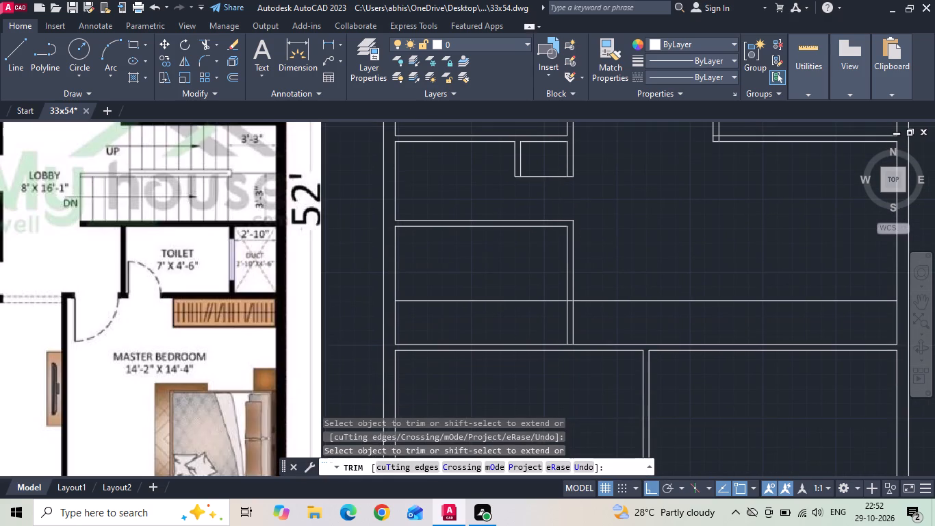
drag(608, 287, 517, 294)
scroll(517, 294, down, 1)
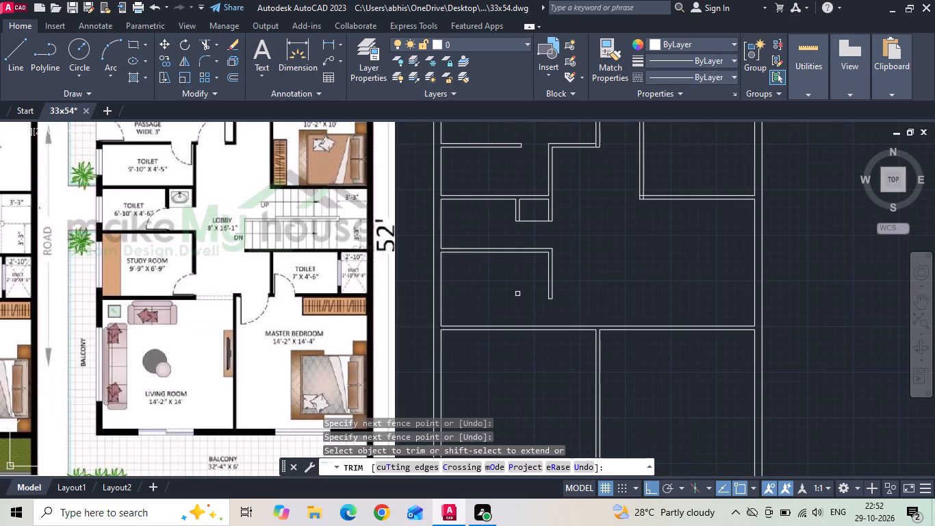
key(Escape)
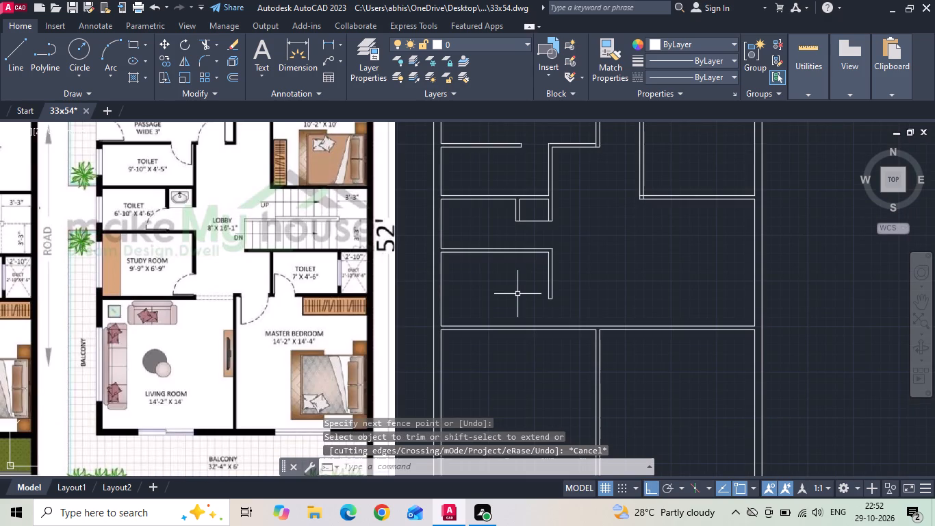
Extend the study room's lobby-side outer line down and the living room's right wall line up across the wall between them.
scroll(574, 334, up, 1)
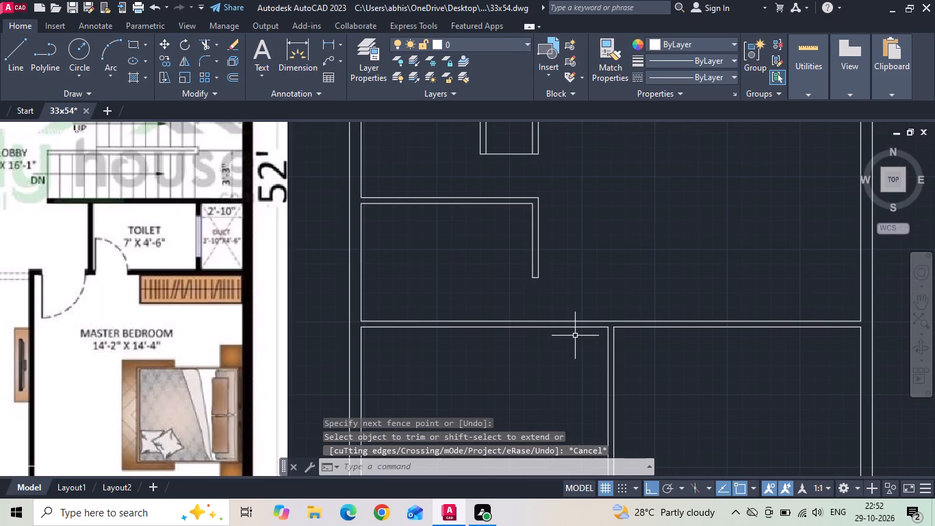
text(ex)
key(space)
click(537, 271)
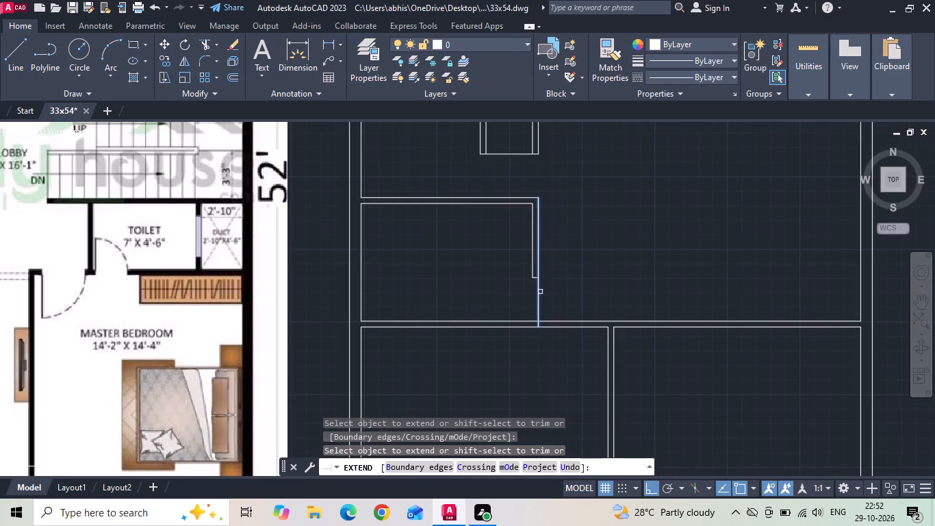
click(539, 294)
click(606, 362)
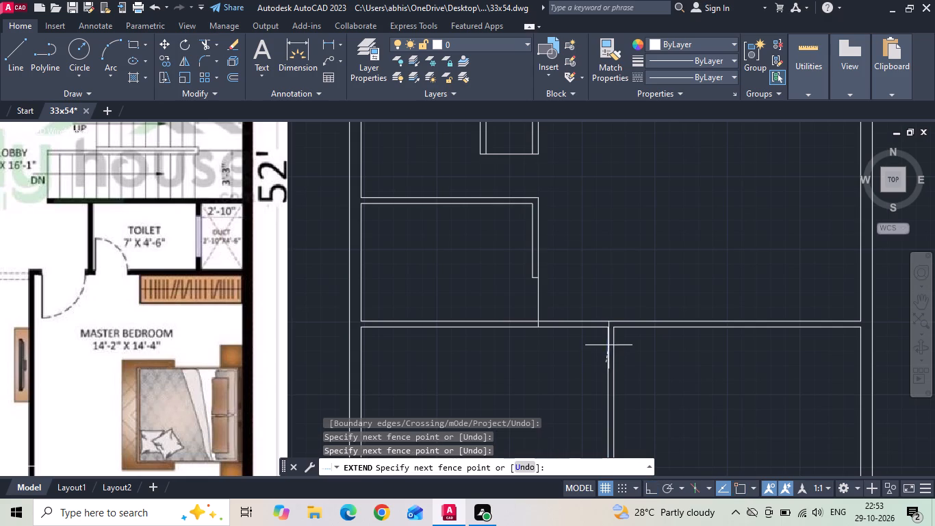
click(609, 342)
key(Escape)
Trim the living room's top wall between the study room's end line and the master bedroom wall to open the lobby passage.
key(t)
text(r)
key(space)
drag(572, 357, 520, 297)
scroll(519, 296, down, 1)
key(Escape)
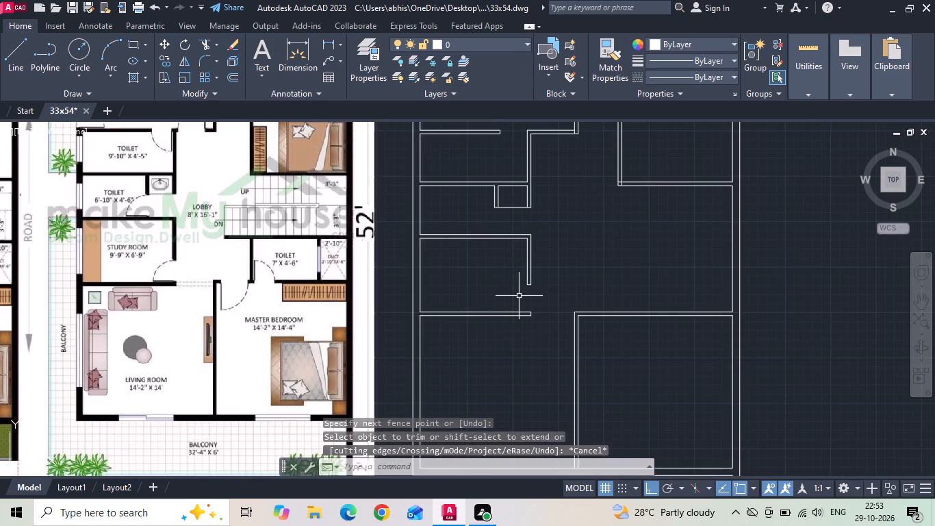
Offset the lower master bedroom's upper wall line 4'6" upward to form the attached toilet's depth.
text(o 4'6)
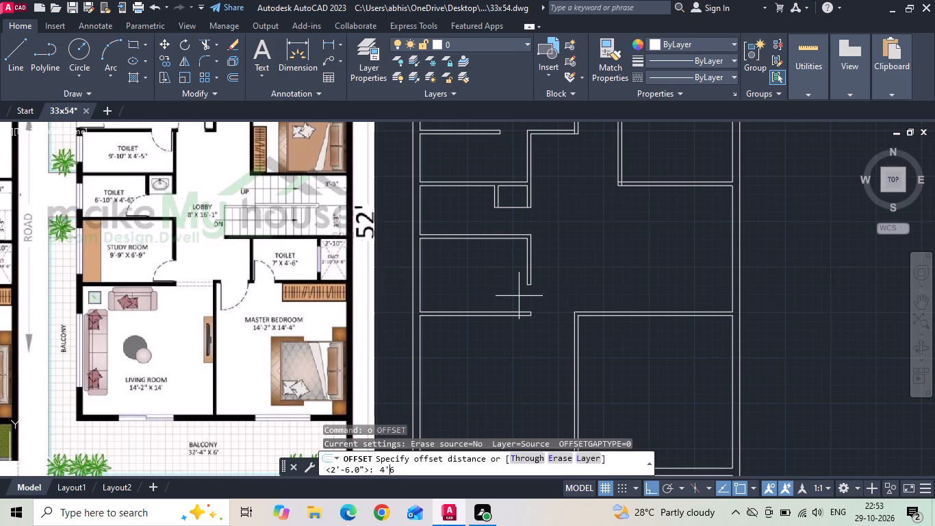
key(space)
click(624, 314)
click(630, 275)
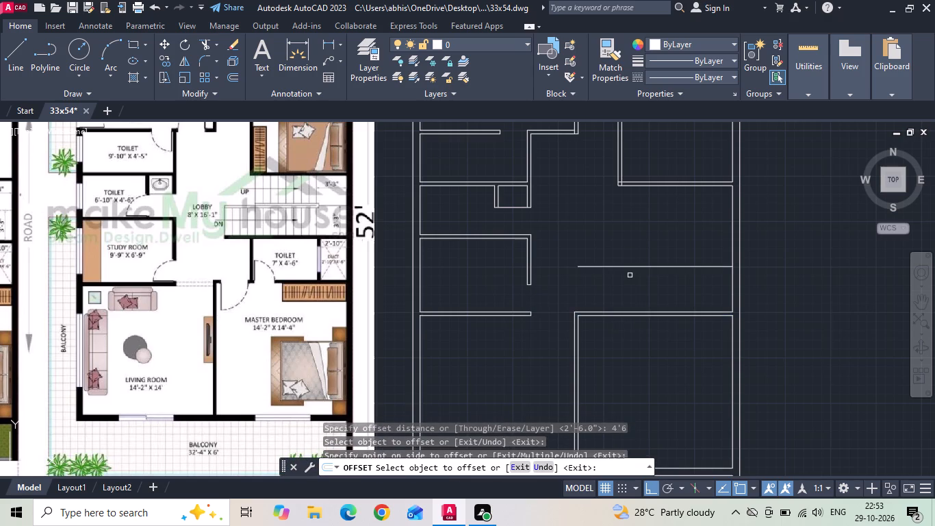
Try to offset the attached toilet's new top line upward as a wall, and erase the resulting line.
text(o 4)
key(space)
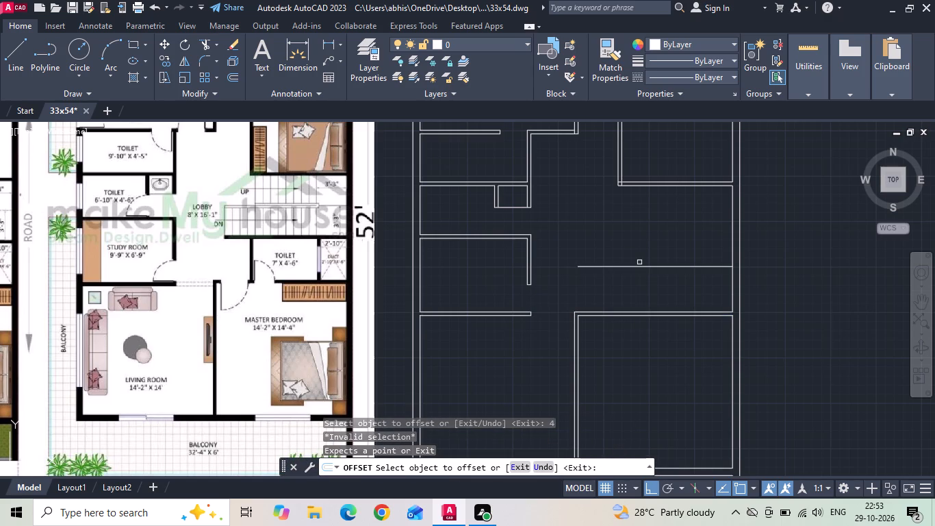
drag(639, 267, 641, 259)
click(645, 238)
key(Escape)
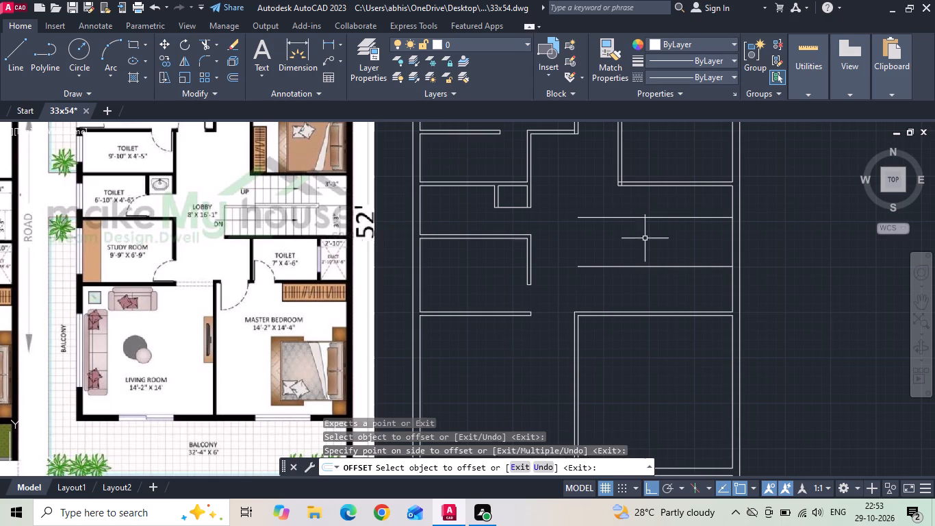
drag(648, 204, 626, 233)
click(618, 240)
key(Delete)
Offset the attached toilet's top line 4" upward to give the wall its thickness.
text(o 4)
key(space)
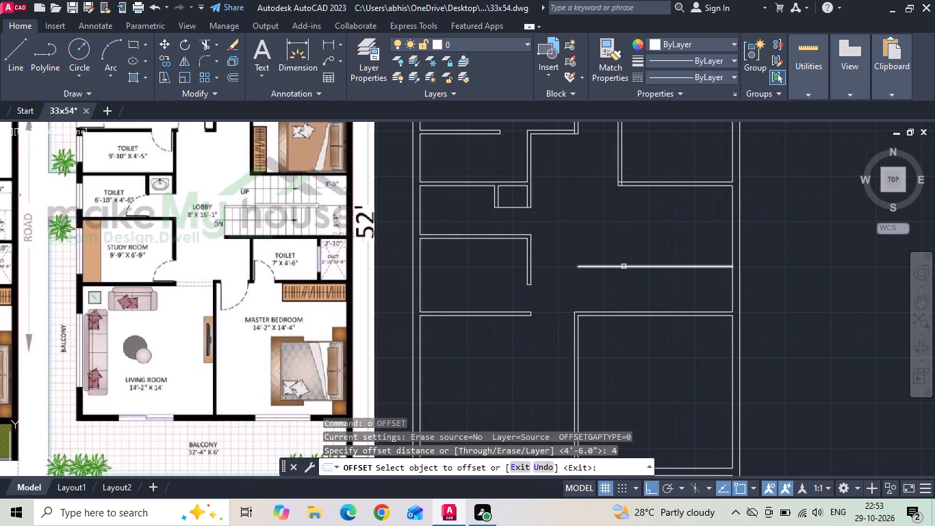
click(624, 266)
click(624, 240)
key(Escape)
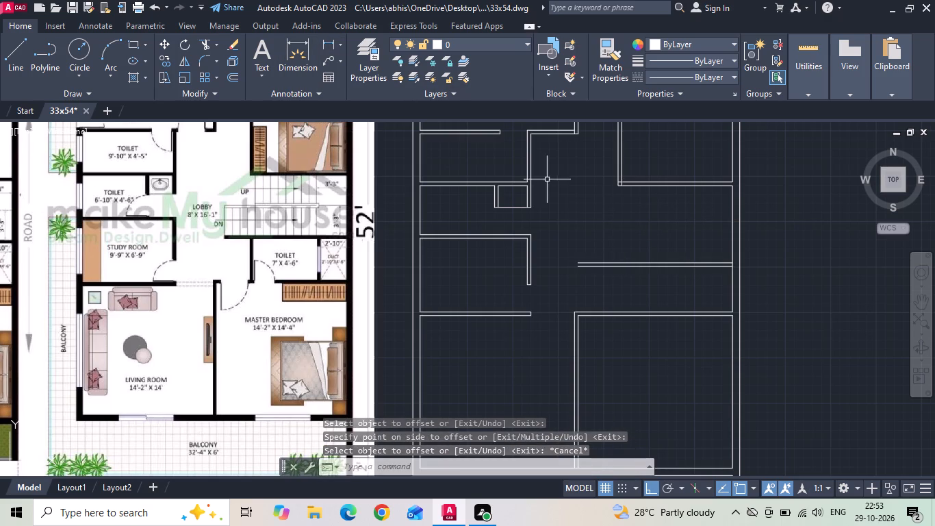
Offset the bedroom's bottom wall line 3'3" downward and the attached toilet's upper wall line 3'3" upward for the stair flights.
text(o 3'3)
key(space)
click(642, 186)
click(647, 203)
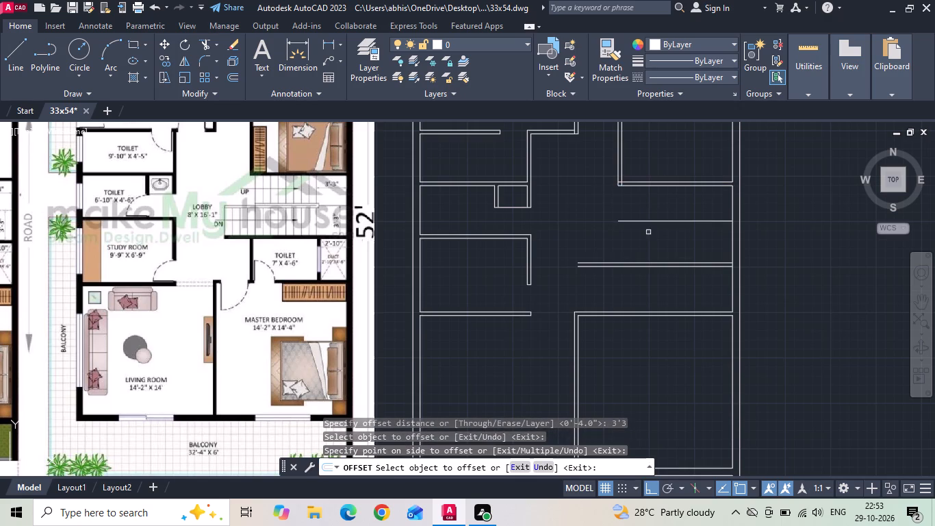
click(643, 263)
click(643, 245)
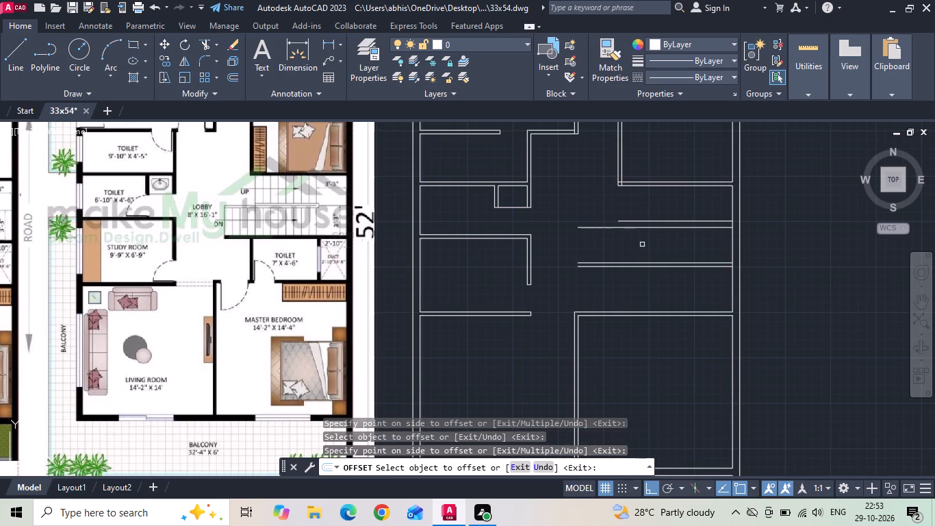
key(Escape)
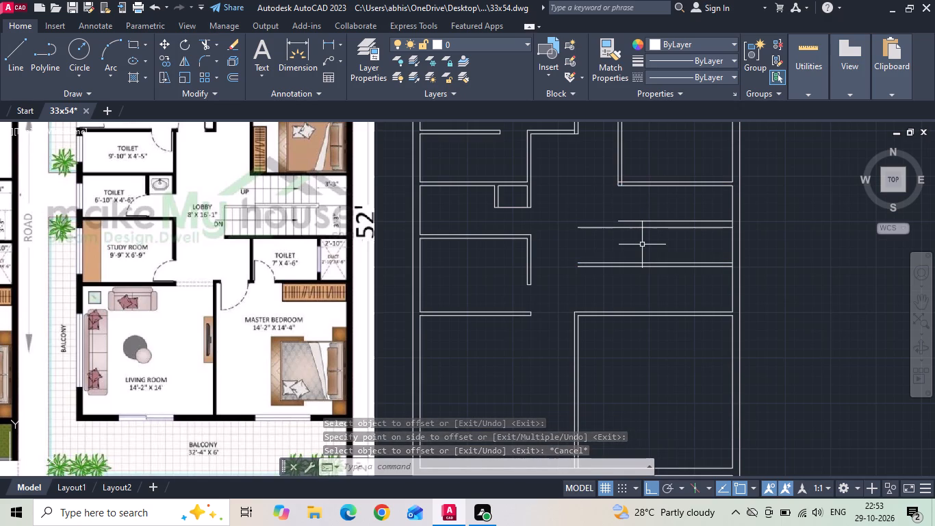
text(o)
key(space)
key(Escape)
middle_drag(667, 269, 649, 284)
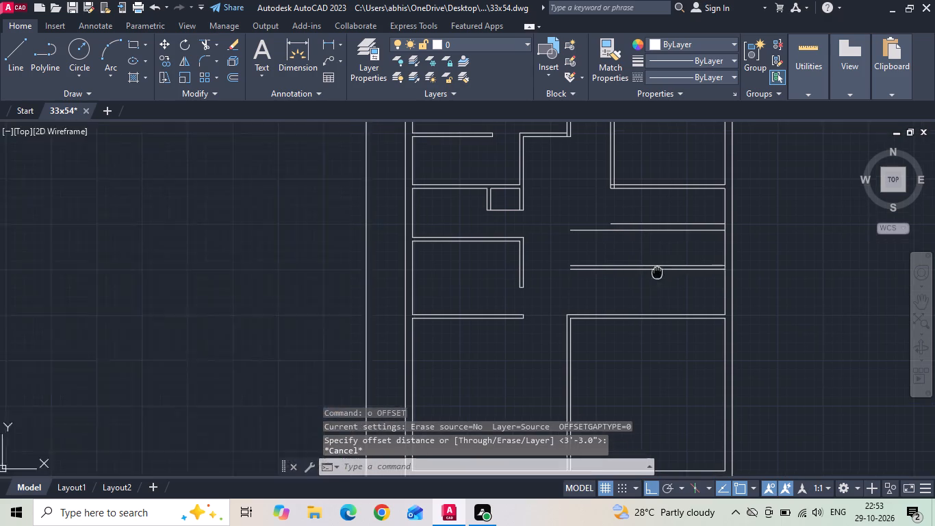
Trim the right outer wall's inner line between the two lines of the attached toilet's upper wall.
middle_drag(649, 284, 632, 288)
key(t)
key(r)
key(space)
key(space)
scroll(689, 284, up, 2)
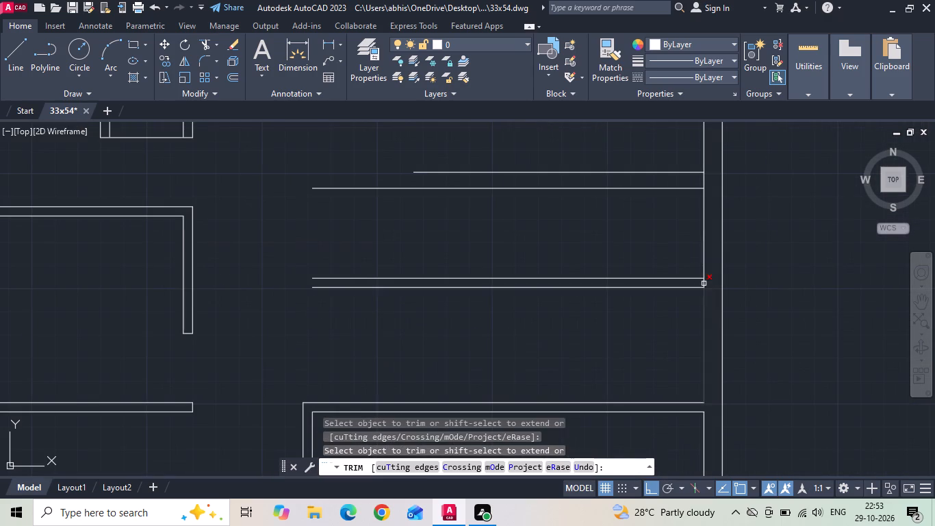
click(704, 284)
scroll(686, 383, down, 1)
key(Escape)
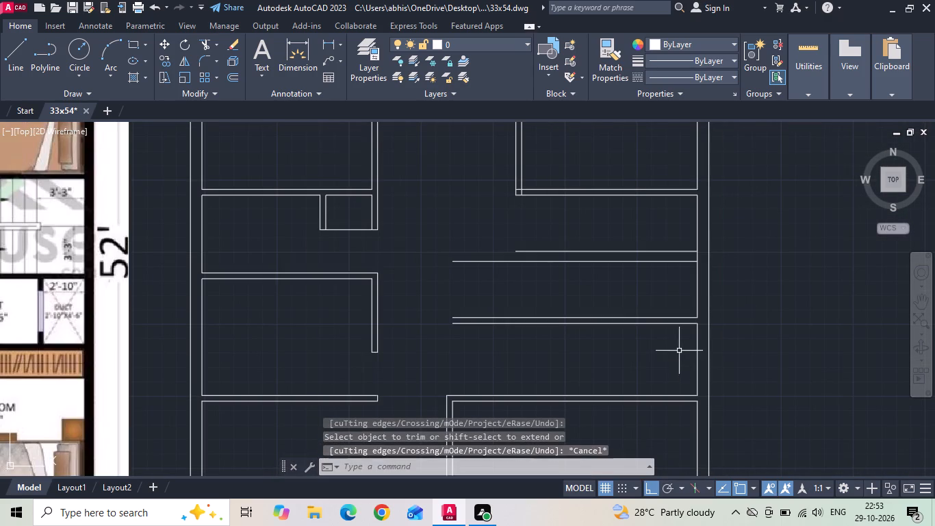
Offset the right outer wall's inner line 3'3" inward across the stairwell to form the landing edge.
text(o 3'3)
key(space)
click(697, 292)
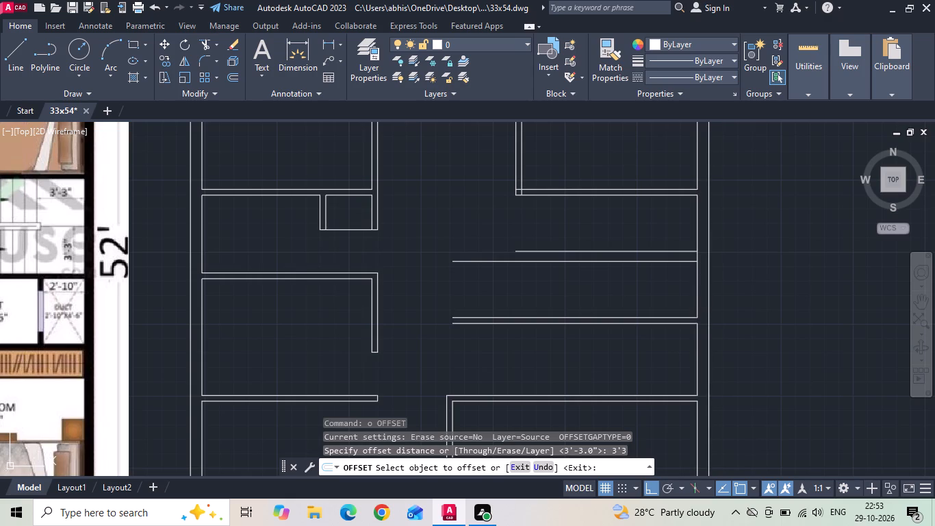
click(640, 295)
scroll(640, 295, down, 1)
scroll(170, 252, up, 2)
key(Escape)
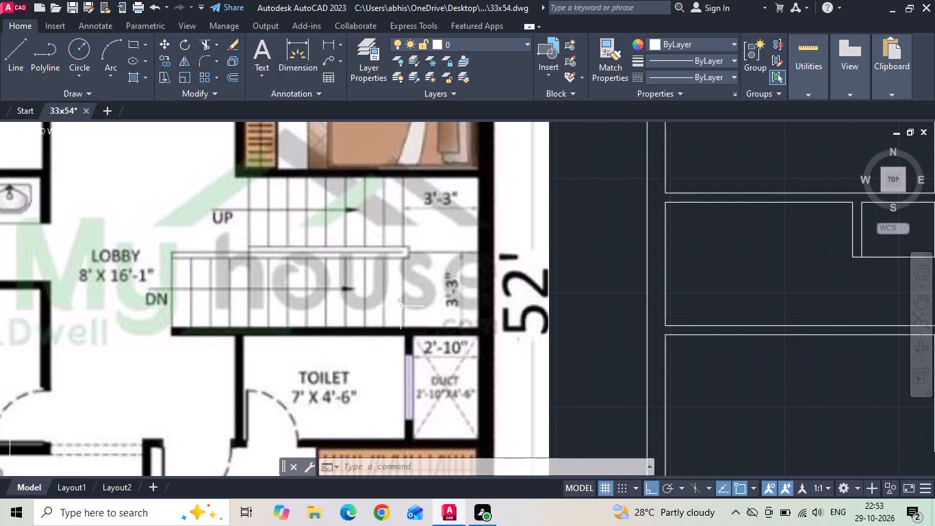
Copy the landing edge line leftward at 10" intervals, from 10" to 120", to lay out the stair treads.
scroll(313, 264, down, 1)
middle_drag(778, 268, 496, 264)
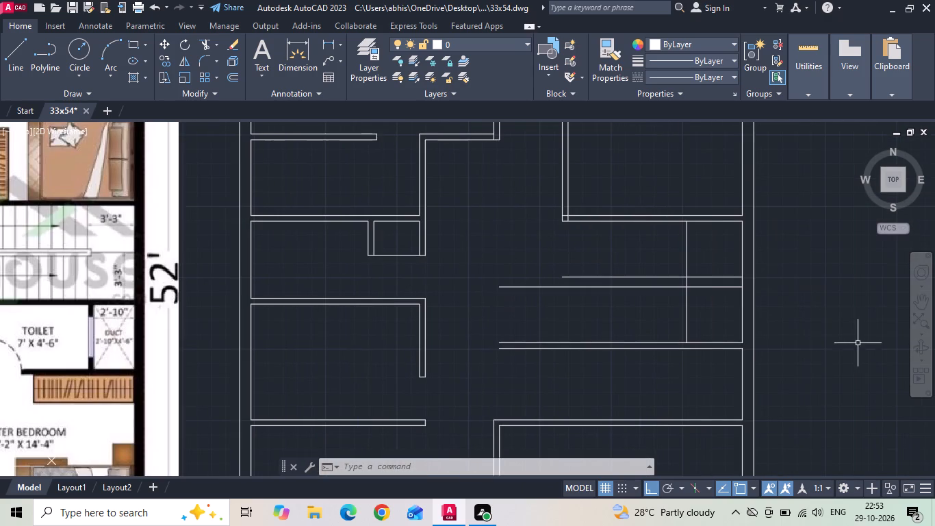
drag(704, 323, 689, 323)
click(660, 323)
right_click(658, 323)
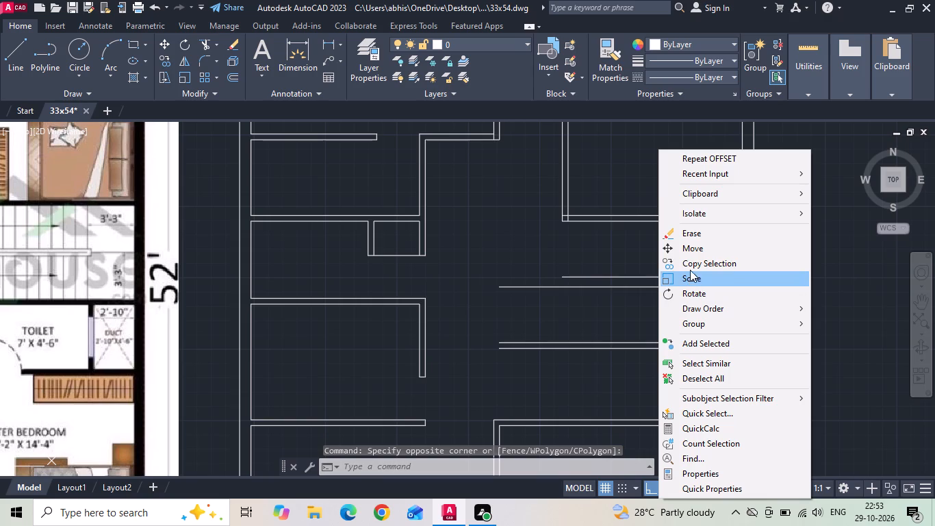
click(690, 269)
drag(644, 322, 633, 323)
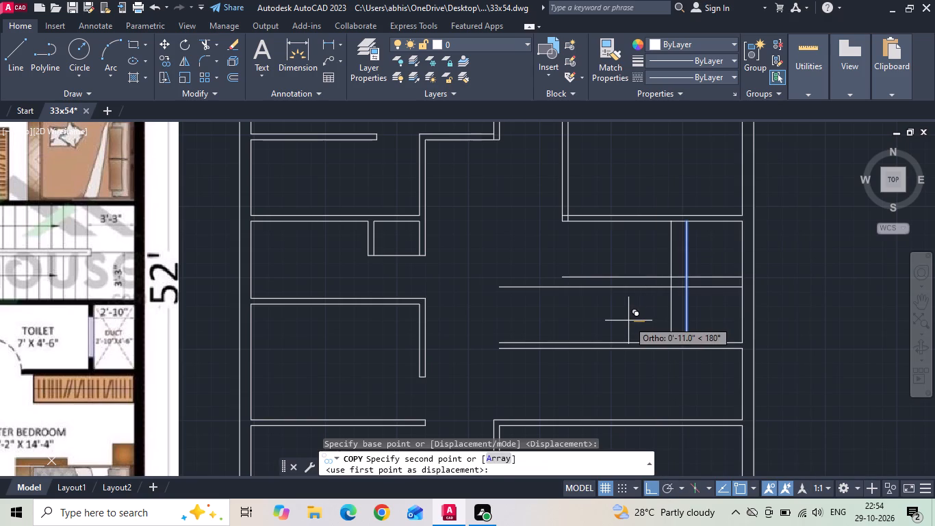
text(10)
key(Return)
text(20)
key(Return)
text(30)
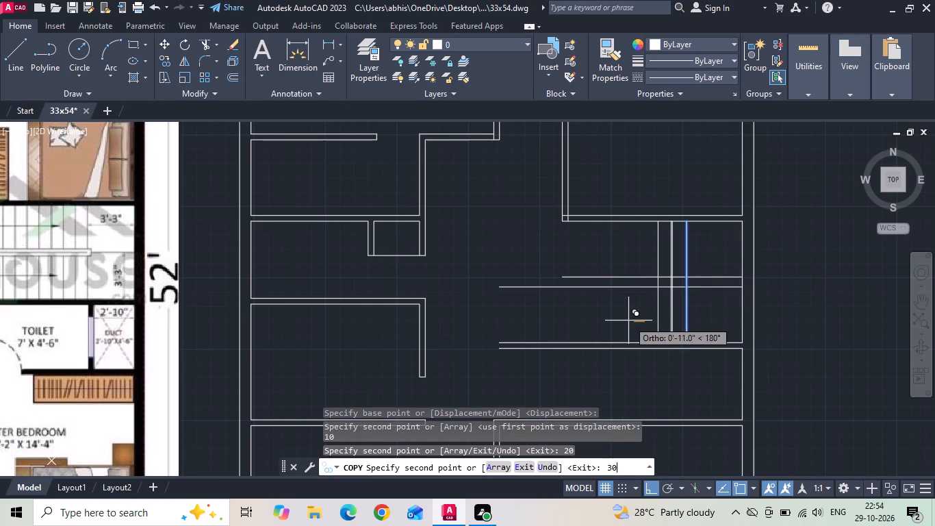
key(Return)
text(40)
key(Return)
text(50)
key(Return)
text(60)
key(Return)
text(70)
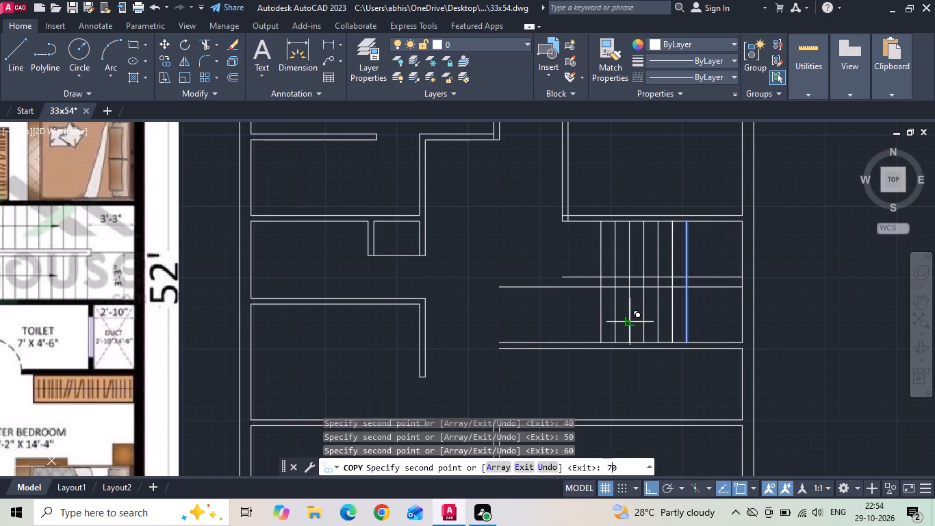
key(Return)
text(80)
key(Return)
text(90)
key(Return)
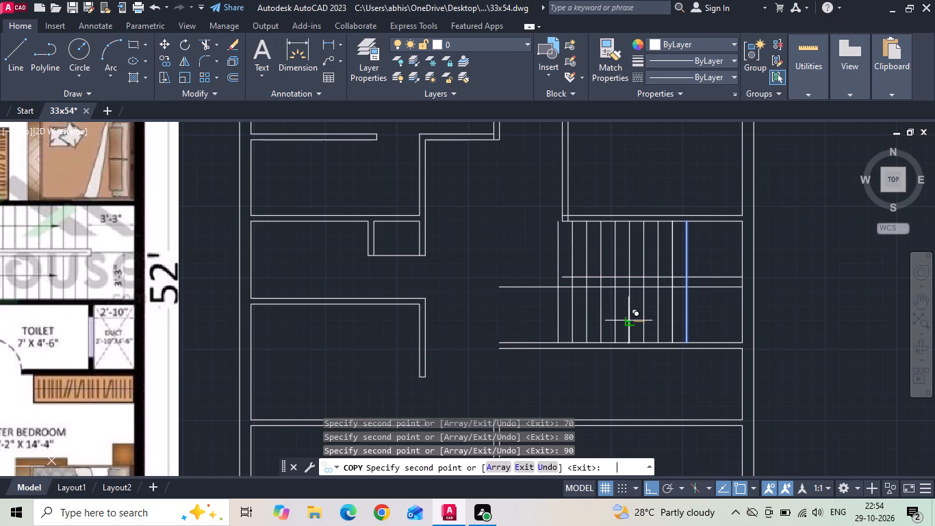
text(10)
key(0)
key(Return)
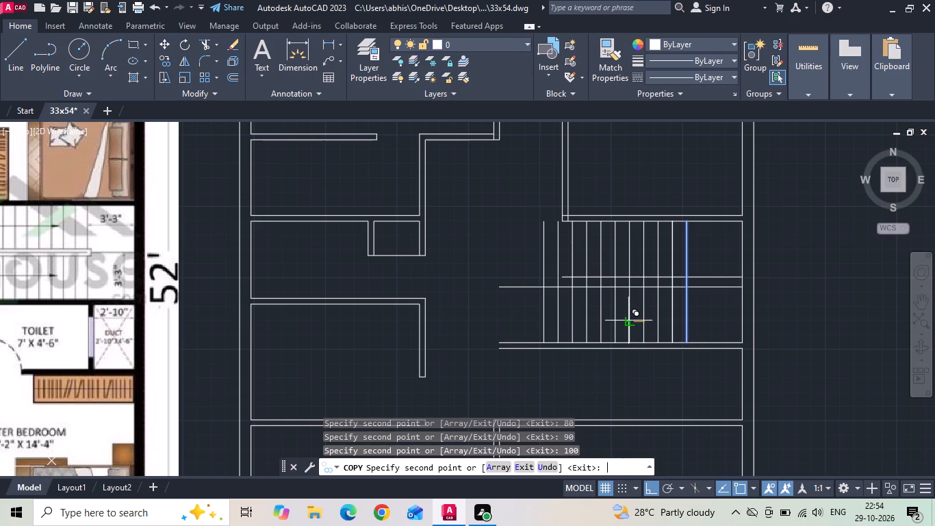
text(110)
key(Return)
text(120)
key(Return)
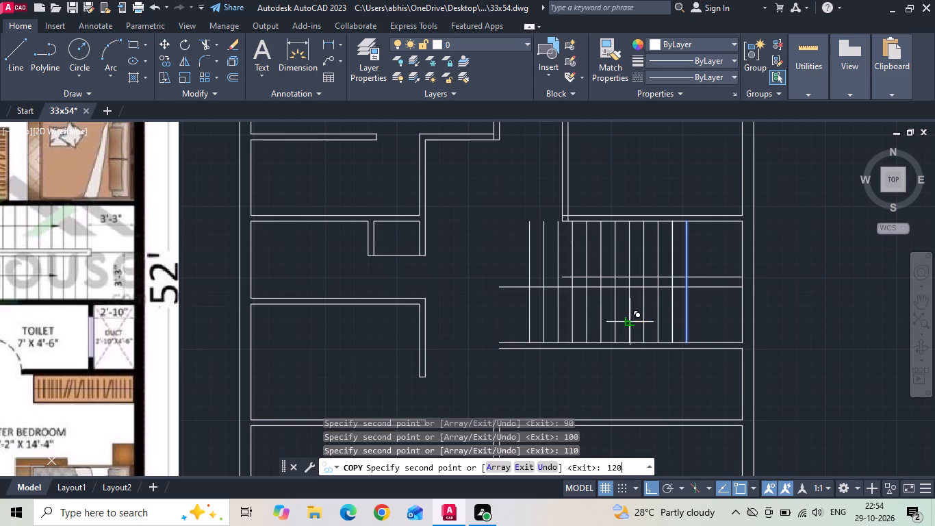
key(Escape)
Extend the leftmost tread line down to the lower line of the attached toilet's upper wall.
scroll(628, 320, down, 1)
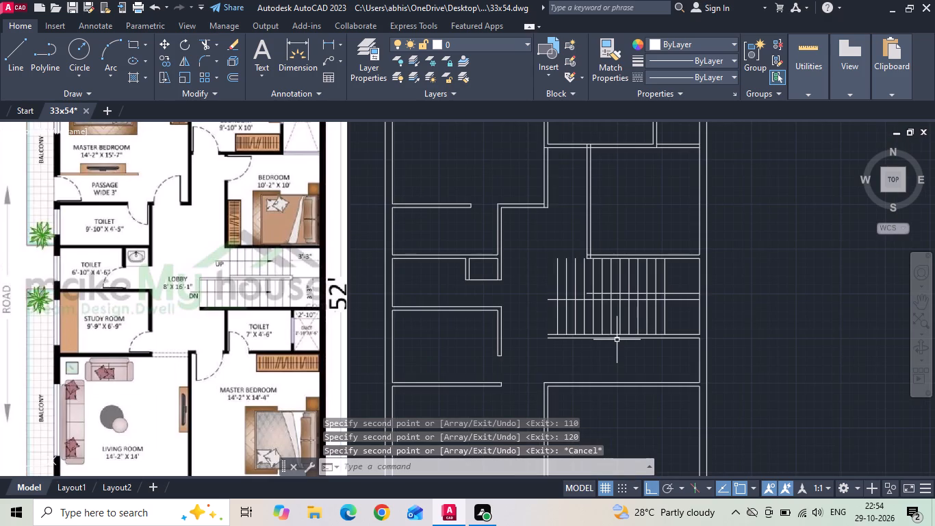
text(ex)
key(space)
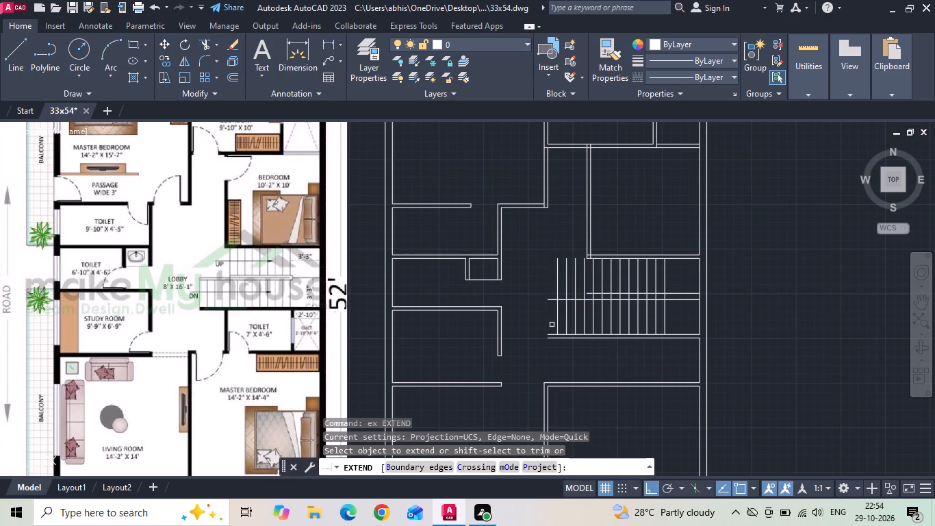
click(561, 330)
click(546, 327)
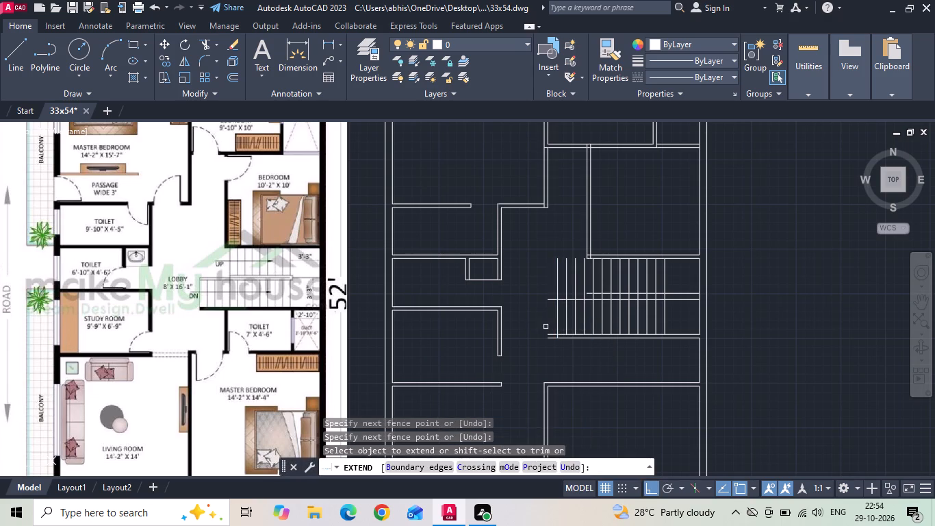
key(Escape)
Trim the toilet wall lines and the lower flight line that project left of the leftmost tread.
text(tr)
key(space)
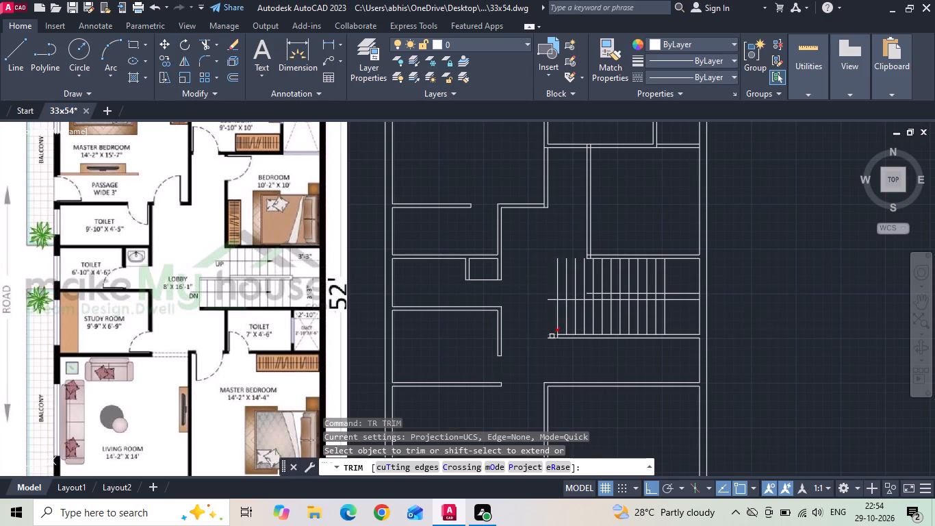
click(552, 338)
click(552, 336)
click(550, 301)
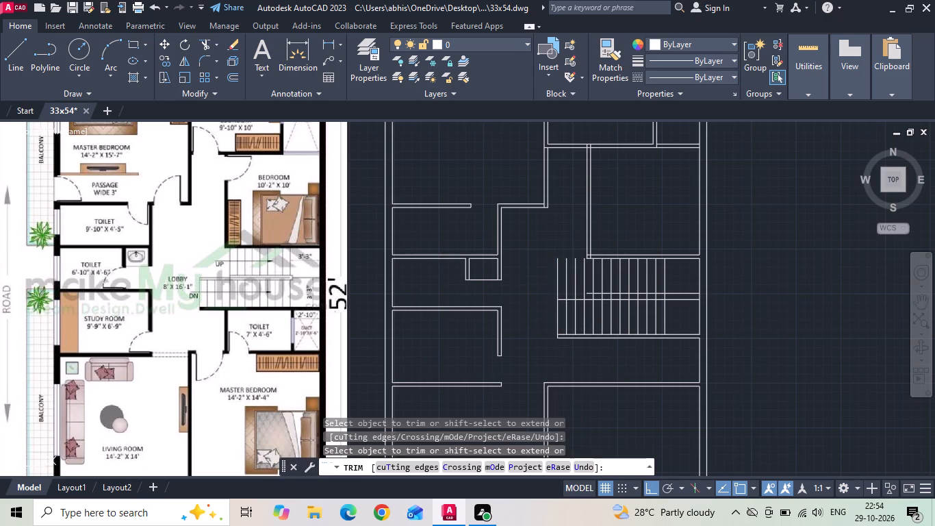
Trim the four leftmost treads out of the upper flight, along with the upper flight line's projecting stub.
scroll(550, 301, up, 1)
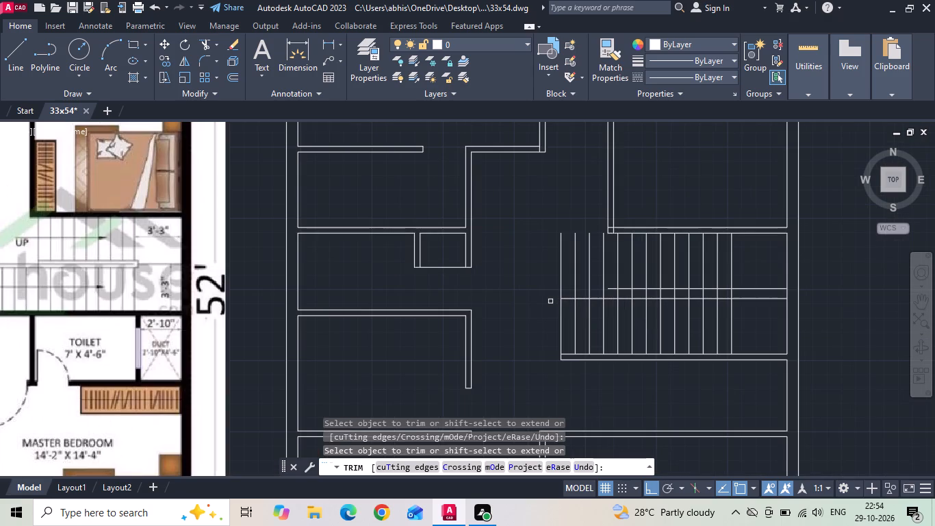
click(609, 276)
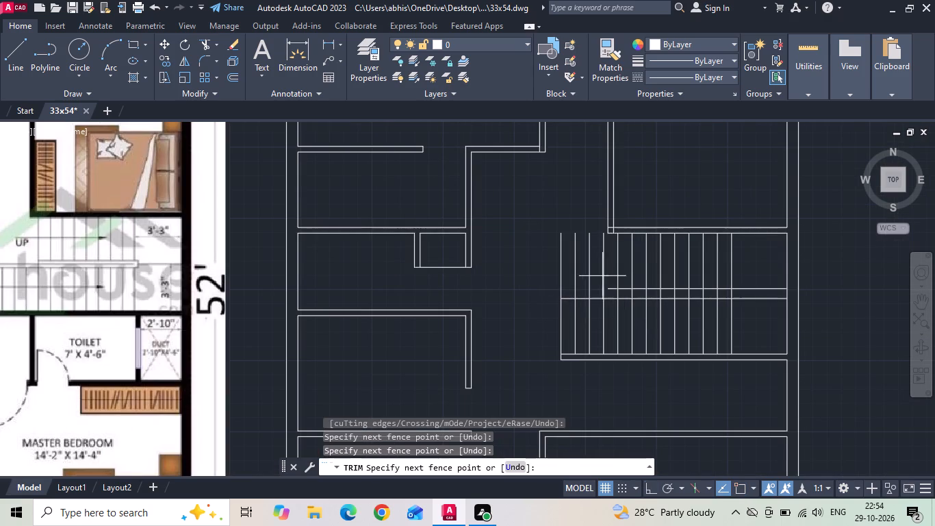
click(563, 275)
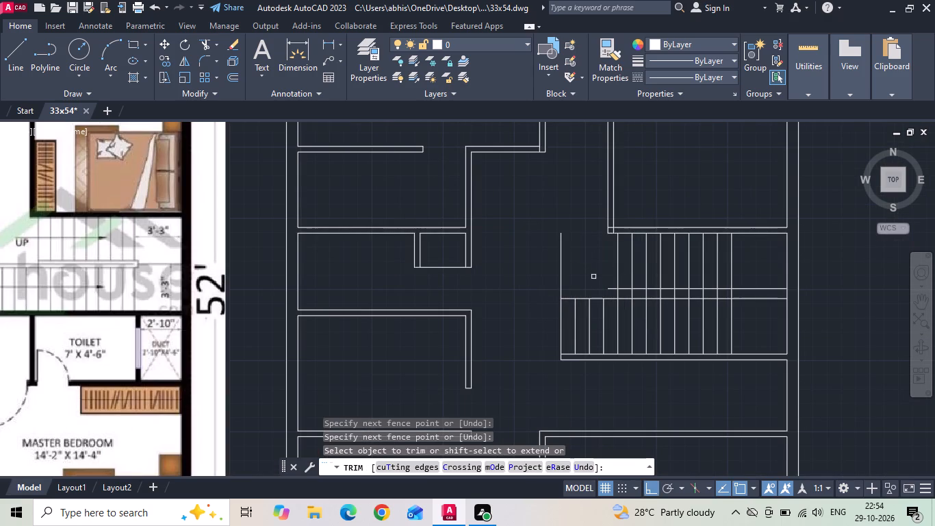
click(612, 288)
drag(595, 285, 535, 281)
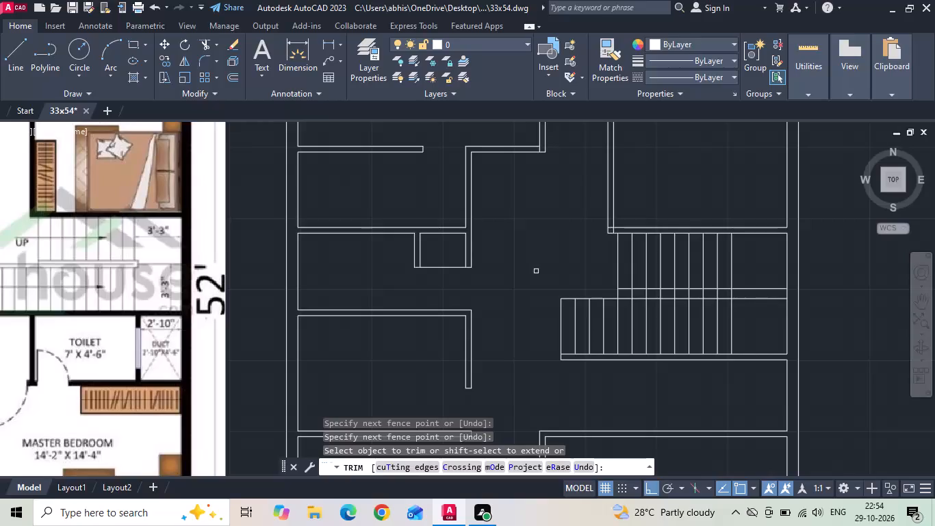
Trim both flight lines across the landing and the tread lines inside the gap between the two flights.
drag(757, 275, 757, 301)
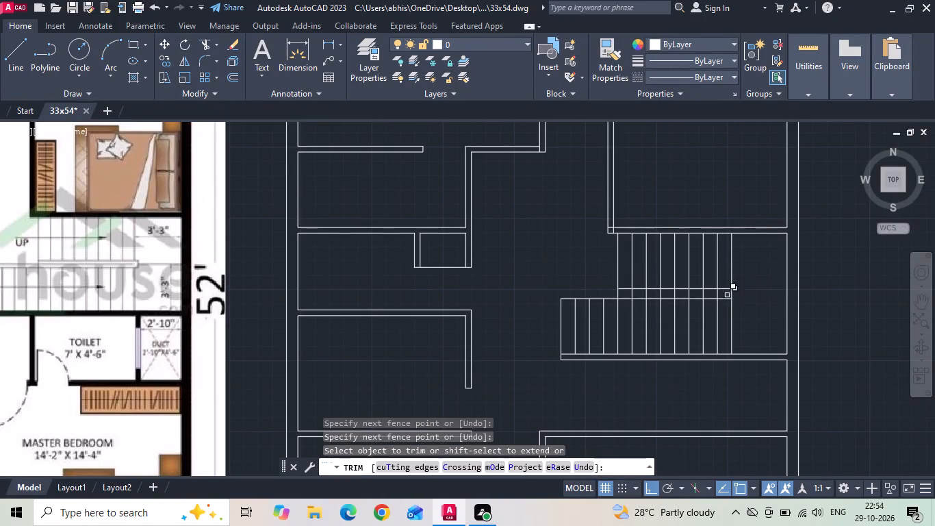
scroll(720, 293, up, 1)
click(720, 292)
click(569, 292)
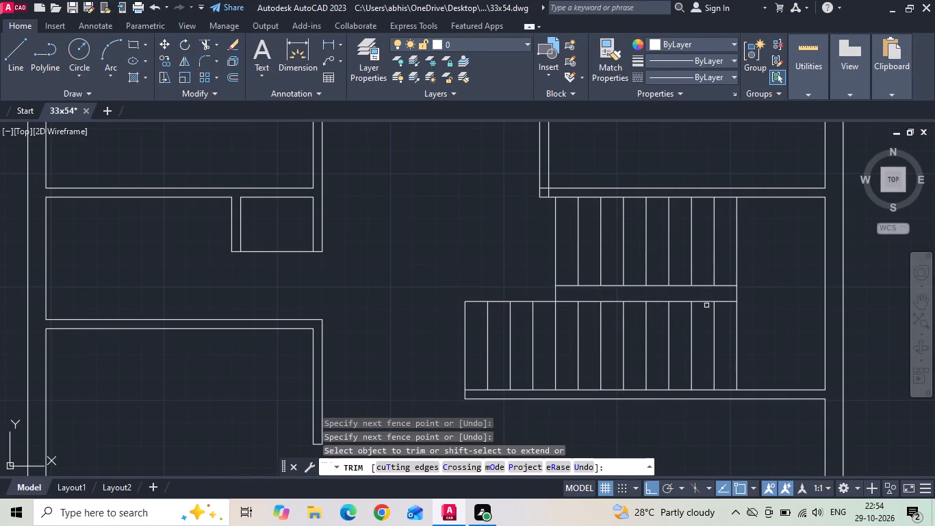
scroll(793, 327, down, 1)
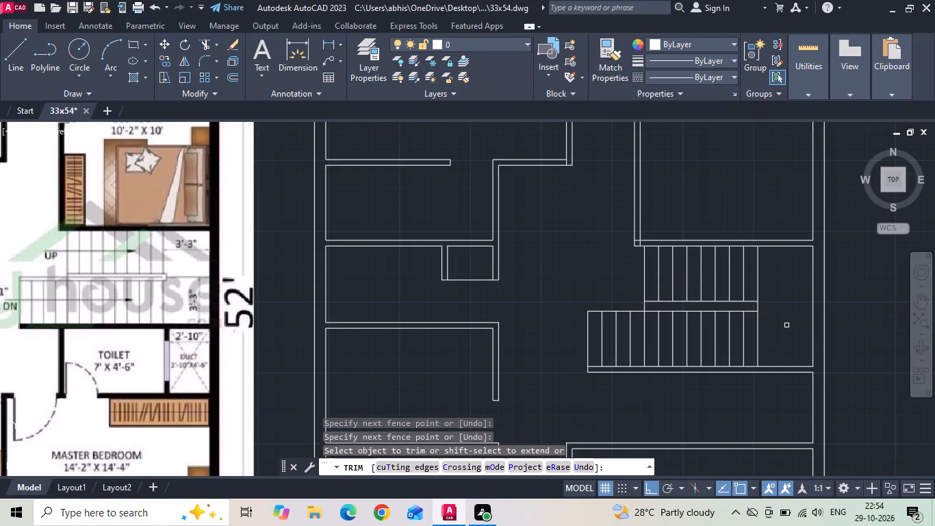
key(Escape)
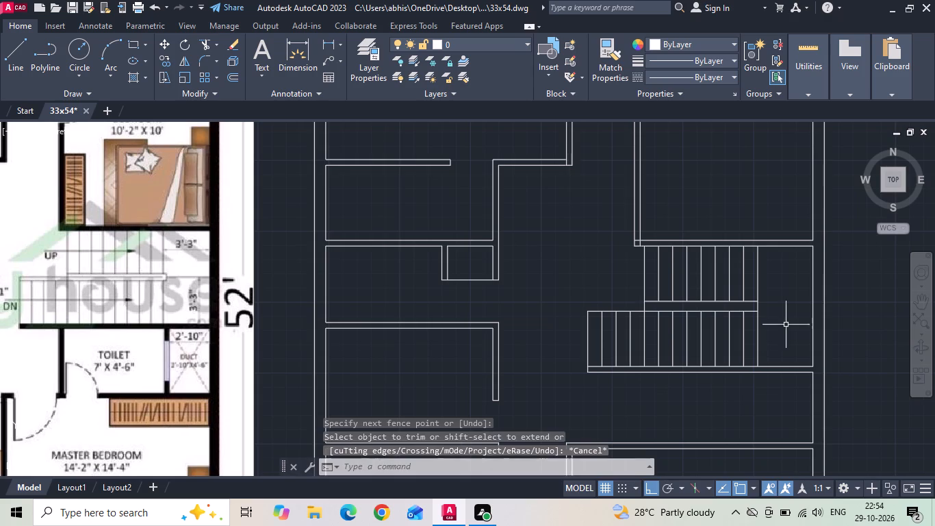
Measure the gap between the two stair flights with a linear dimension.
scroll(186, 275, up, 1)
scroll(99, 266, down, 2)
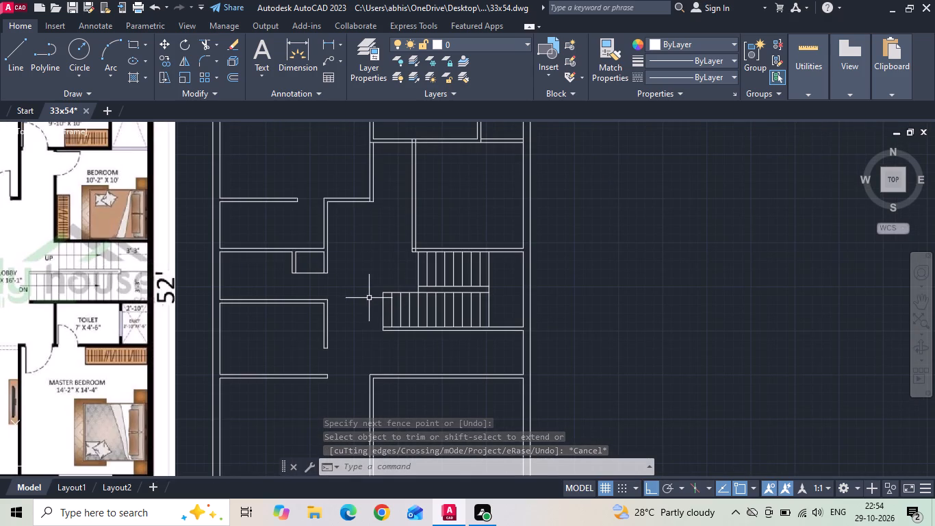
scroll(415, 289, up, 1)
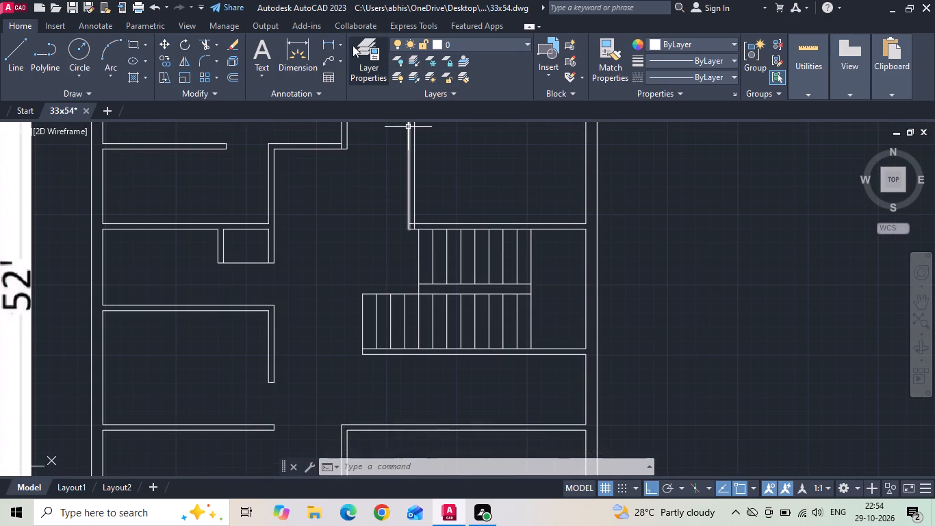
click(326, 45)
scroll(486, 277, up, 2)
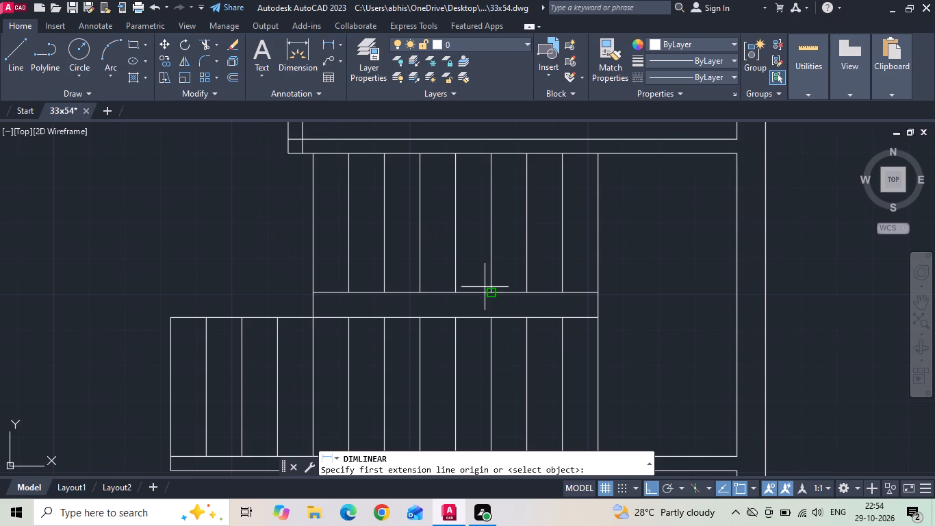
click(482, 290)
click(476, 315)
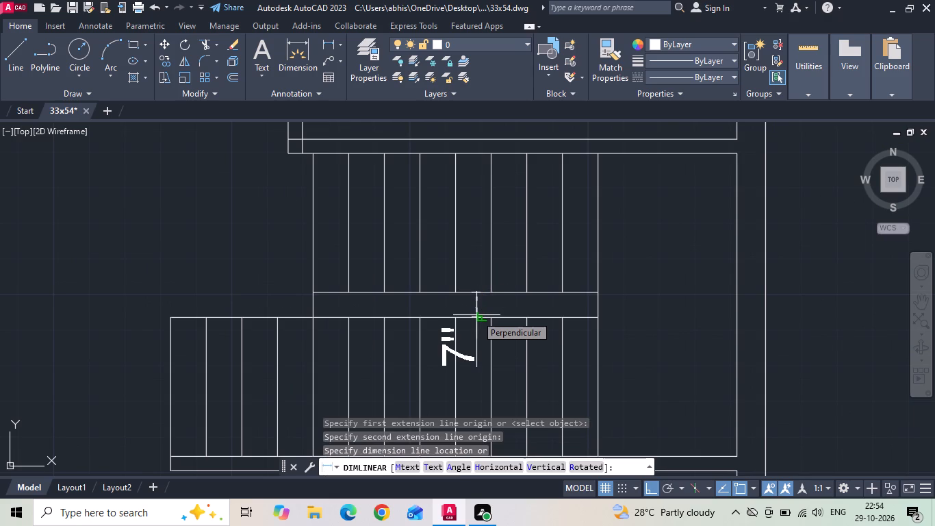
key(Escape)
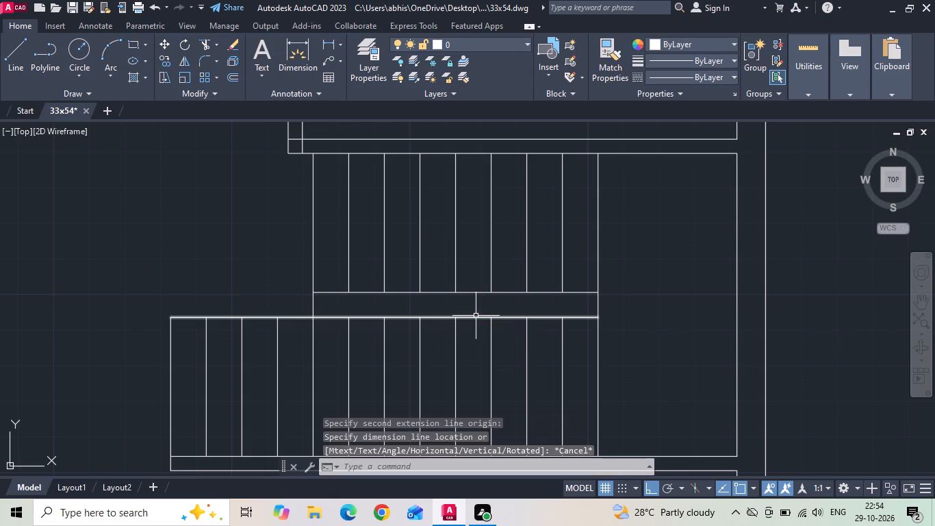
Offset the landing edge 3.5" toward the landing and the lower flight's top line 3.5" up into the gap.
text(o)
key(space)
text(3.)
key(5)
key(space)
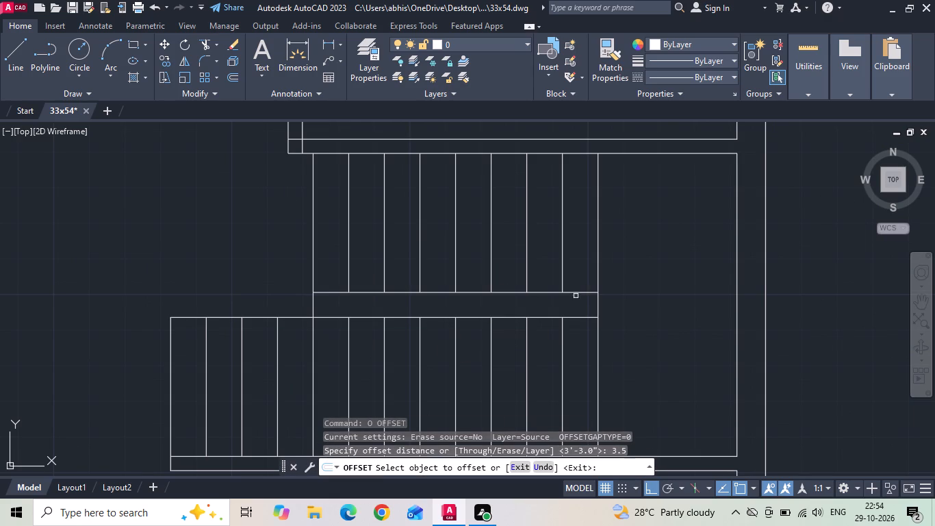
click(598, 307)
click(635, 298)
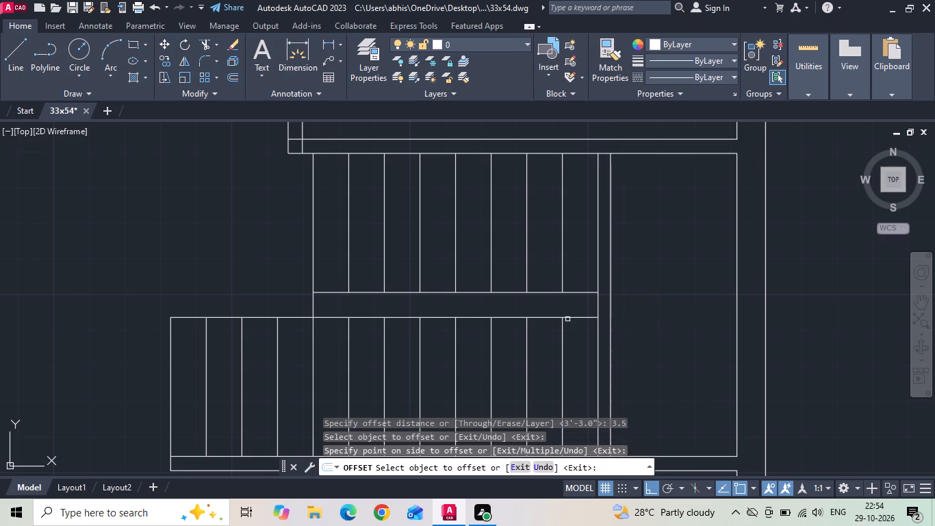
click(567, 317)
click(567, 307)
key(Escape)
Extend the lower flight's leftmost tread line up to the new middle line in the gap.
key(e)
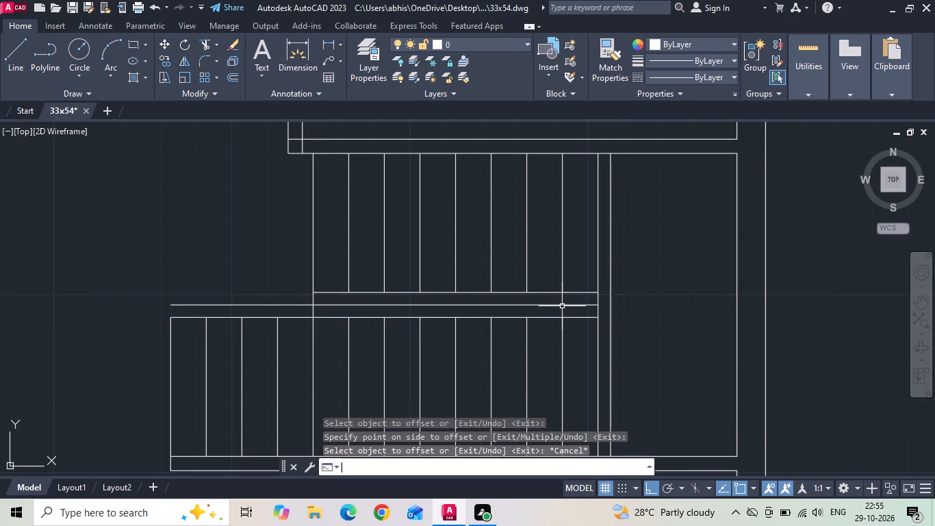
key(x)
key(space)
key(space)
click(176, 349)
click(164, 340)
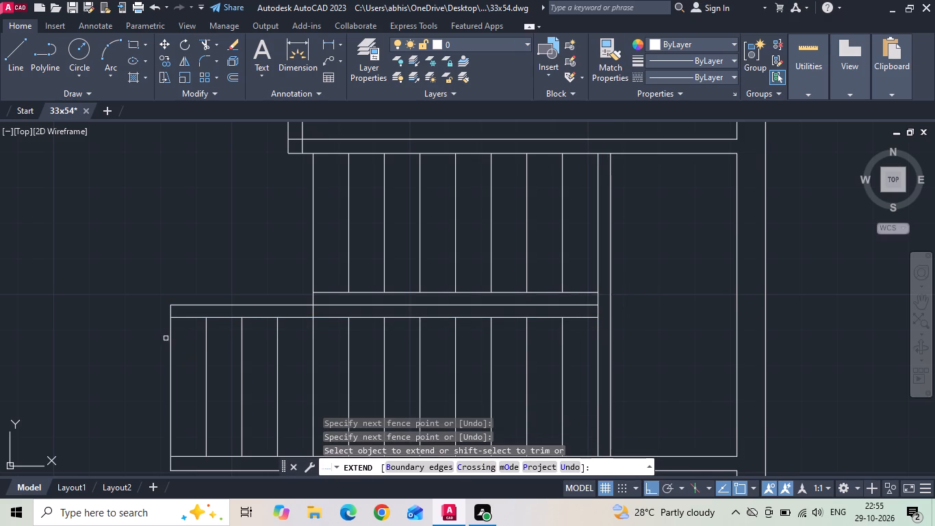
key(Escape)
Trim the upper flight's leftmost line between the middle line and the lower flight's top line.
text(tr)
key(space)
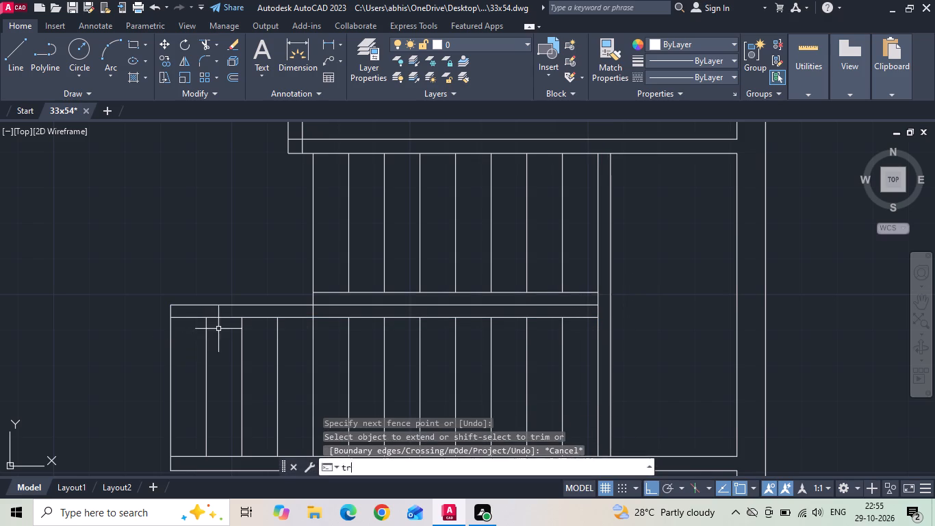
click(311, 310)
key(Escape)
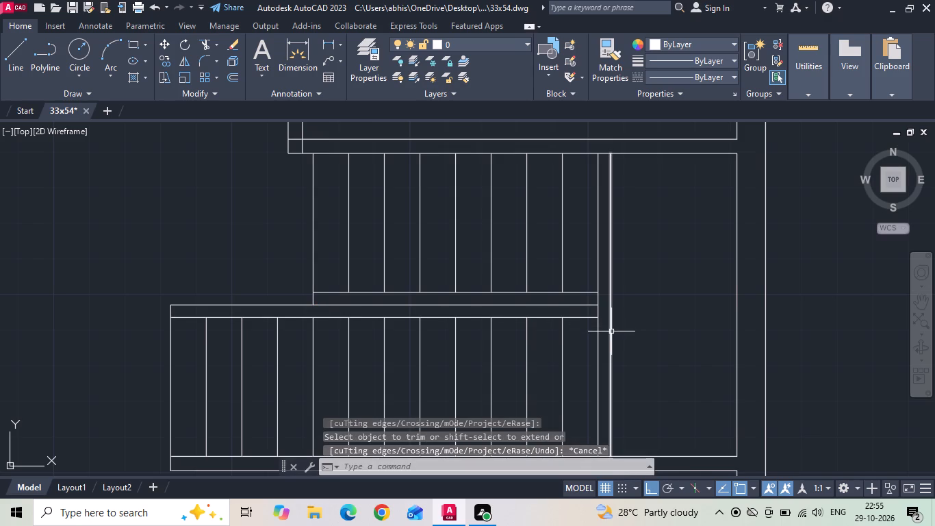
Extend the upper flight's bottom line and the lower flight's top line to the offset line on the landing.
text(ex)
key(space)
click(584, 292)
click(589, 319)
key(Escape)
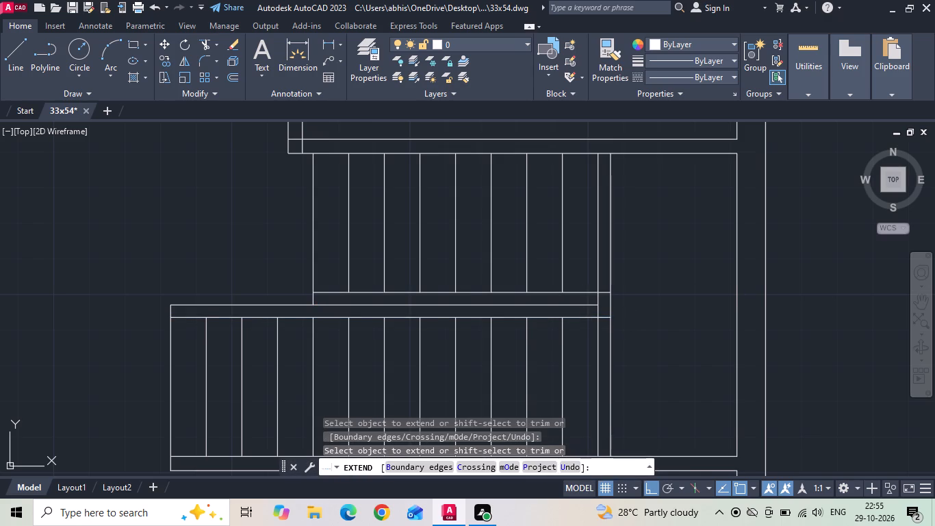
Trim the offset landing line above and below the gap, and the landing edge inside the gap, to close the railing end.
key(t)
key(r)
key(space)
click(608, 269)
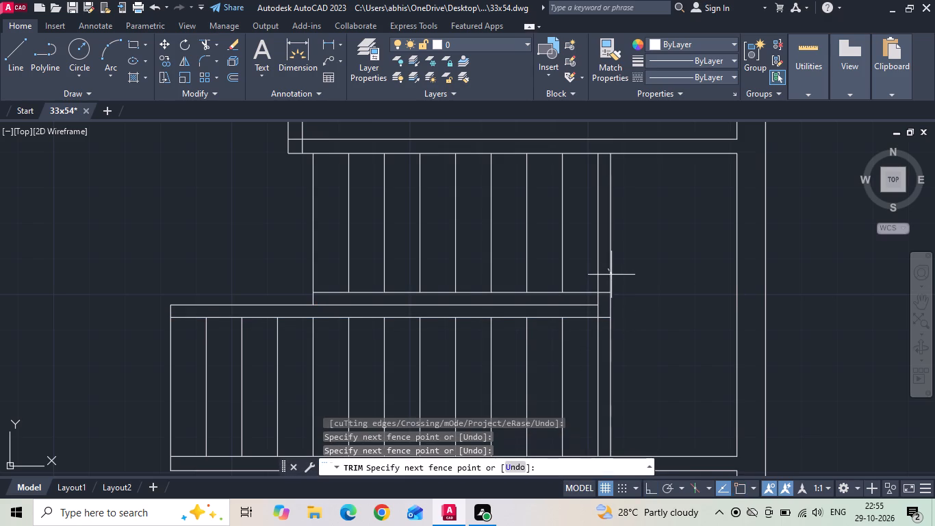
click(617, 280)
click(612, 341)
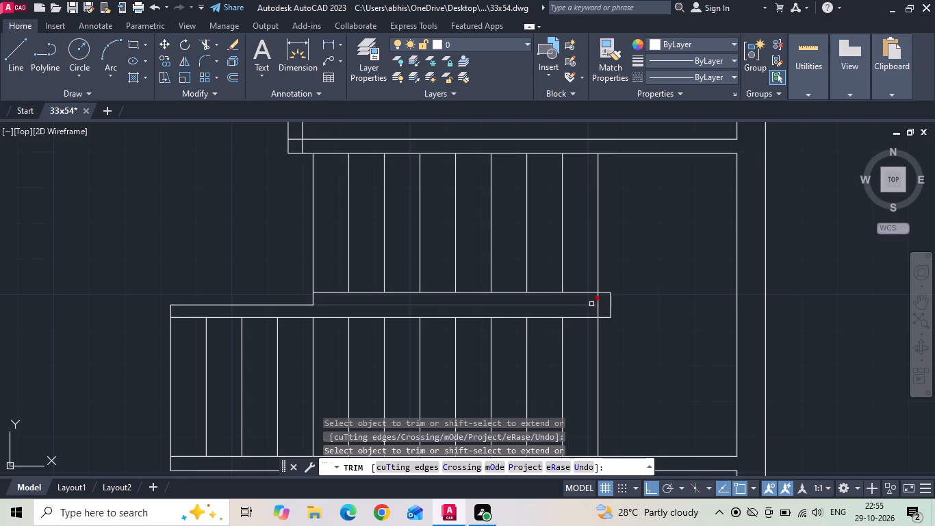
click(600, 299)
click(598, 309)
key(Escape)
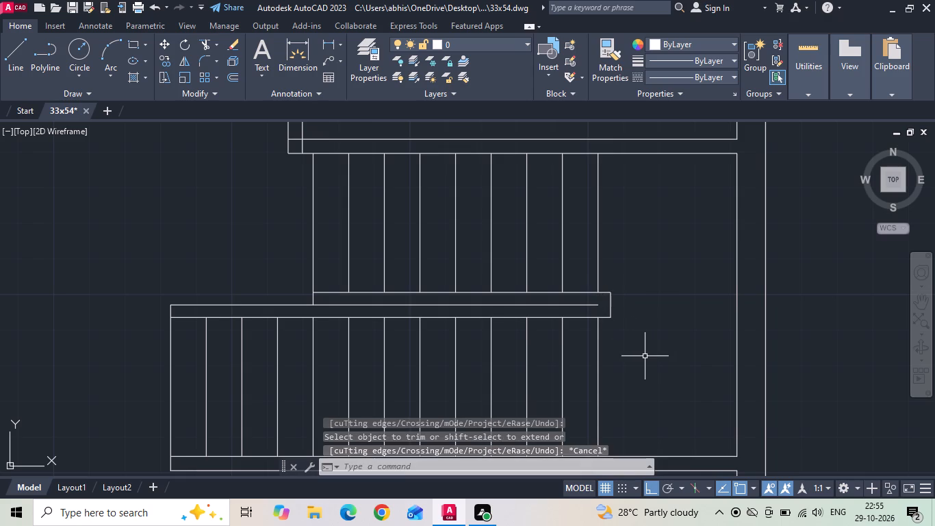
Save the drawing.
scroll(645, 356, down, 2)
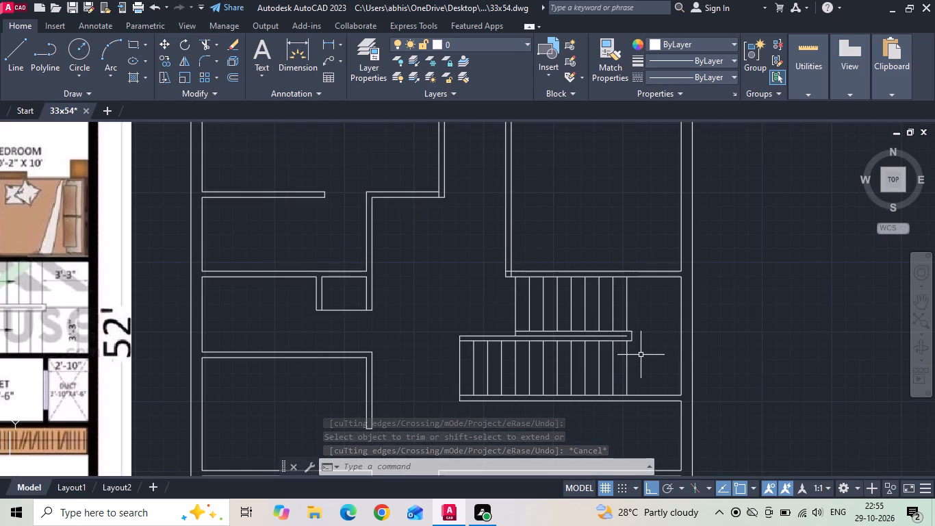
key(ctrl+s)
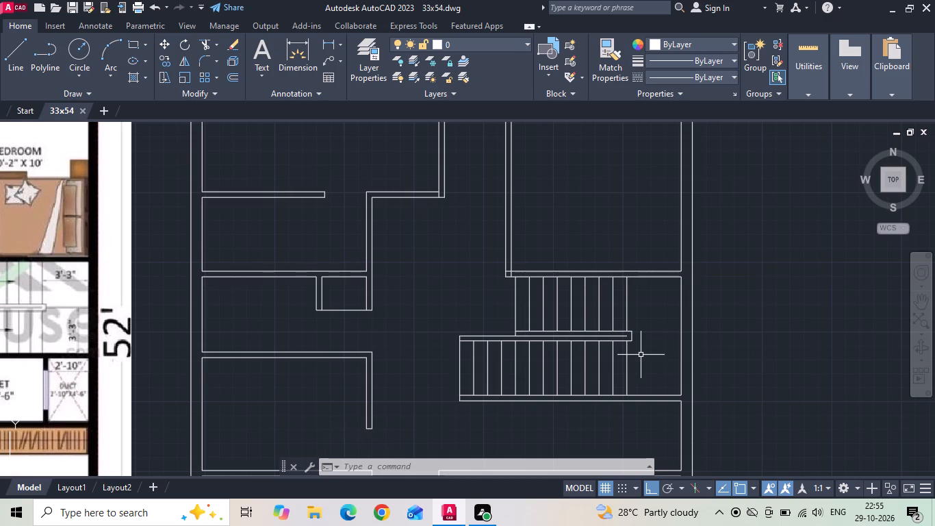
Examine the staircase, toilet and duct area of the first floor reference image against the drawn plan.
scroll(640, 265, down, 2)
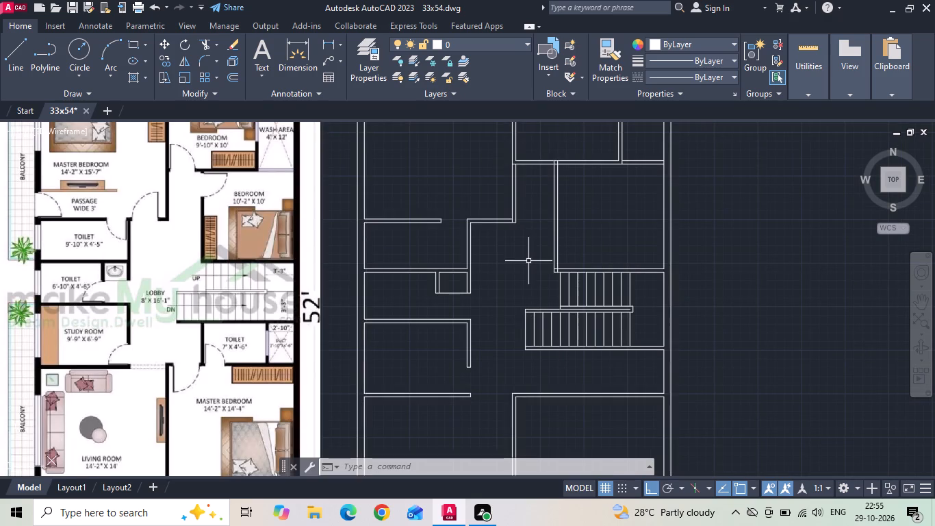
key(Escape)
middle_drag(504, 309, 515, 264)
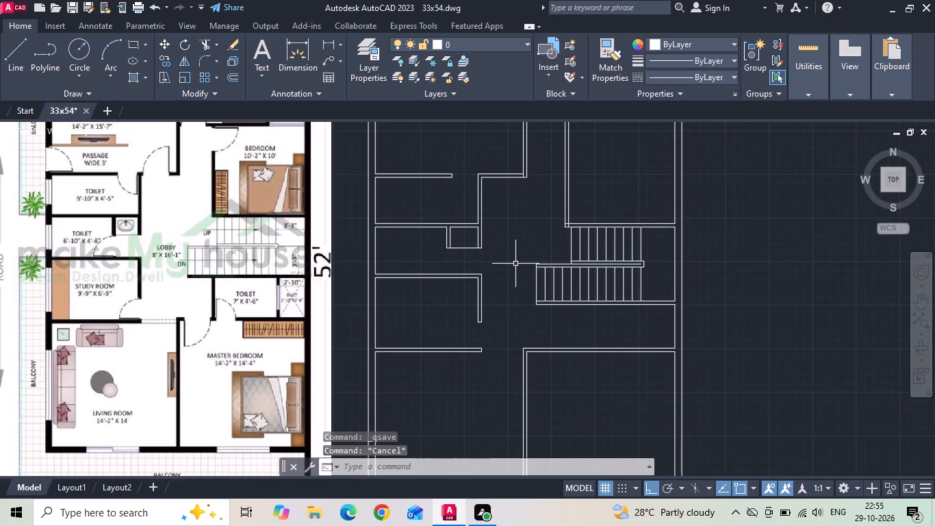
scroll(148, 336, up, 2)
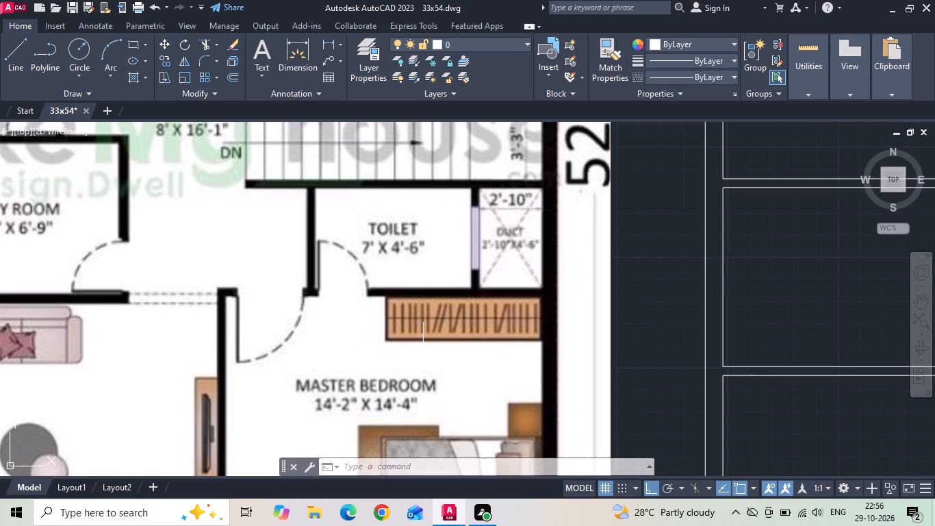
scroll(419, 347, down, 1)
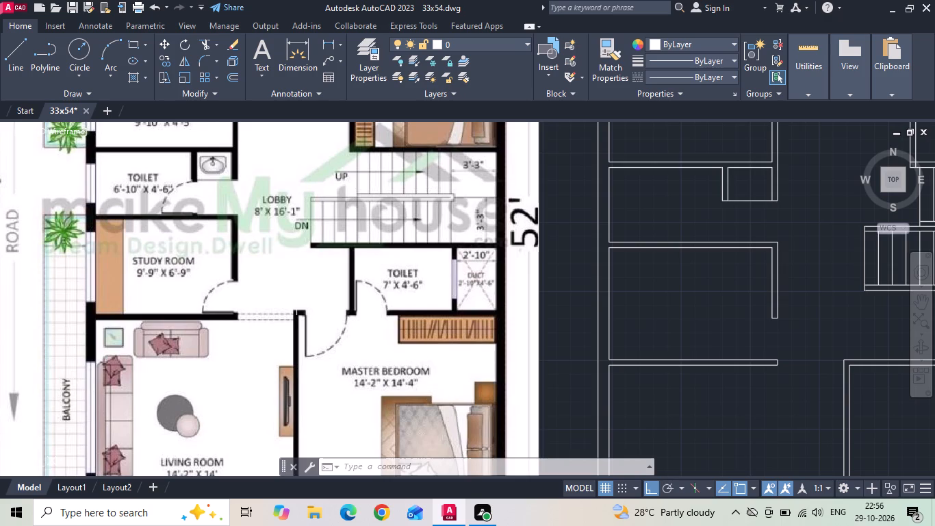
scroll(296, 292, down, 2)
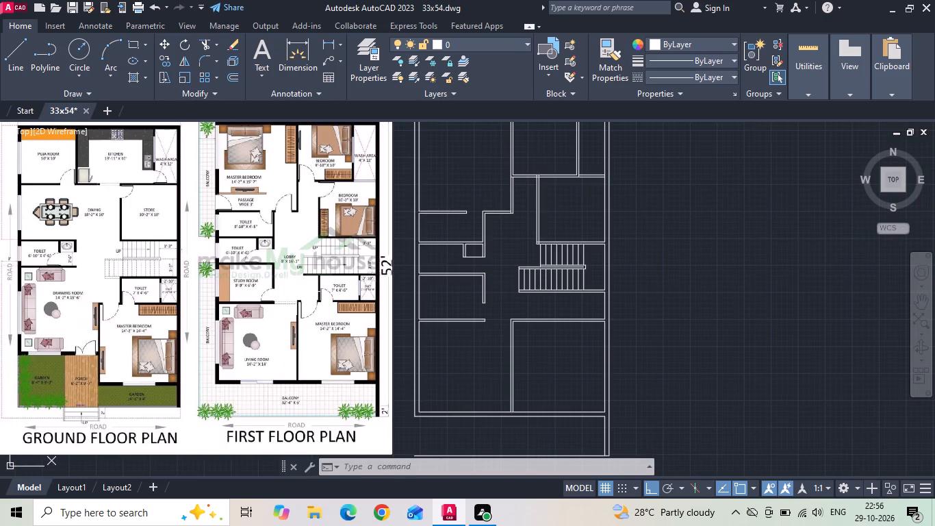
scroll(586, 339, up, 2)
scroll(574, 315, down, 1)
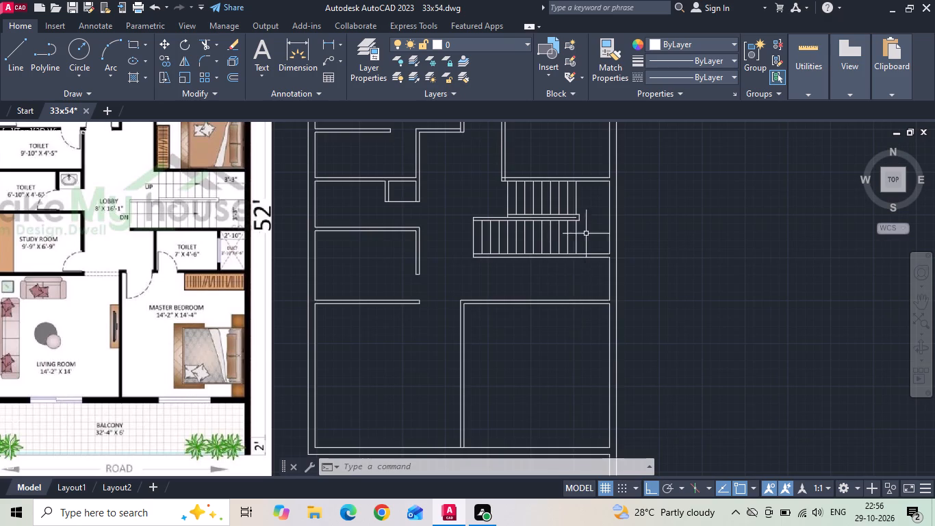
Move the lower flight's tread lines and the two horizontal double-line walls below them up by 4".
scroll(586, 225, up, 1)
drag(593, 264, 589, 280)
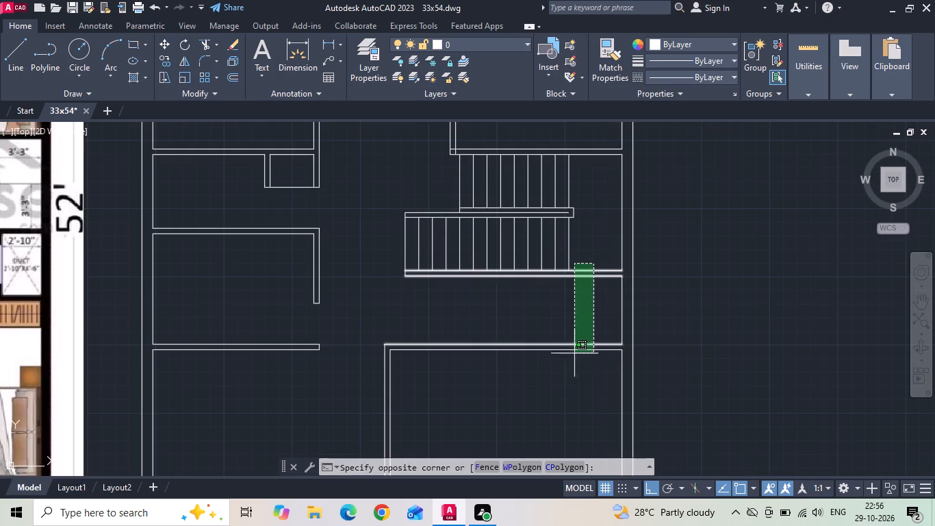
click(571, 366)
scroll(392, 314, down, 1)
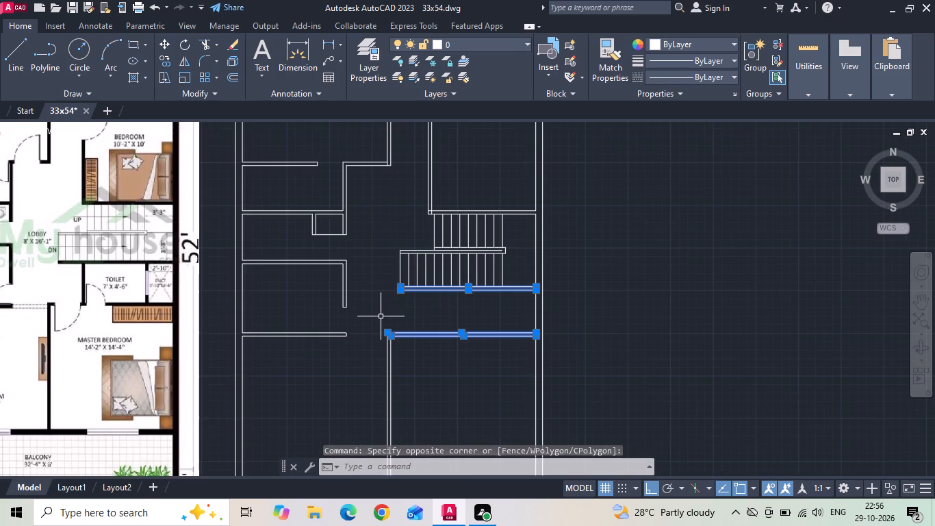
scroll(525, 245, up, 1)
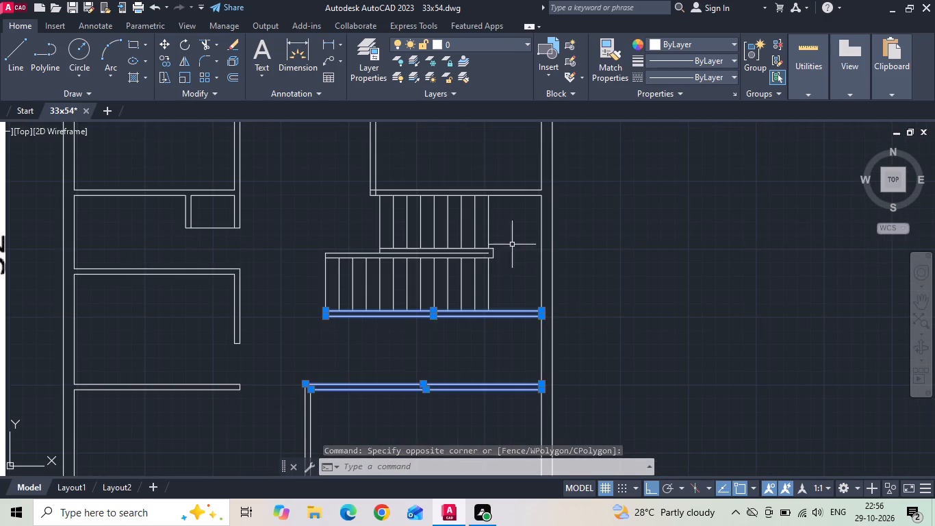
drag(508, 236, 498, 246)
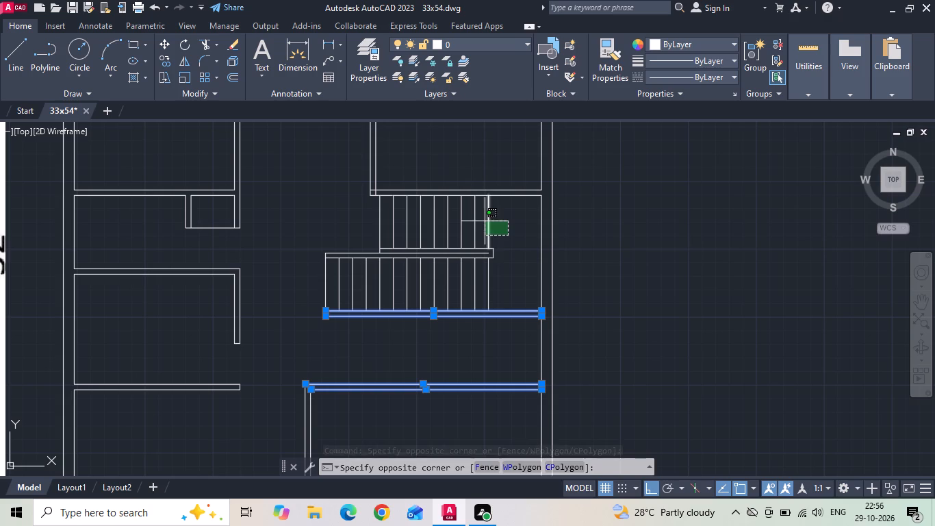
click(513, 220)
drag(491, 290, 437, 295)
click(312, 290)
right_click(312, 290)
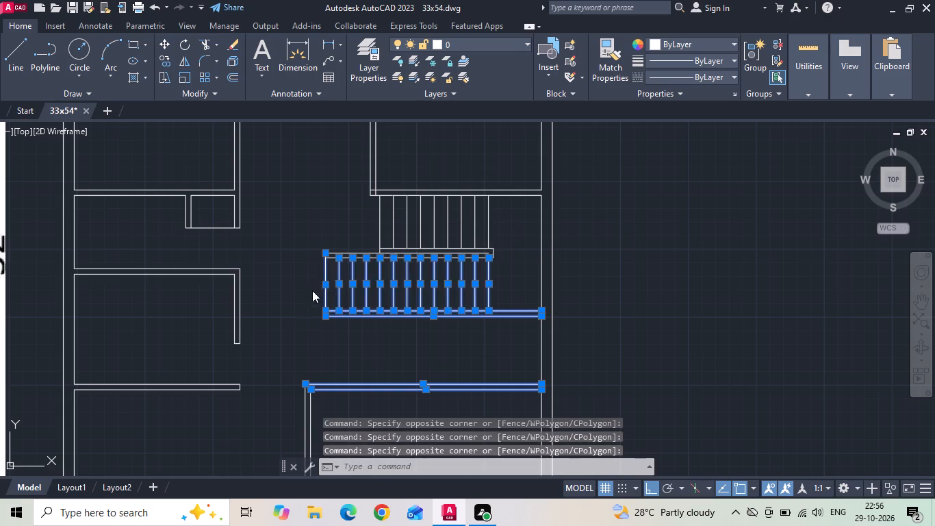
click(367, 266)
click(616, 307)
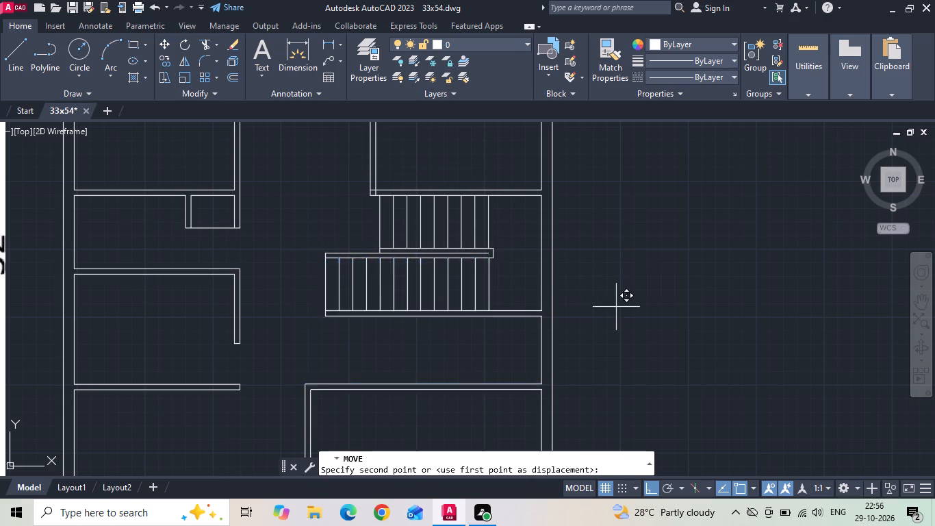
text(4)
key(space)
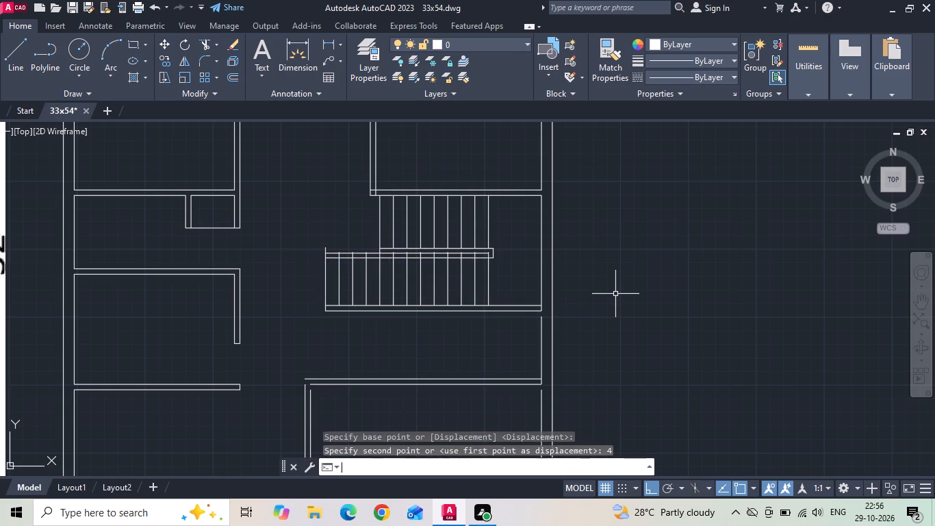
Measure the lower flight's width along a tread with a linear dimension.
click(329, 42)
scroll(490, 229, up, 1)
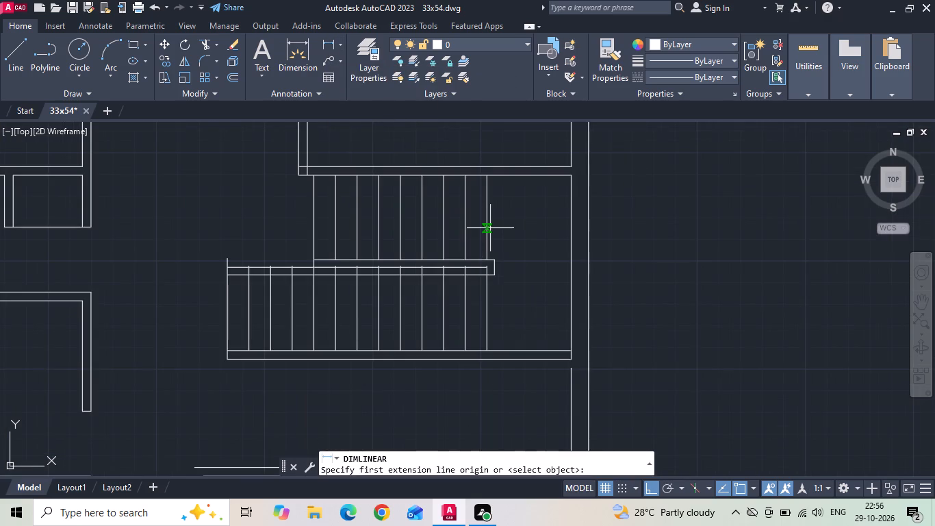
scroll(450, 264, up, 1)
click(469, 265)
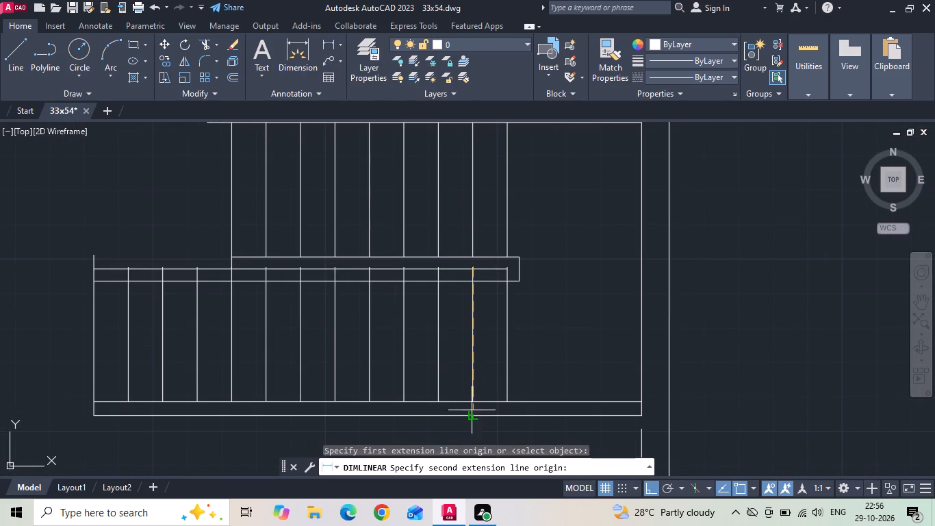
click(472, 397)
key(Escape)
Move the railing's lower line up to the top ends of the lower flight's tread lines.
scroll(494, 256, up, 1)
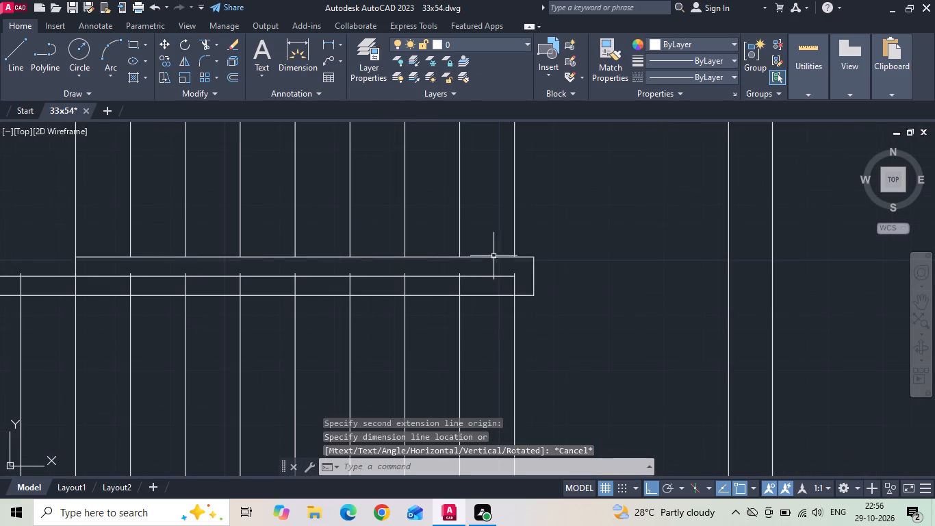
drag(488, 286, 485, 297)
click(476, 313)
right_click(489, 290)
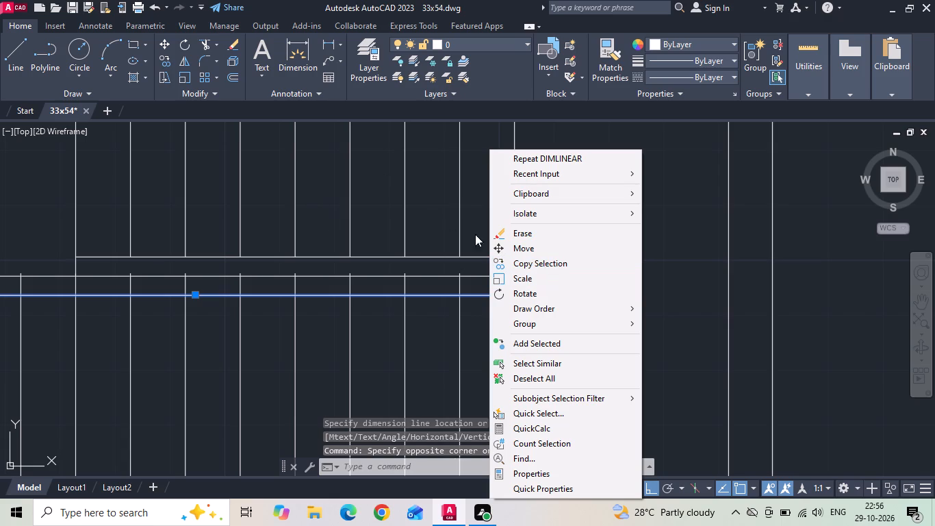
click(516, 250)
scroll(454, 290, up, 1)
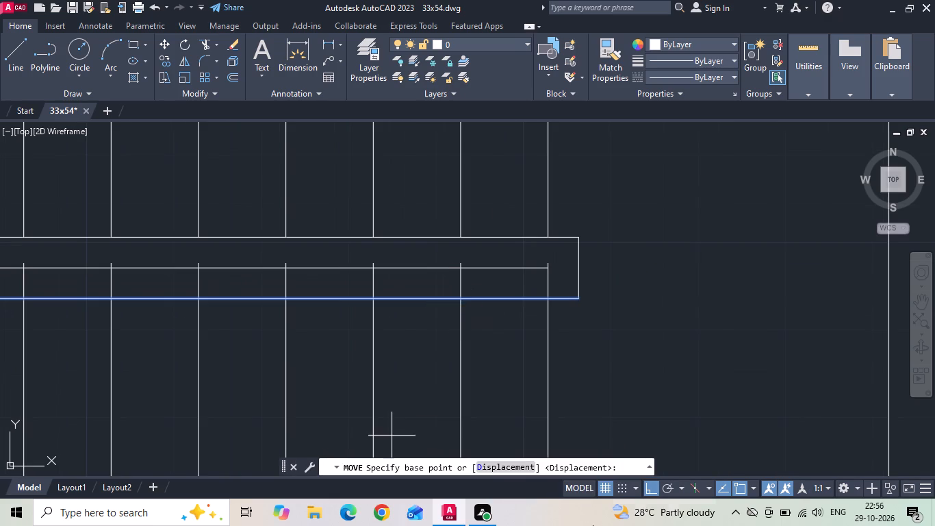
click(460, 299)
click(460, 260)
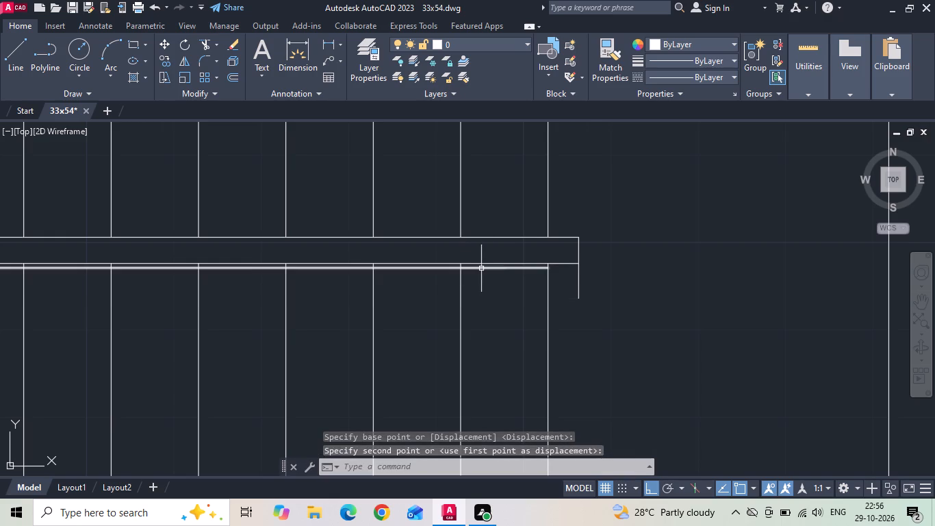
Erase the old middle line in the gap between the two flights.
click(481, 267)
key(Delete)
Trim the lower flight's leftmost tread line where it projects above the flight's top line.
scroll(709, 290, down, 2)
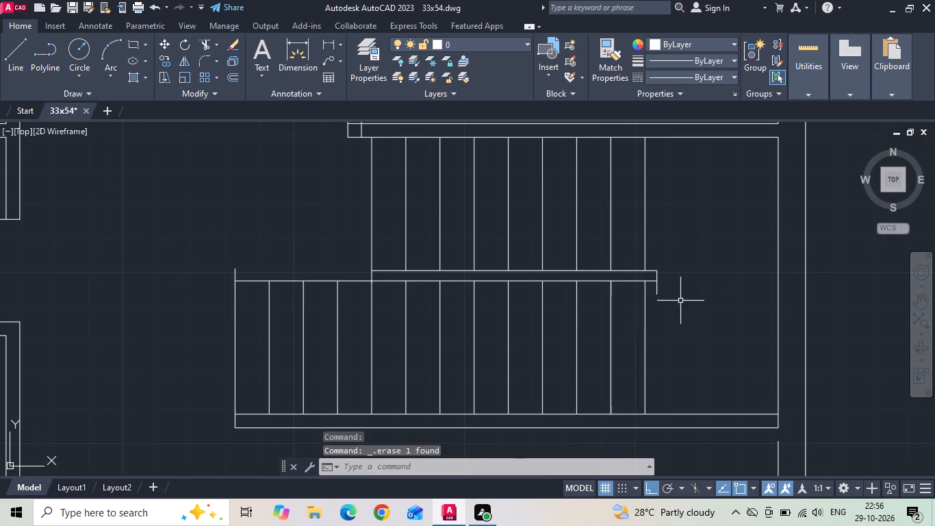
key(t)
key(r)
key(space)
key(space)
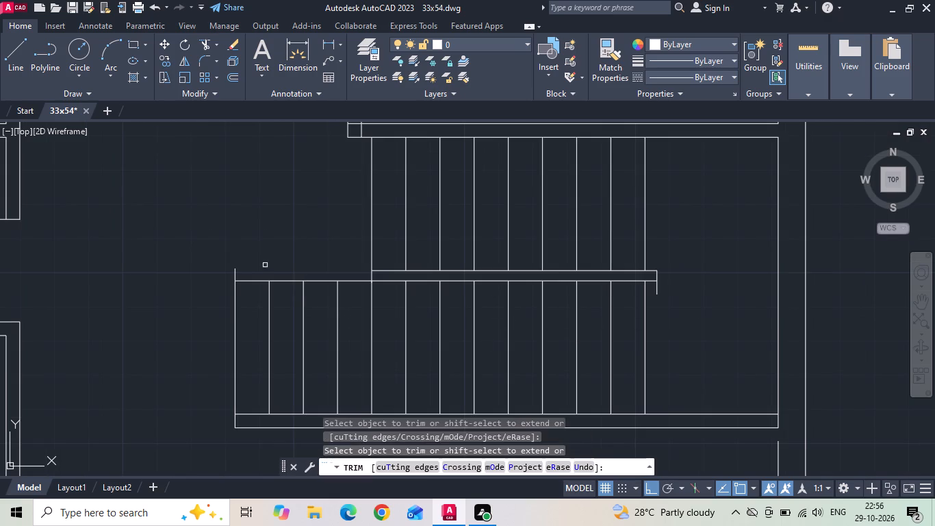
click(231, 272)
click(248, 268)
key(Escape)
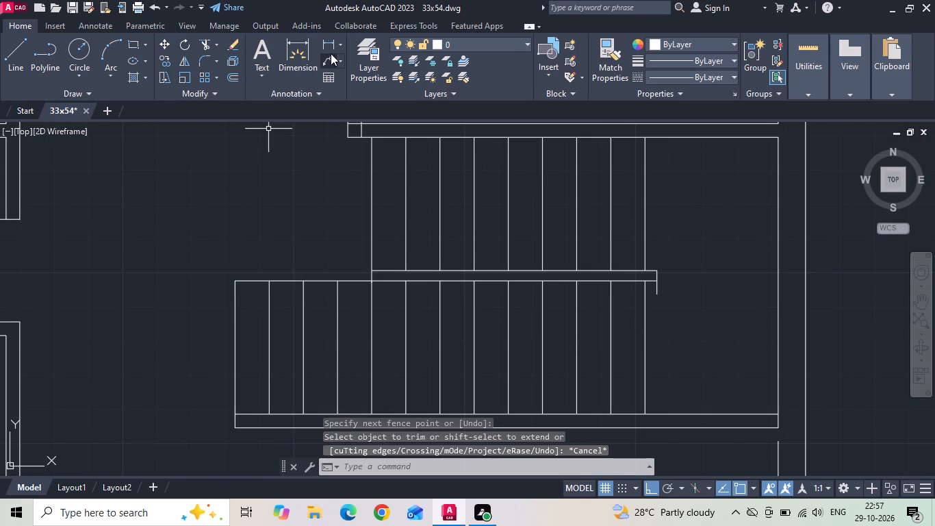
Measure the gap between the two railing lines with a linear dimension.
click(329, 38)
click(460, 271)
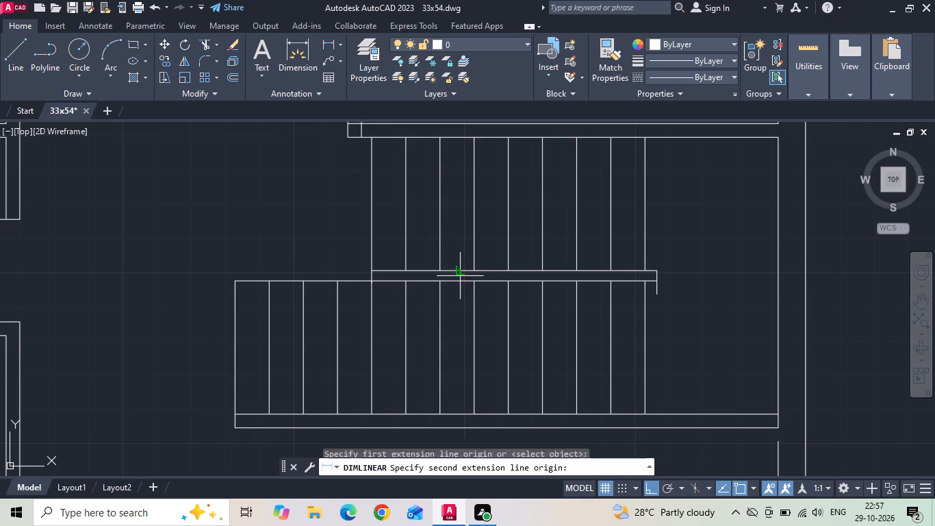
click(461, 280)
key(Escape)
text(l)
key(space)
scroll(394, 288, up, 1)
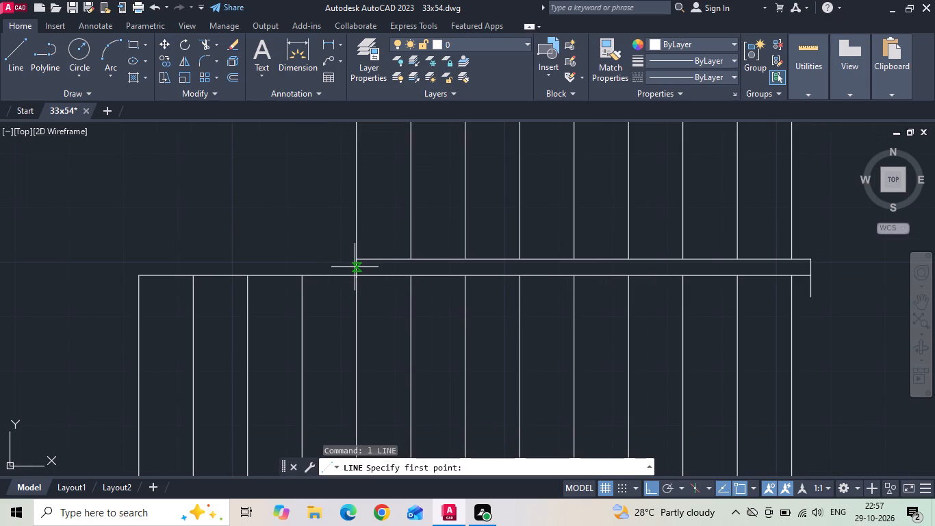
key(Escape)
Trim the railing's end line on the landing where it projects below the lower railing line.
key(t)
key(r)
key(space)
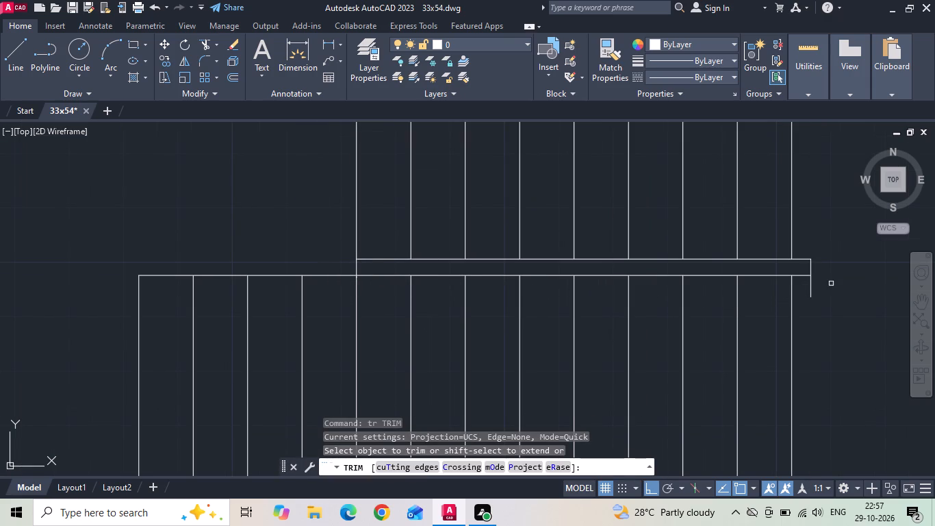
click(810, 290)
key(Escape)
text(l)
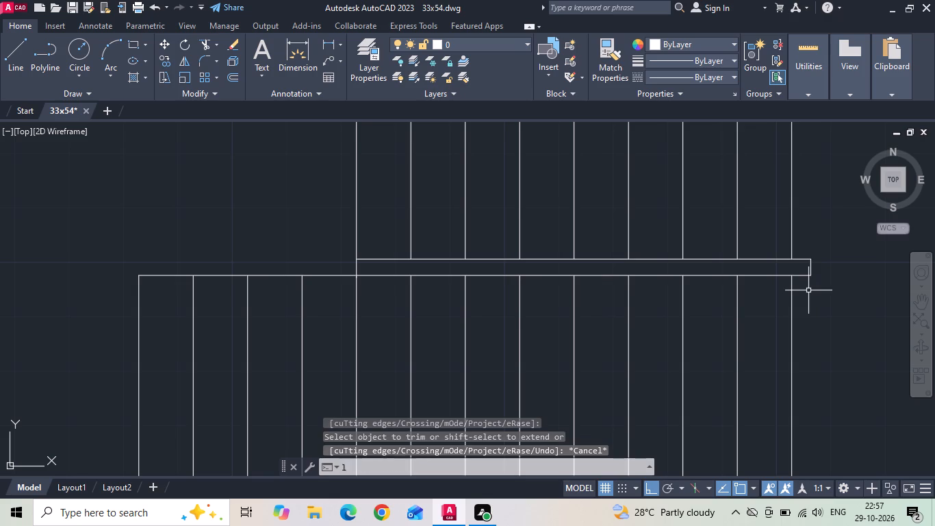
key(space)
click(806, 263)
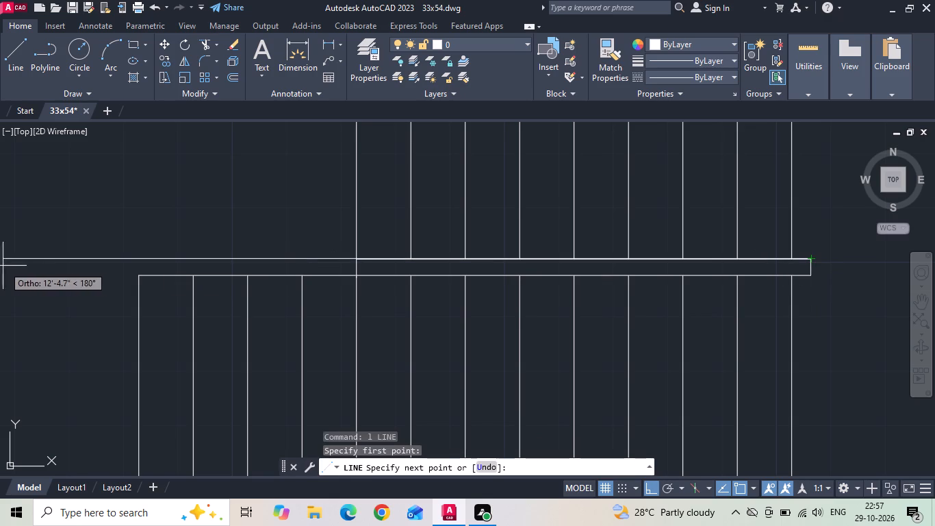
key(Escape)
Draw a horizontal middle line from the midpoint of the railing's landing end to above the lower flight's leftmost tread line.
key(l)
key(space)
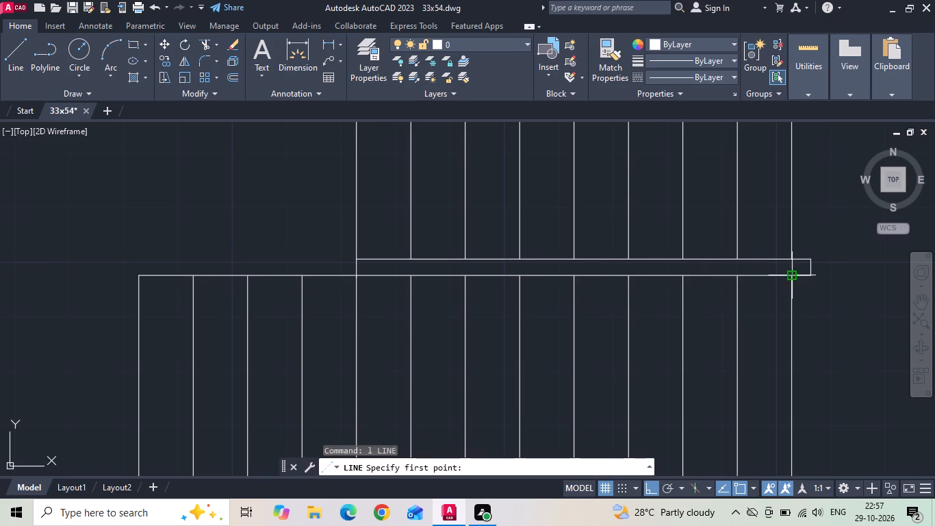
drag(813, 266, 807, 268)
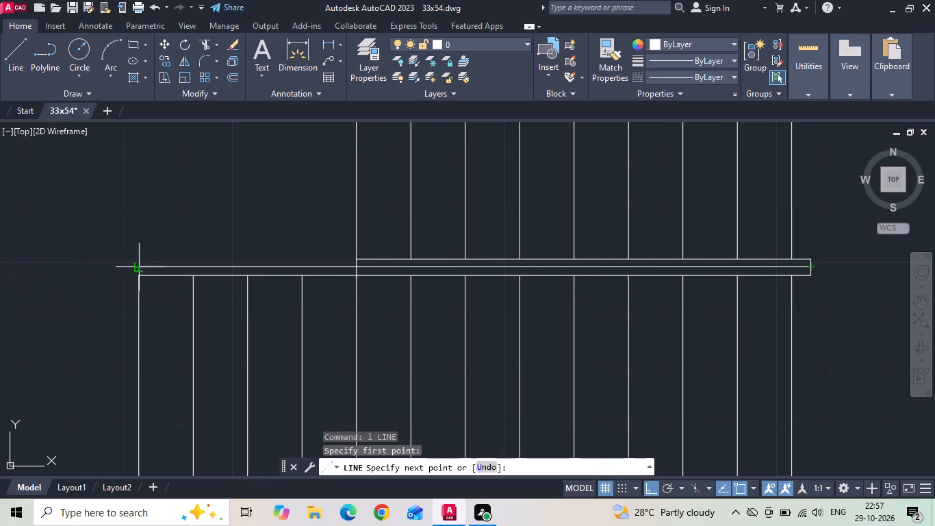
click(138, 266)
key(Escape)
Extend the lower flight's leftmost tread line up to the new middle line of the railing.
key(e)
key(x)
key(space)
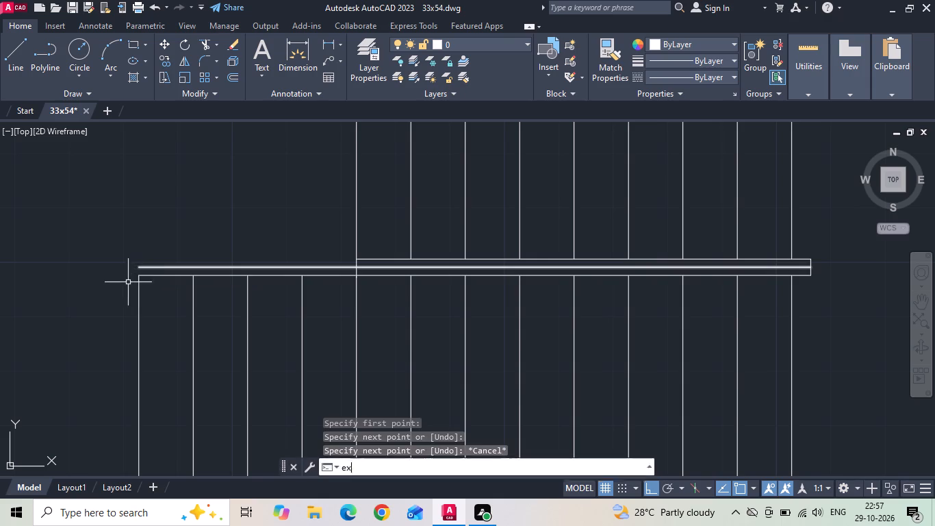
drag(138, 310, 155, 322)
key(Escape)
Trim the upper flight's first tread line between the railing's middle line and its lower line.
text(tr)
key(space)
key(space)
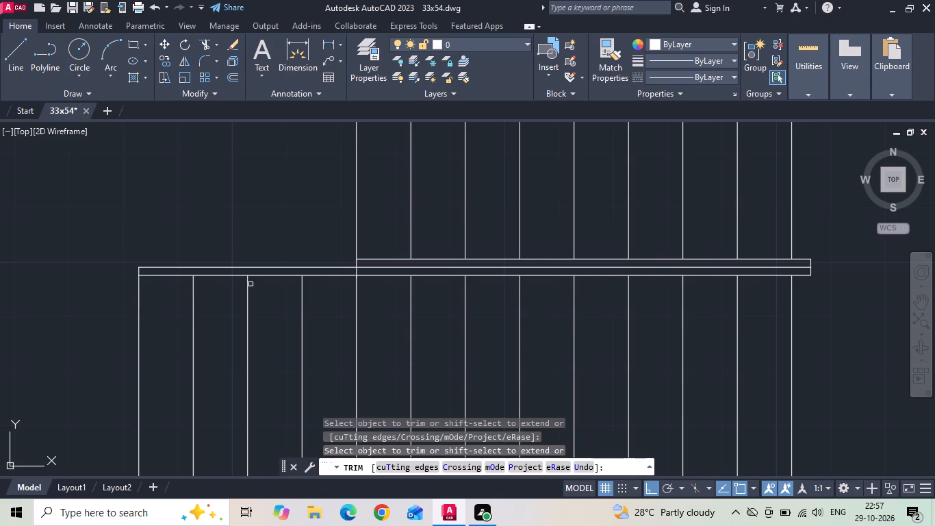
click(355, 273)
scroll(207, 230, down, 1)
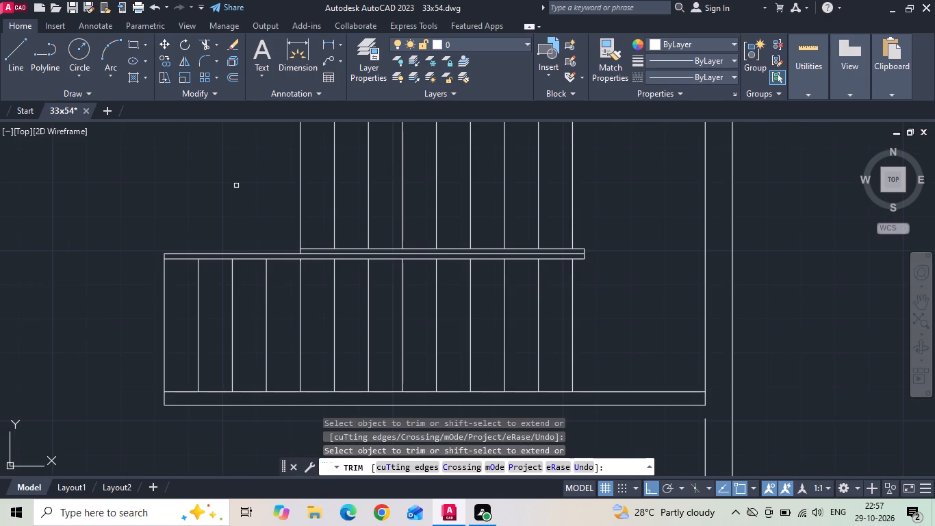
key(Escape)
Extend both lines of the wall between the living room and master bedroom up to the bedroom's upper wall.
scroll(588, 277, down, 3)
scroll(148, 279, up, 2)
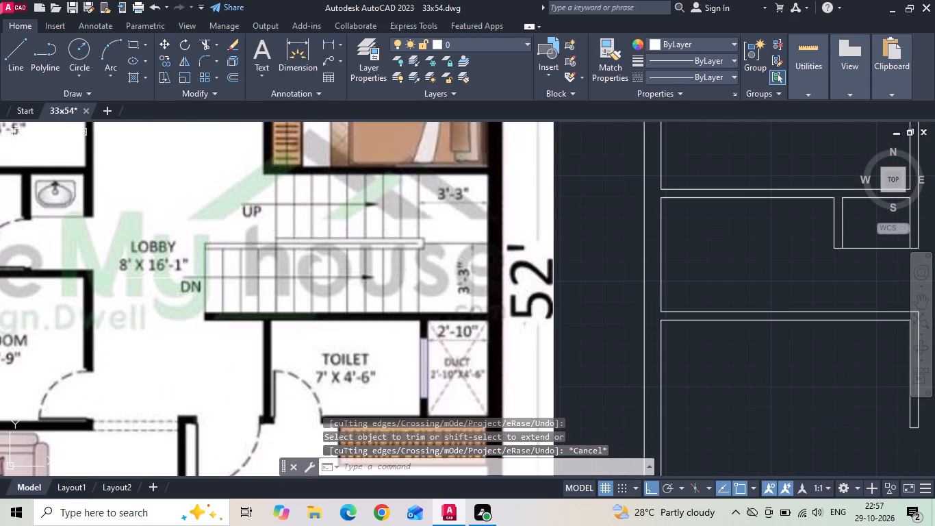
scroll(148, 278, down, 1)
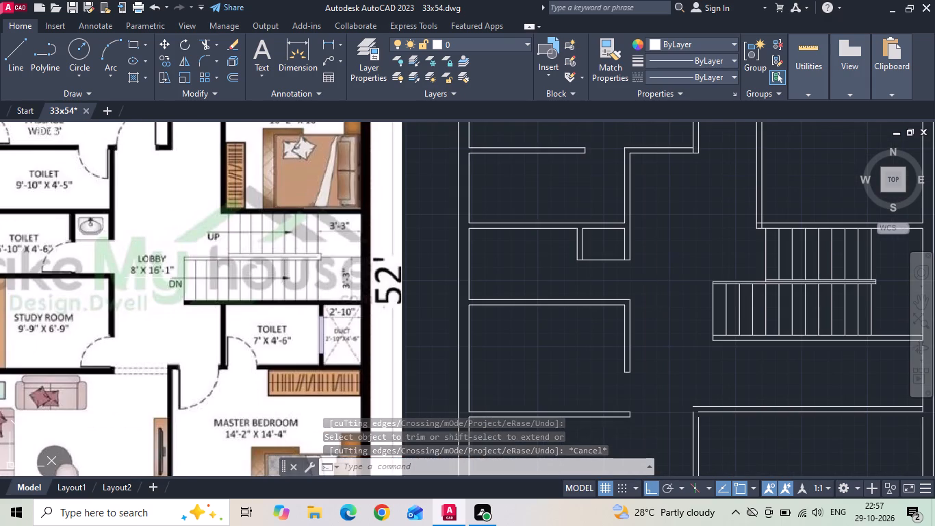
scroll(240, 267, down, 2)
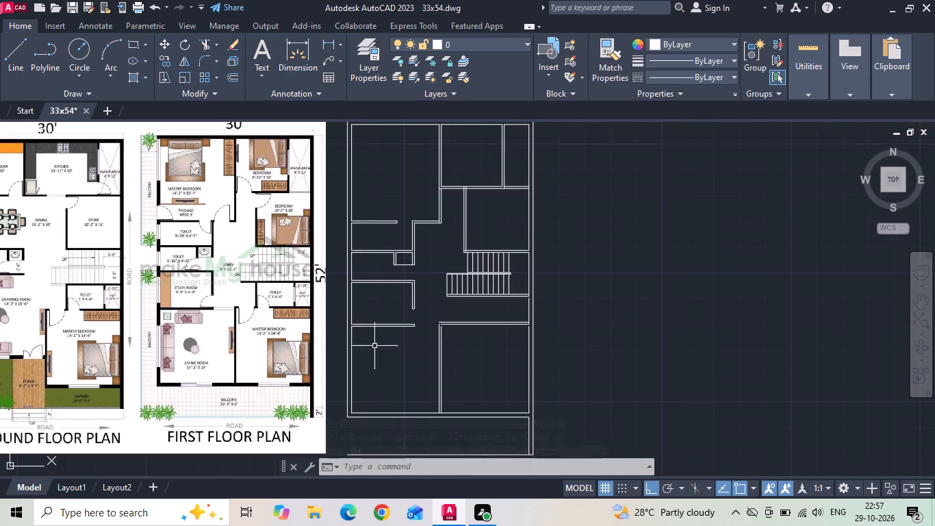
scroll(425, 350, up, 1)
text(ex)
key(space)
click(450, 366)
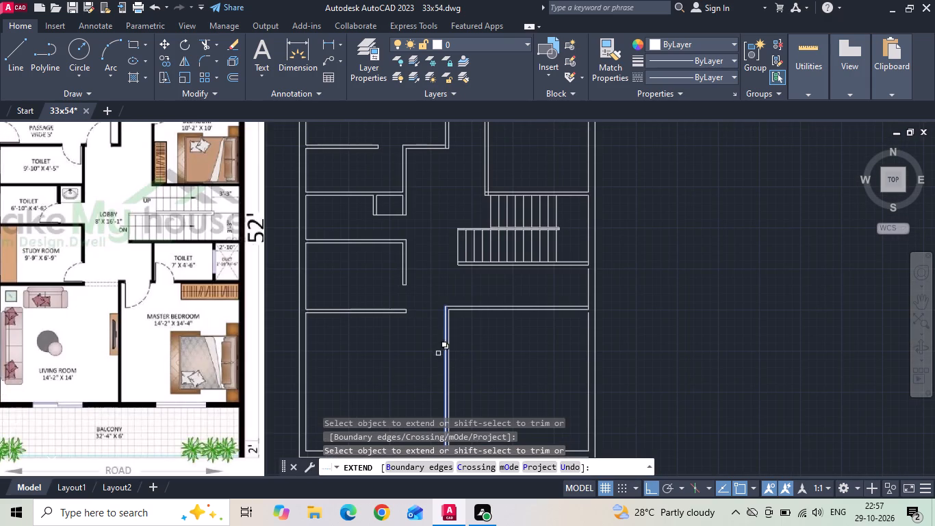
click(445, 322)
key(Escape)
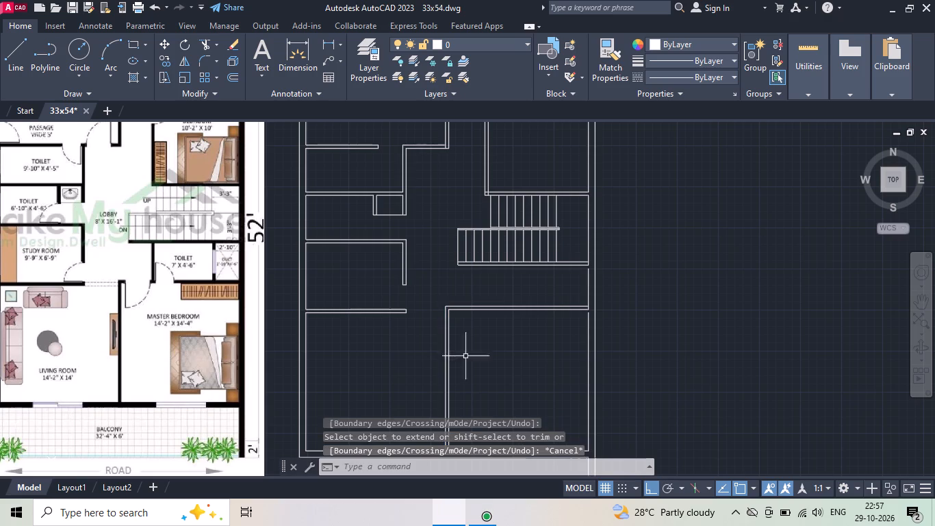
Join both lines of the wall below the lower flight to the outer wall's inner line with zero-radius fillets.
scroll(528, 277, up, 1)
key(f)
key(space)
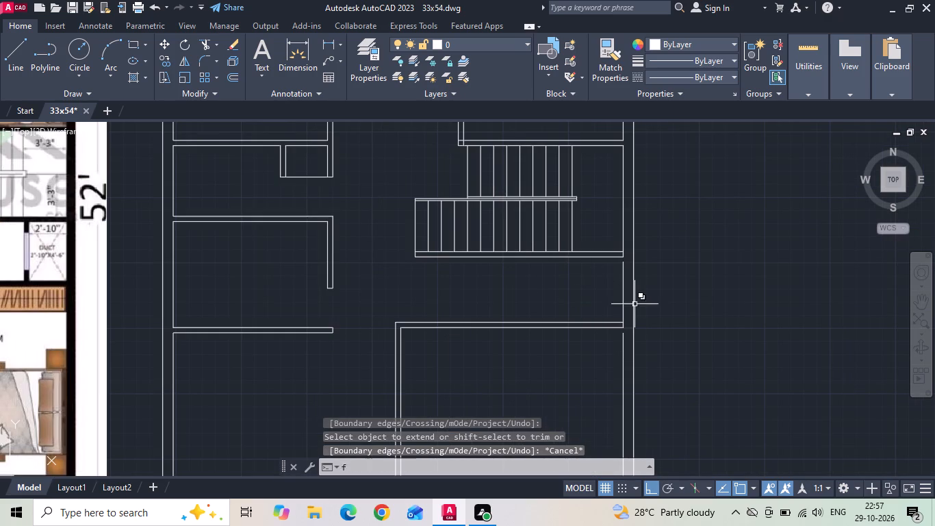
click(617, 249)
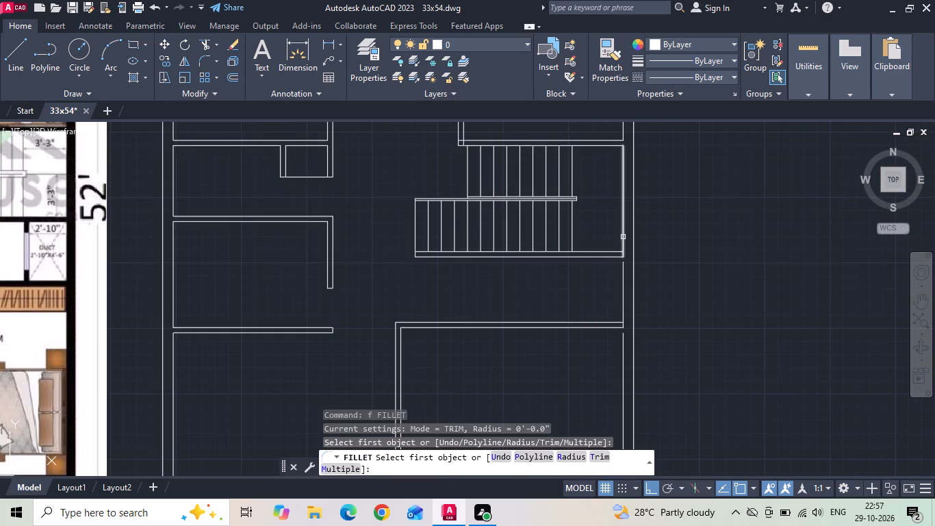
click(623, 237)
click(615, 251)
key(space)
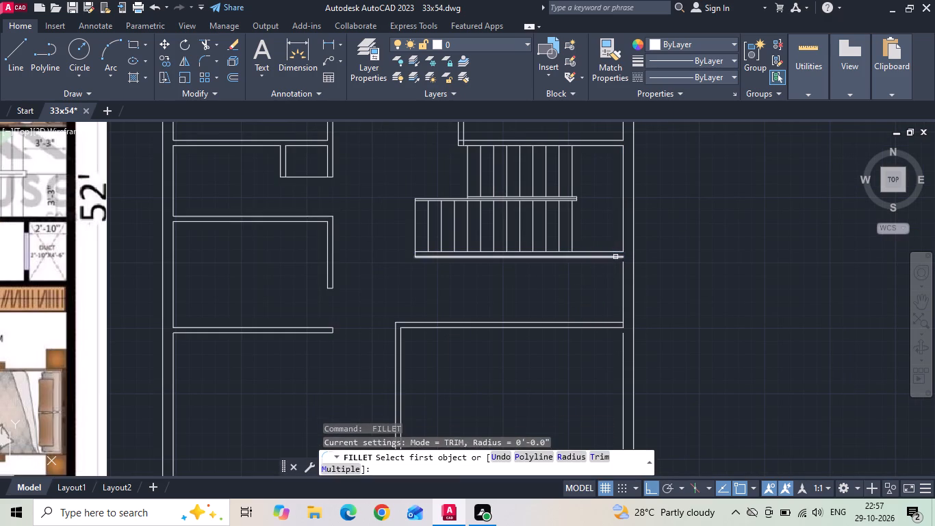
click(615, 258)
click(624, 277)
Join both lines of the master bedroom's upper wall to the outer wall's inner line with zero-radius fillets.
key(space)
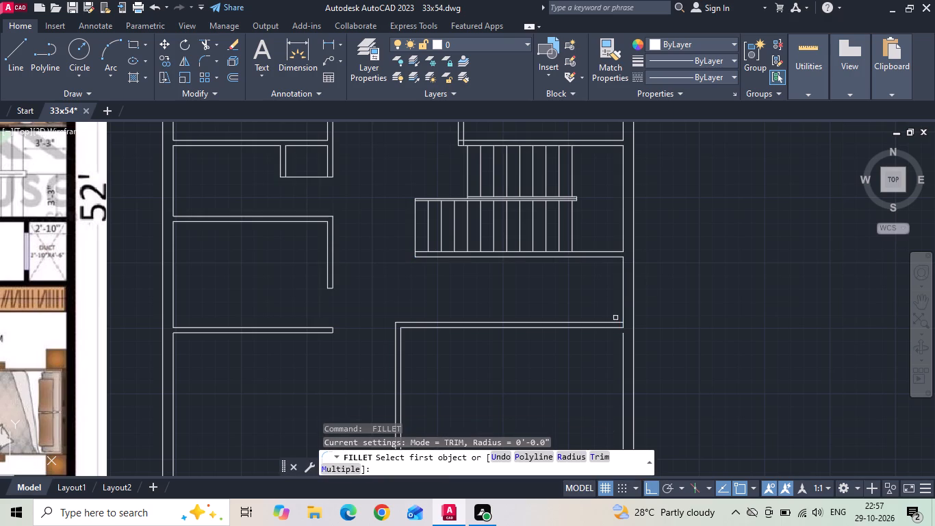
click(617, 321)
click(624, 306)
key(space)
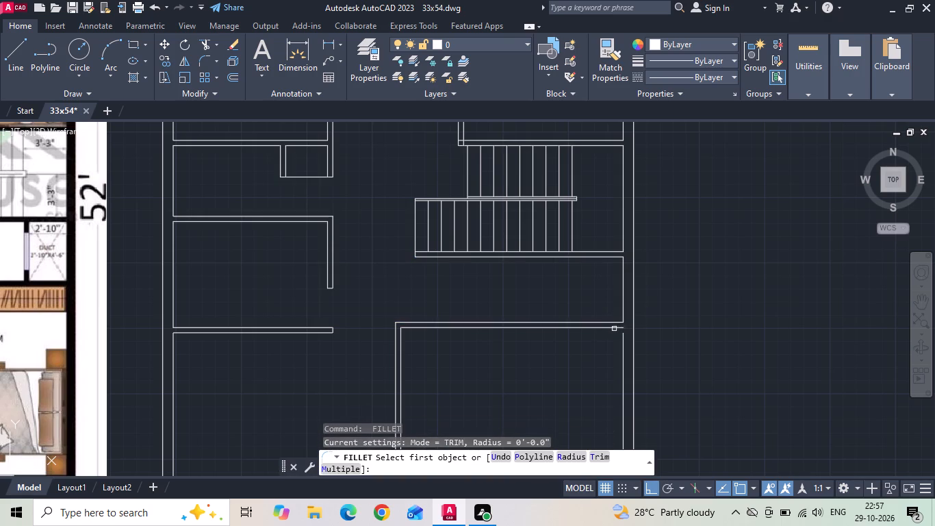
click(614, 329)
click(624, 338)
key(Escape)
Save the drawing.
key(ctrl+s)
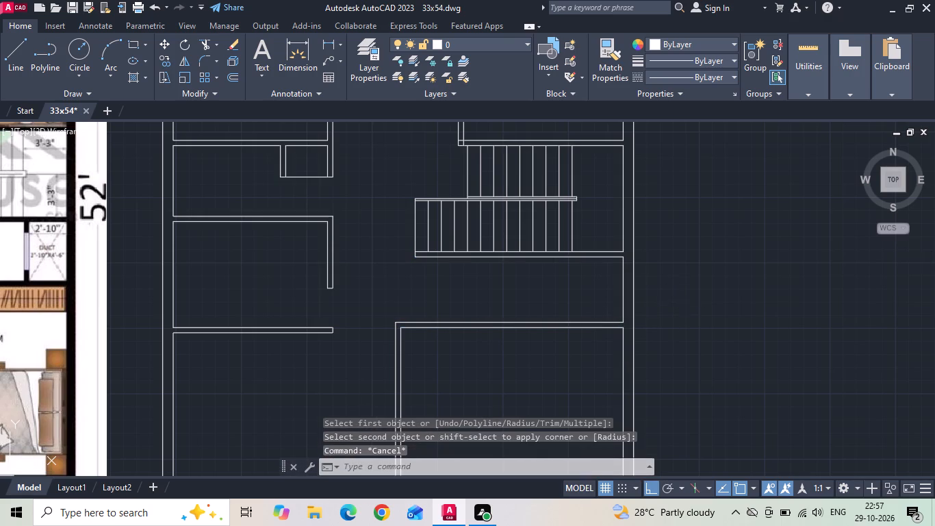
Measure the washbasin niche's depth beside the 6'-10" x 4'-6" toilet with a linear dimension.
scroll(617, 324, down, 1)
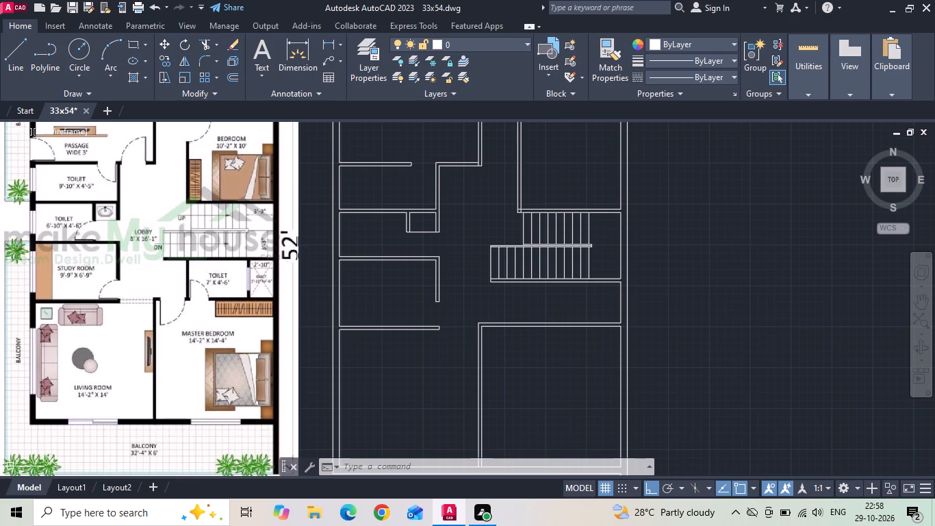
scroll(89, 157, up, 2)
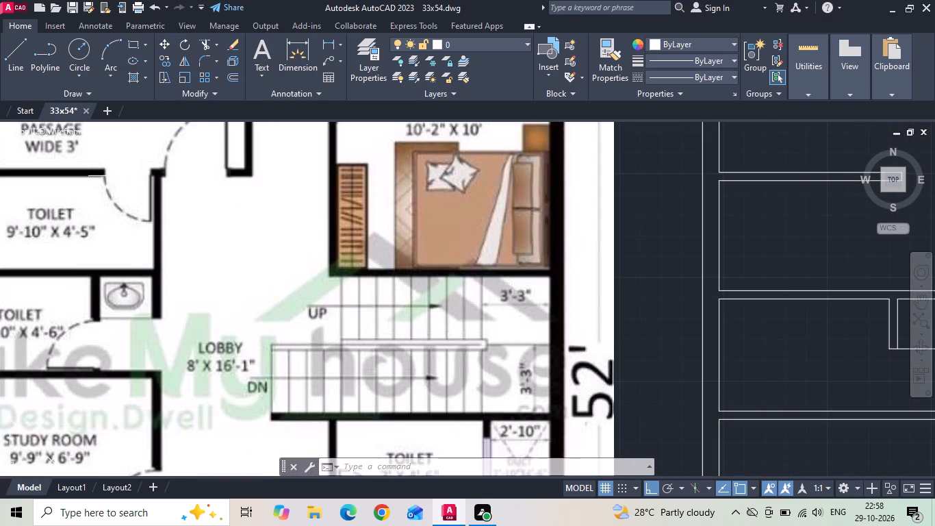
scroll(255, 225, down, 1)
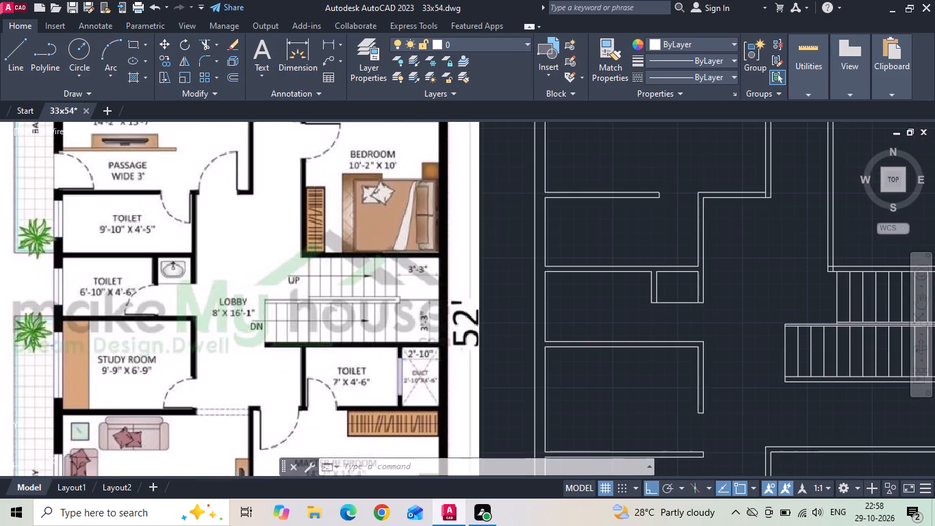
scroll(166, 308, up, 2)
scroll(166, 308, down, 2)
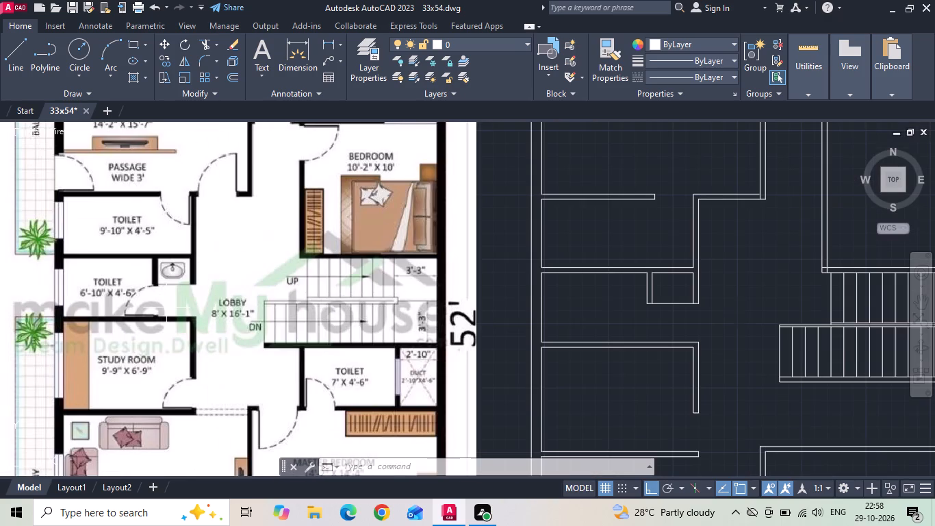
click(324, 45)
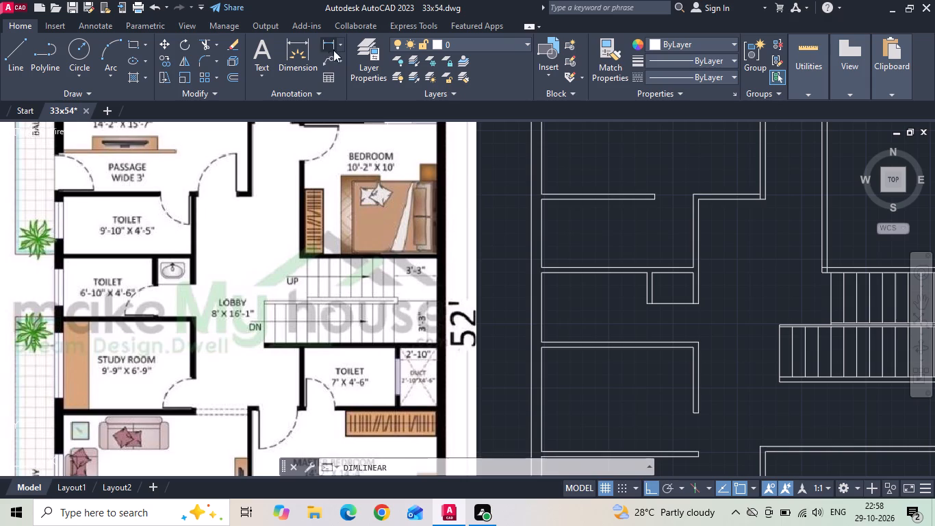
scroll(678, 294, up, 1)
click(673, 263)
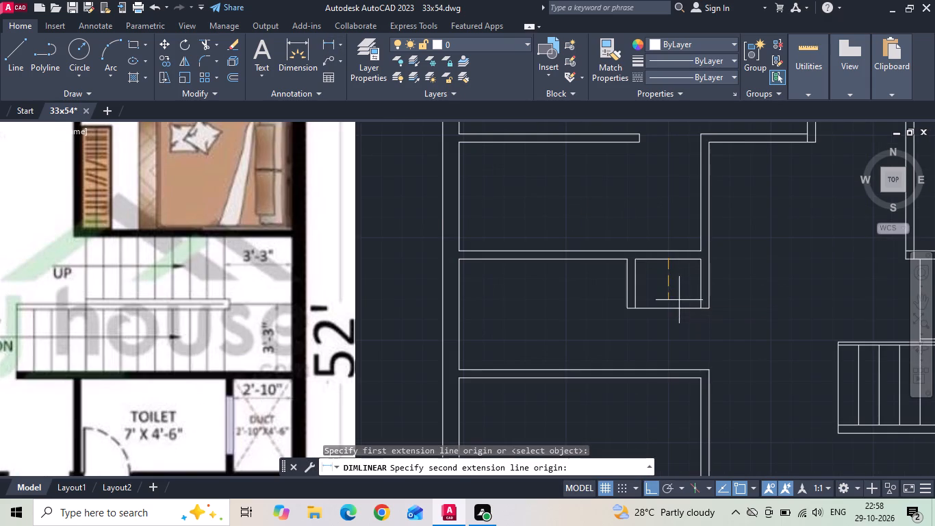
click(671, 313)
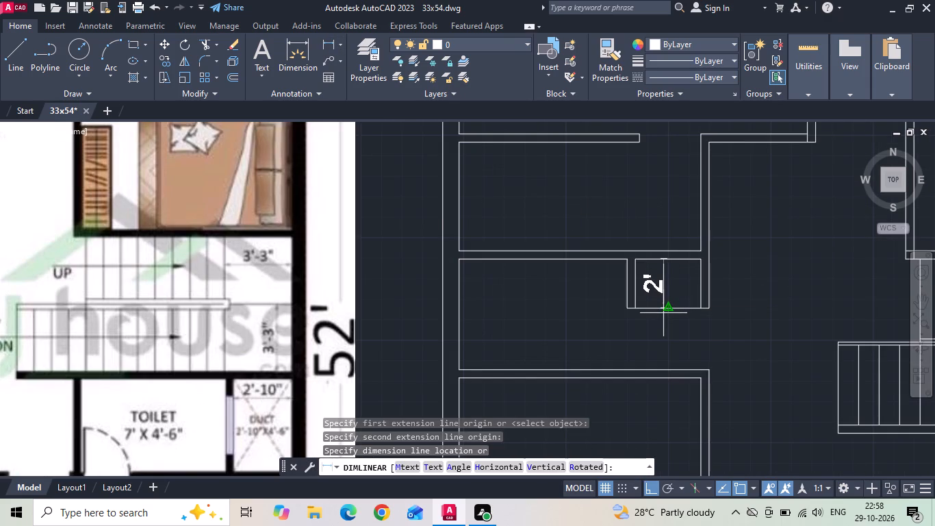
scroll(663, 313, down, 1)
key(Escape)
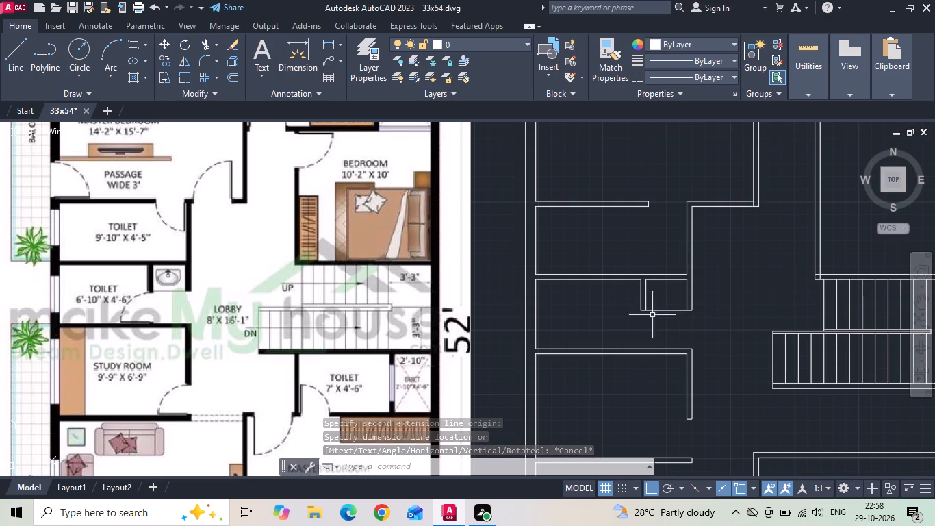
Compare the first floor reference image's toilets, lobby, bedrooms and door openings with the drawn plan.
scroll(483, 302, down, 1)
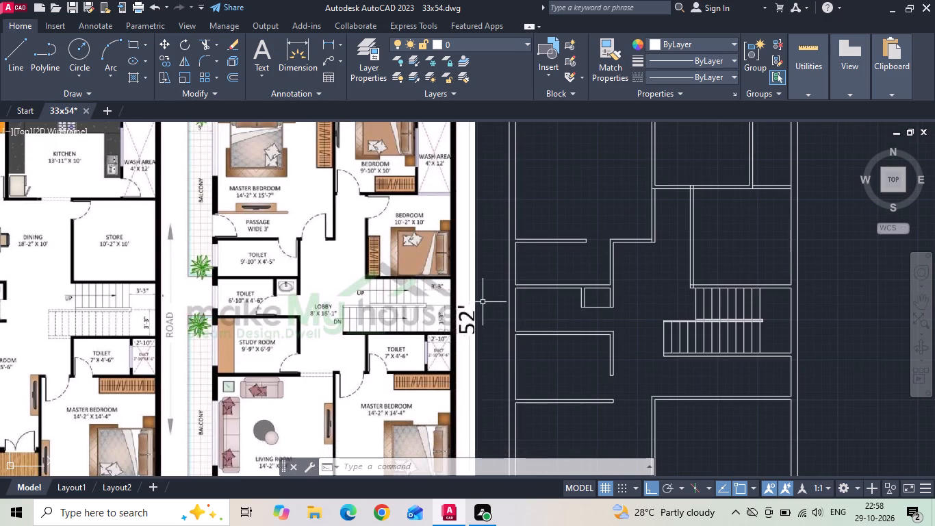
scroll(203, 262, up, 2)
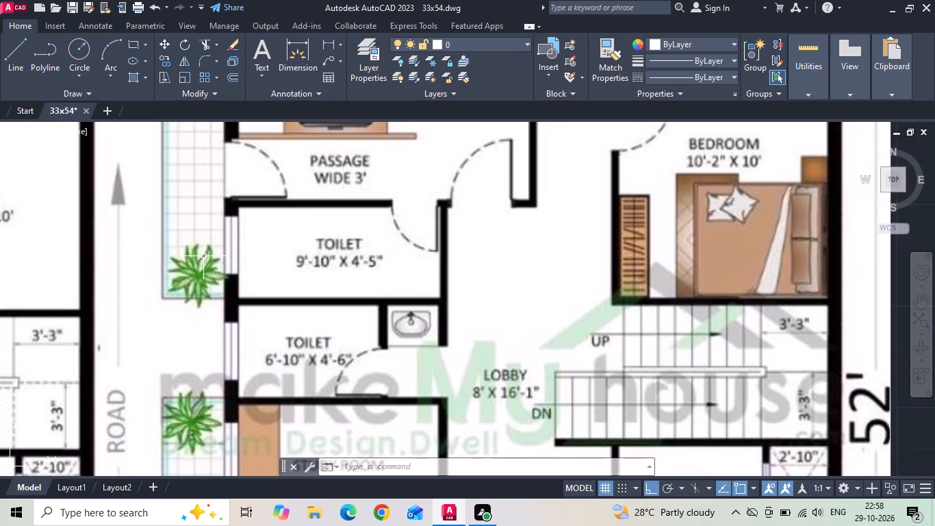
scroll(204, 255, down, 1)
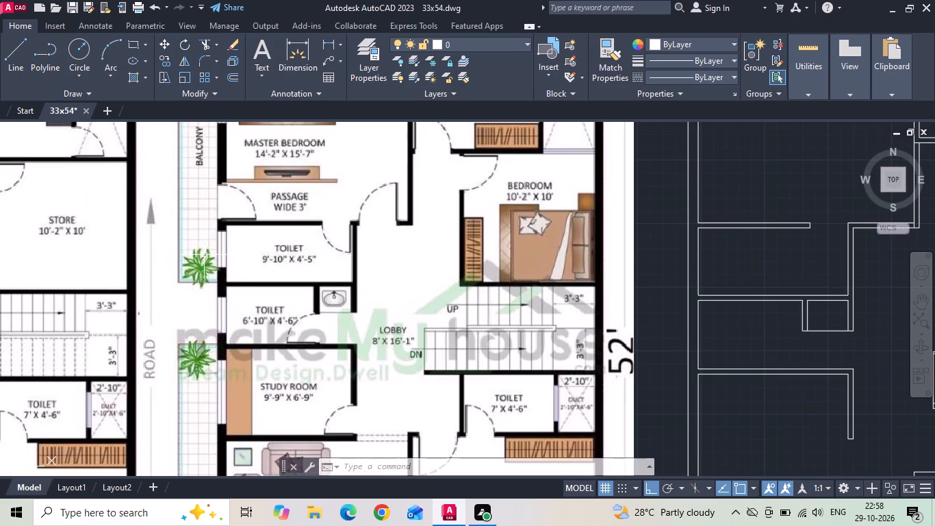
scroll(205, 255, down, 1)
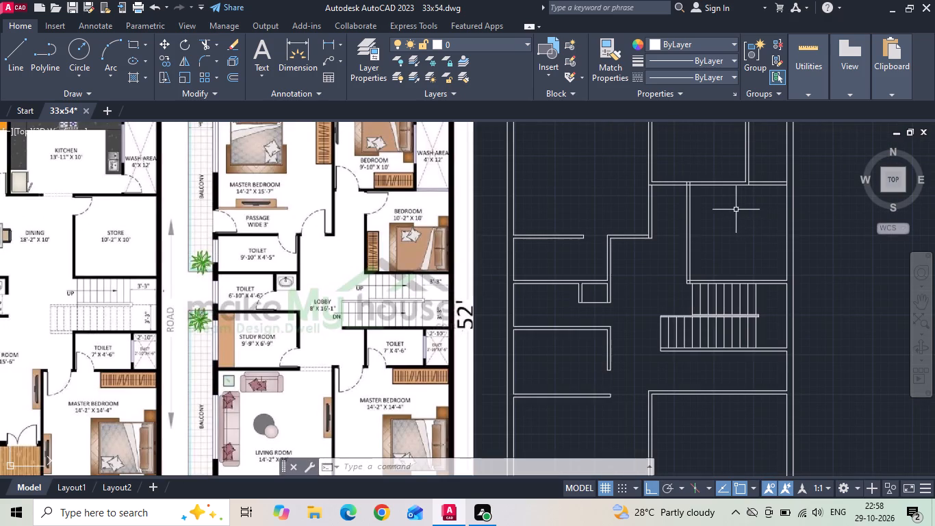
middle_drag(721, 221, 674, 284)
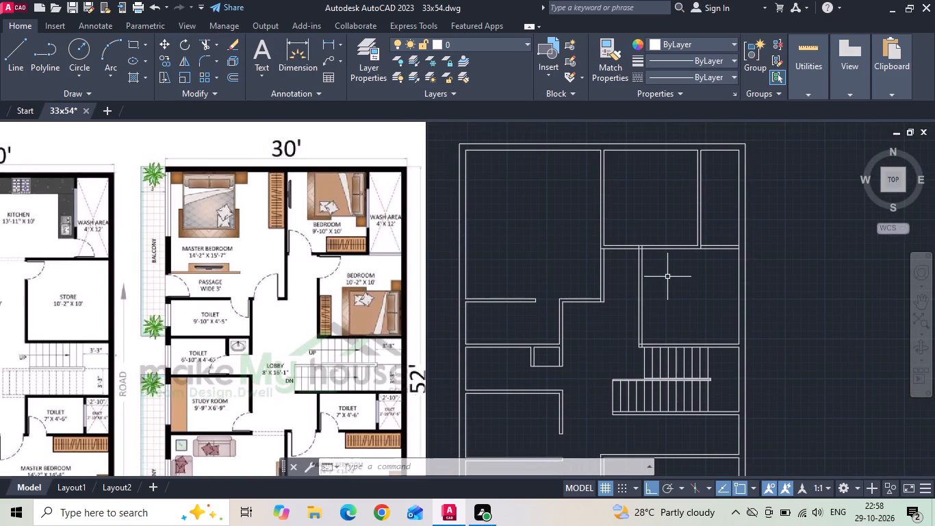
scroll(277, 265, up, 5)
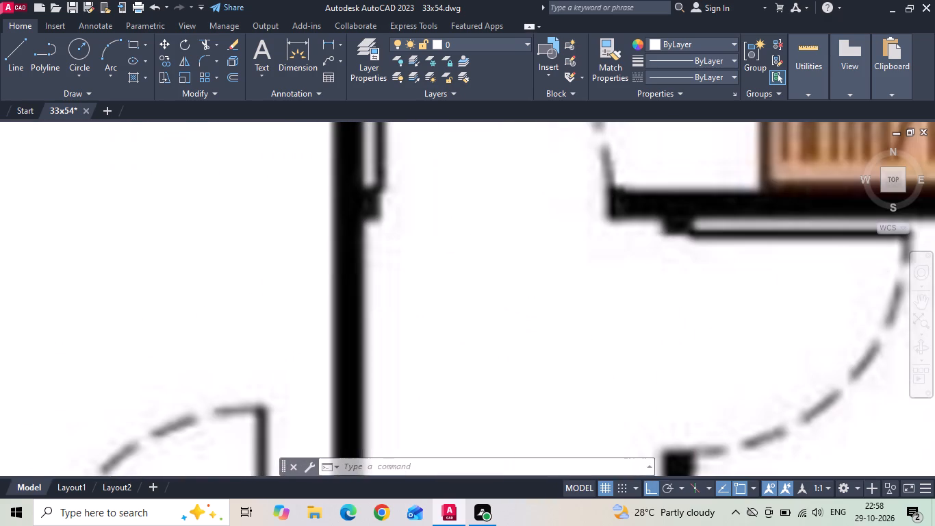
scroll(278, 245, down, 8)
scroll(482, 232, up, 2)
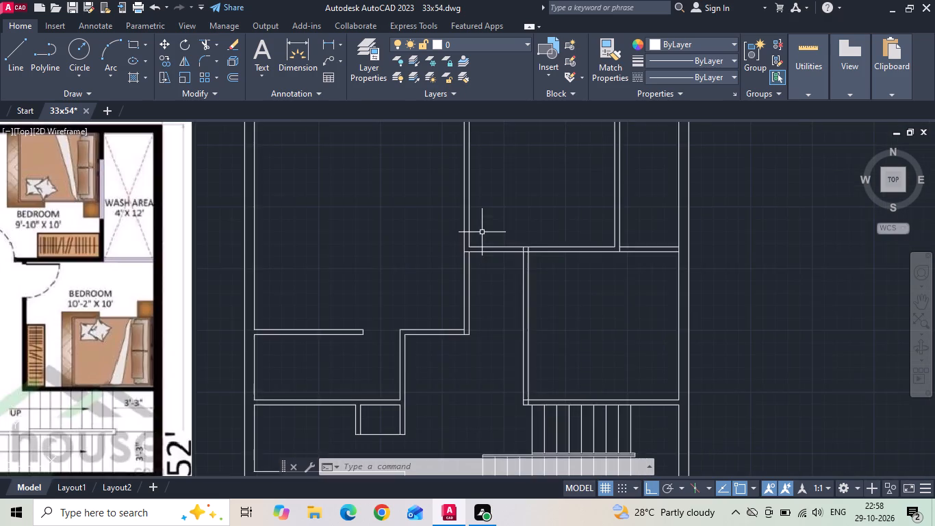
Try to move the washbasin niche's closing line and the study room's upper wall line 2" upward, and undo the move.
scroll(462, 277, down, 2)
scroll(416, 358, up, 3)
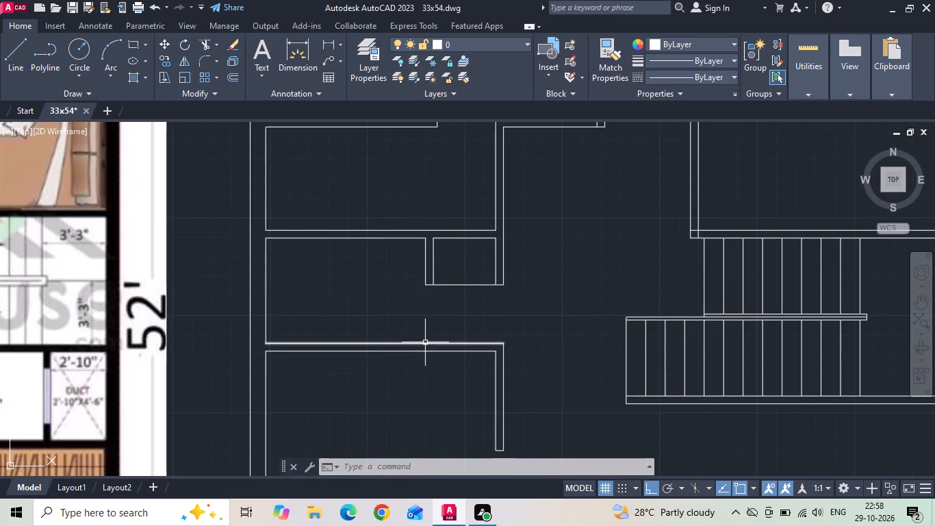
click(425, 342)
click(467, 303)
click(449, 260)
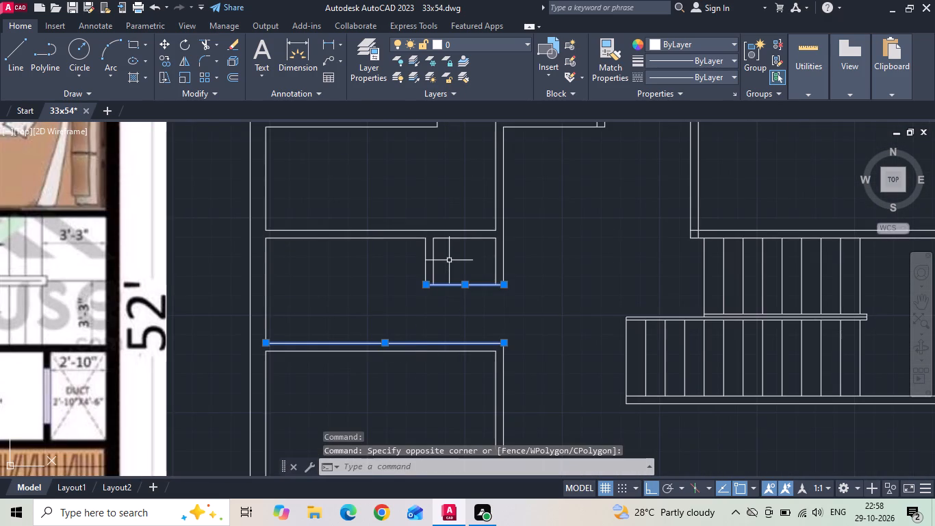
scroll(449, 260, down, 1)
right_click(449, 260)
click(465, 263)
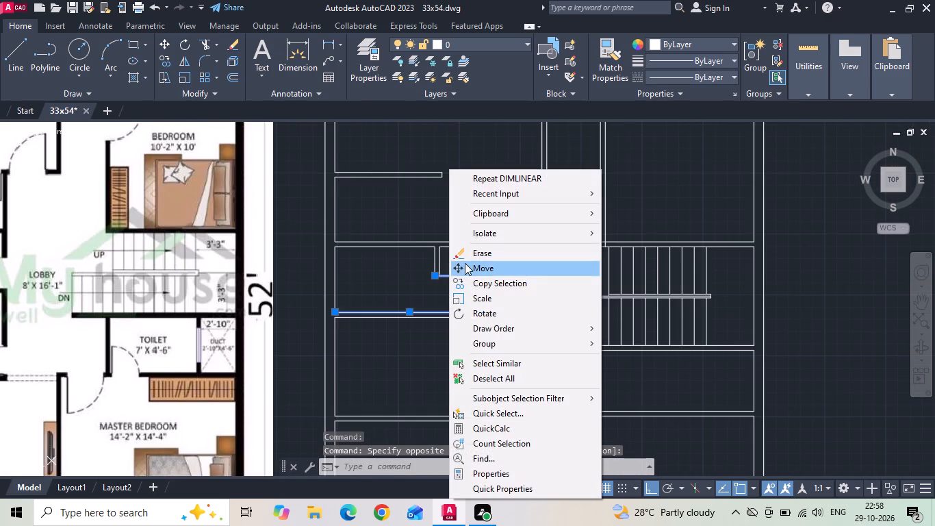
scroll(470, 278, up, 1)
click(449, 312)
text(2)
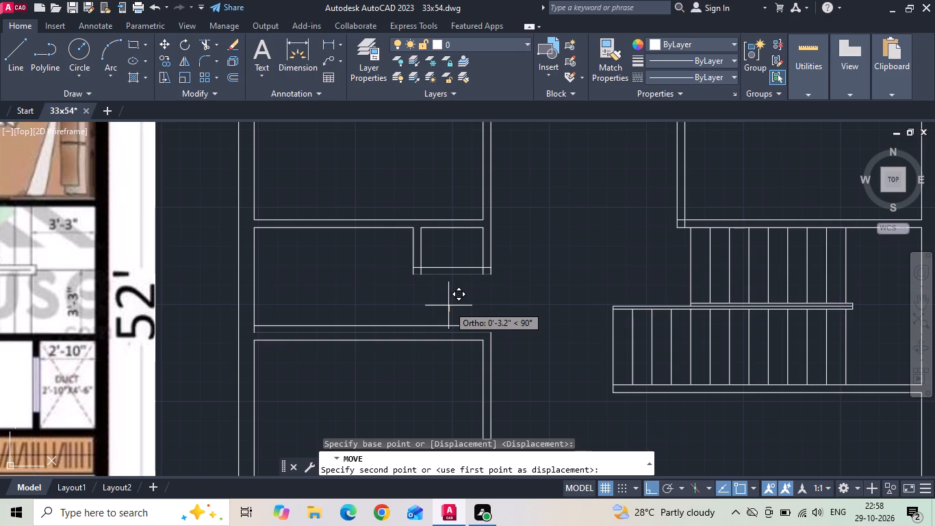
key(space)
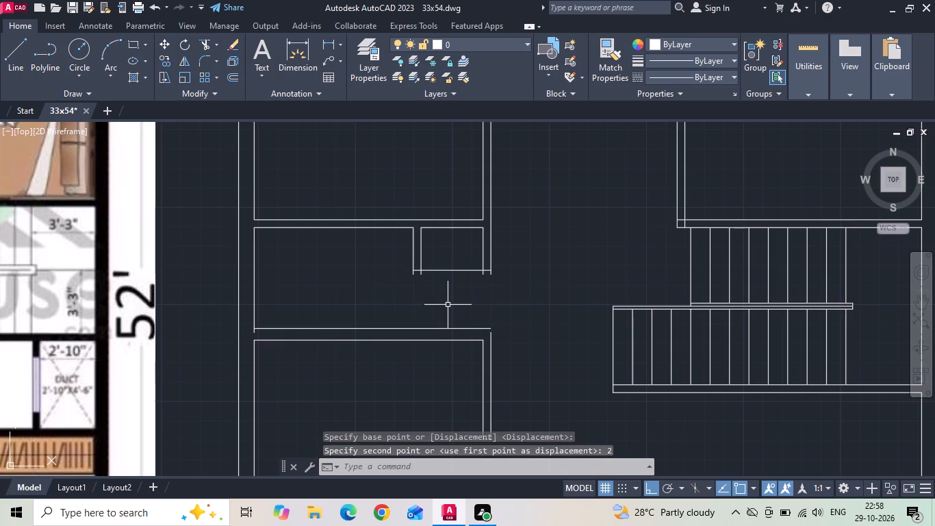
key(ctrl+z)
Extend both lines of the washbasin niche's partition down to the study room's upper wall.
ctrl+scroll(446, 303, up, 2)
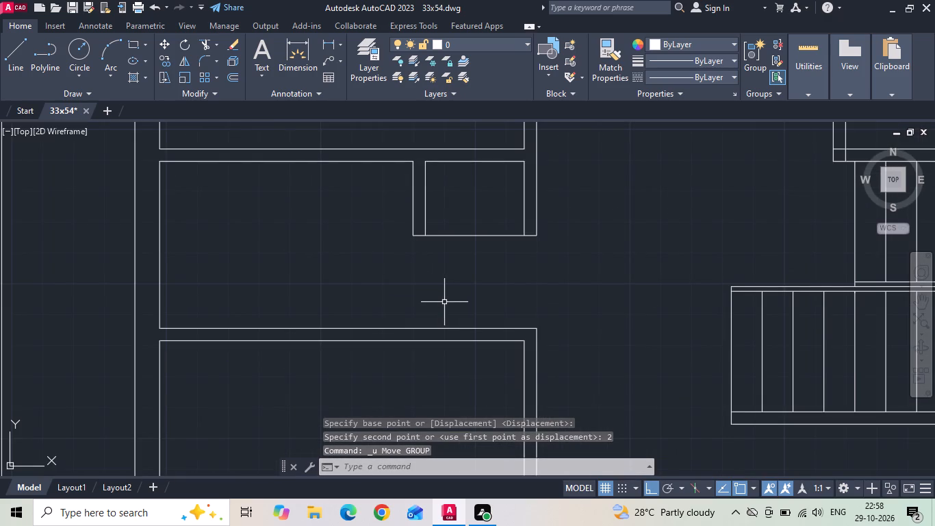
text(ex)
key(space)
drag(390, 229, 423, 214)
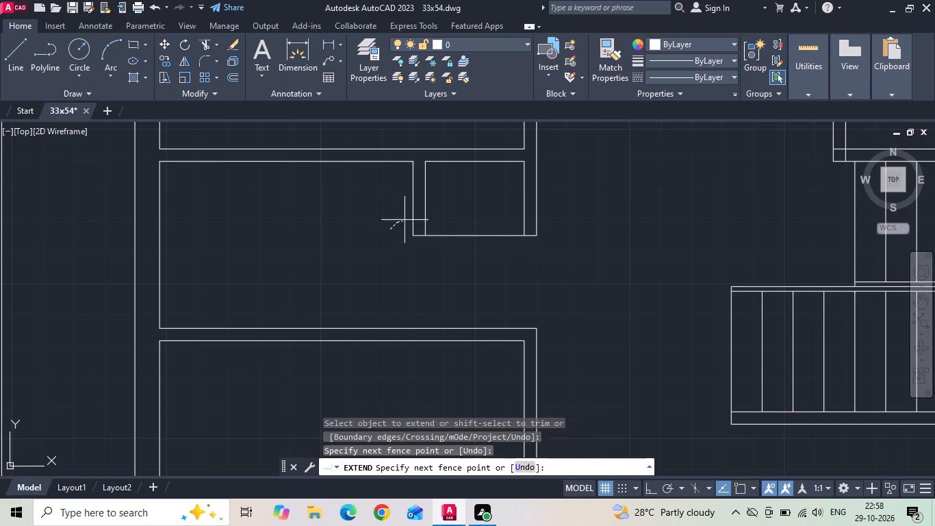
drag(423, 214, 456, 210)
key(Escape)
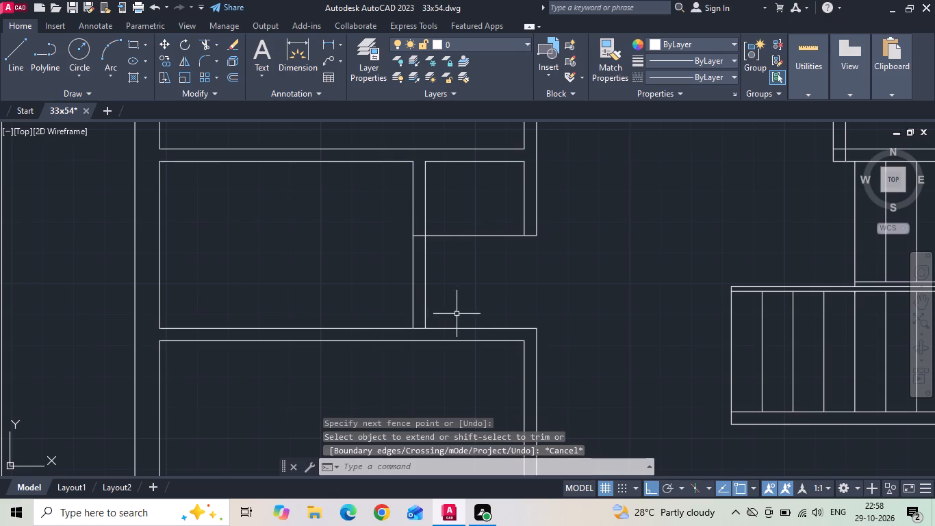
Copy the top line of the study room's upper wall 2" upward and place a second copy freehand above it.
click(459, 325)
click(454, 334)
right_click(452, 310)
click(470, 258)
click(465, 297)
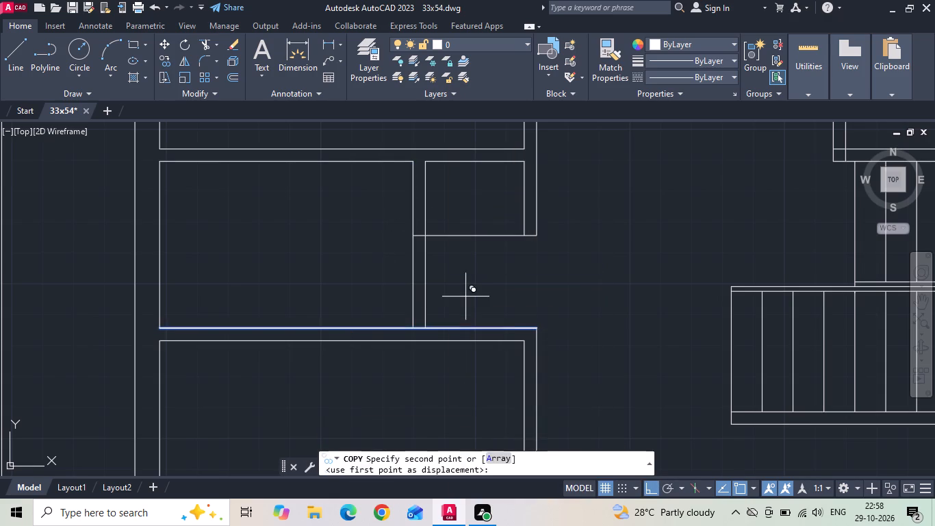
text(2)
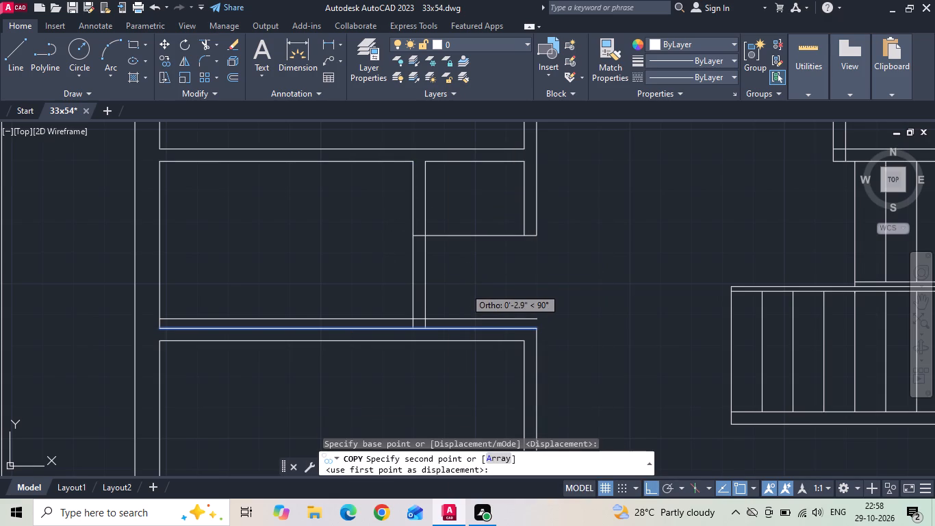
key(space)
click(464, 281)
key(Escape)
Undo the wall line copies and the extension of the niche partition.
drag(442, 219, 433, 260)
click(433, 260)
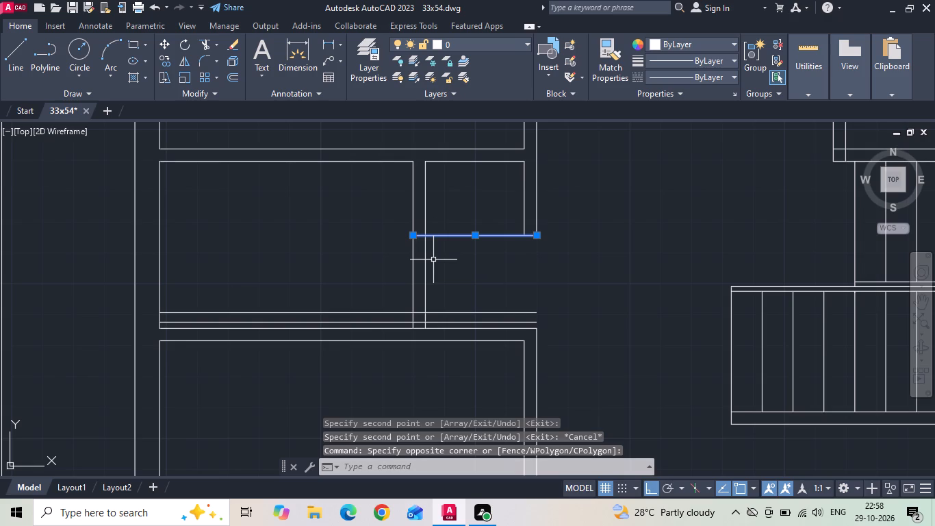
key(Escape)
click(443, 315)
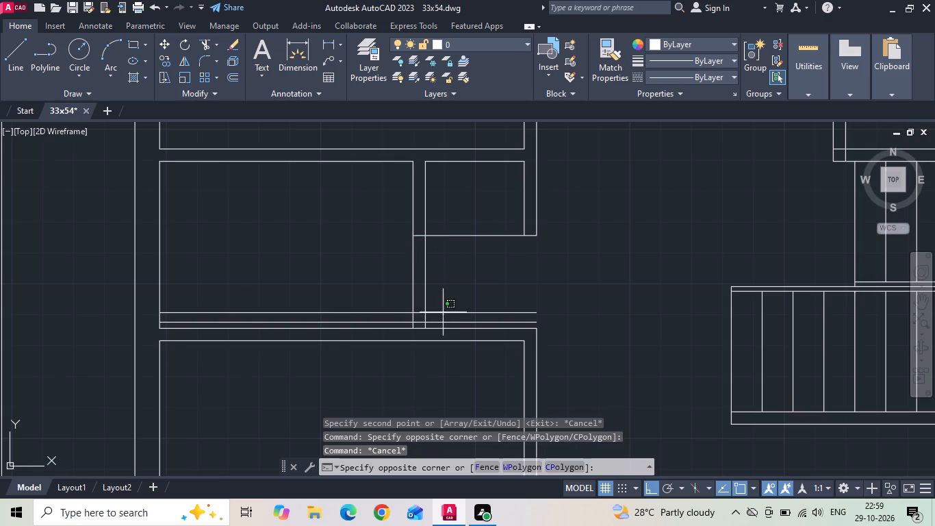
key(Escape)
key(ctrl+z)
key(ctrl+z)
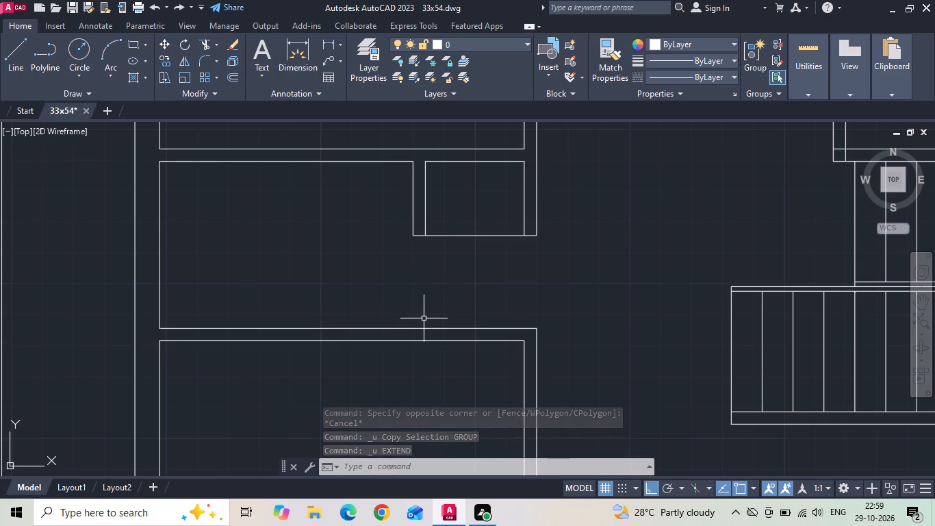
Delete the line closing the bottom of the washbasin niche.
scroll(454, 276, down, 2)
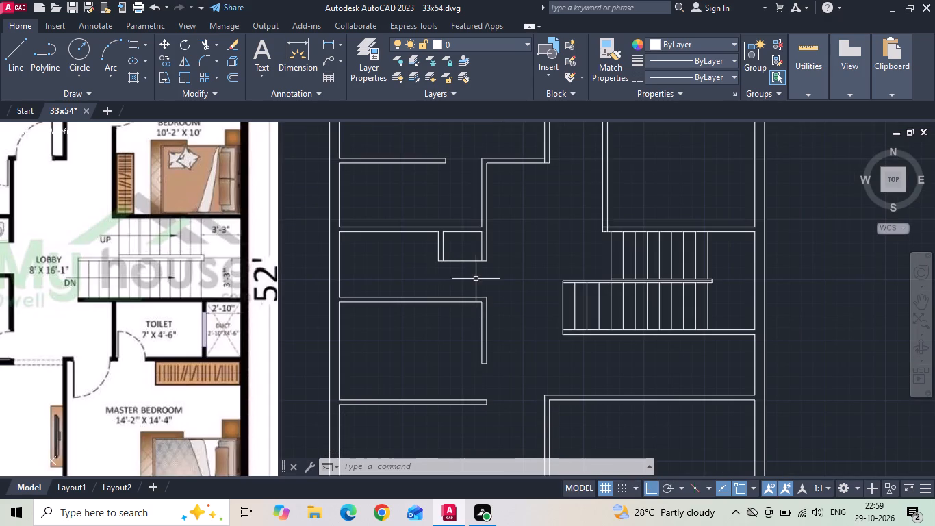
click(459, 266)
click(456, 248)
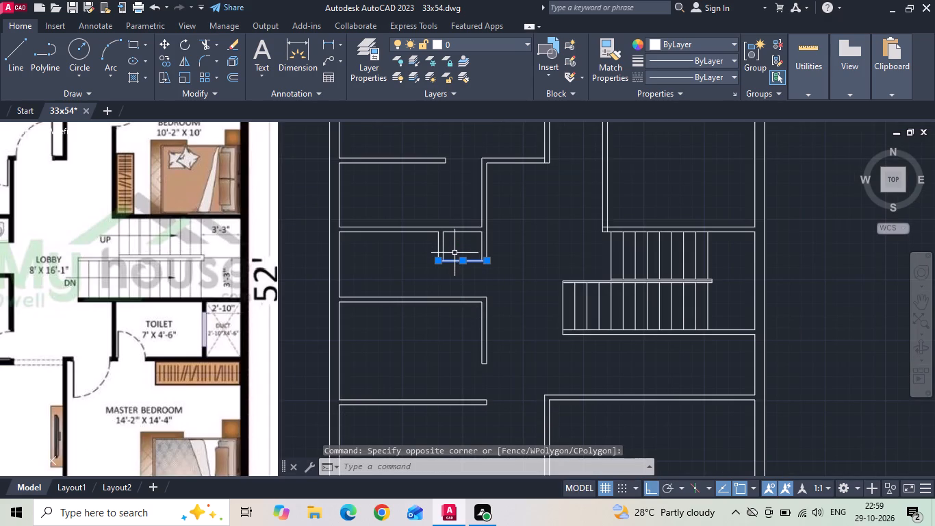
key(Delete)
Extend the niche's partition and its lobby-side wall down to the study room's upper wall.
text(ex)
key(space)
drag(389, 262, 446, 258)
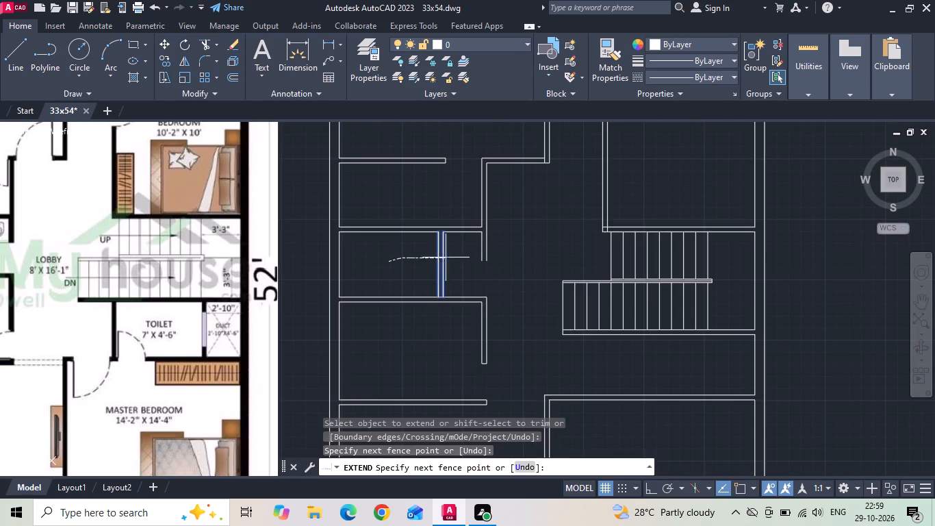
drag(446, 258, 523, 247)
Close the door gap in the upper wall of the 9'-10" x 4'-5" toilet by extending its lines, and delete the leftover jamb line.
drag(431, 149, 417, 213)
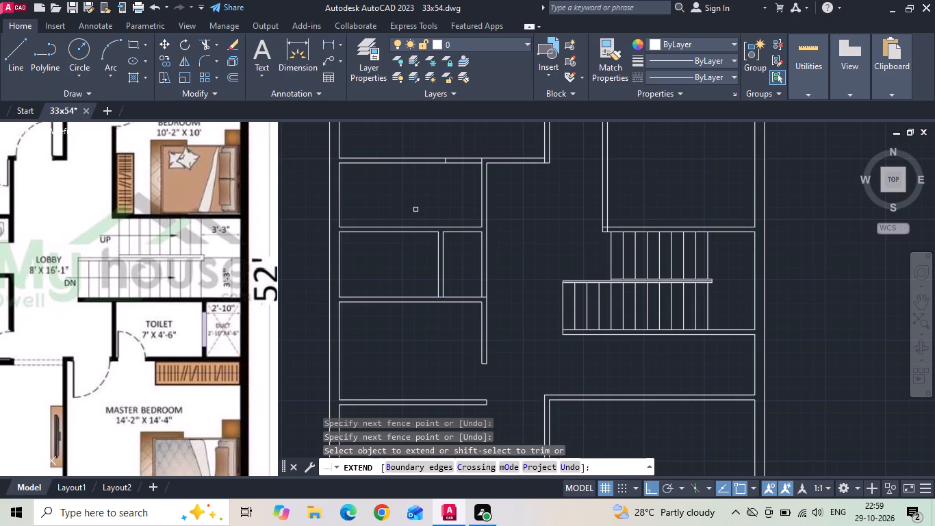
key(Escape)
scroll(439, 155, up, 3)
drag(451, 191, 438, 191)
click(370, 194)
key(Delete)
scroll(460, 170, down, 3)
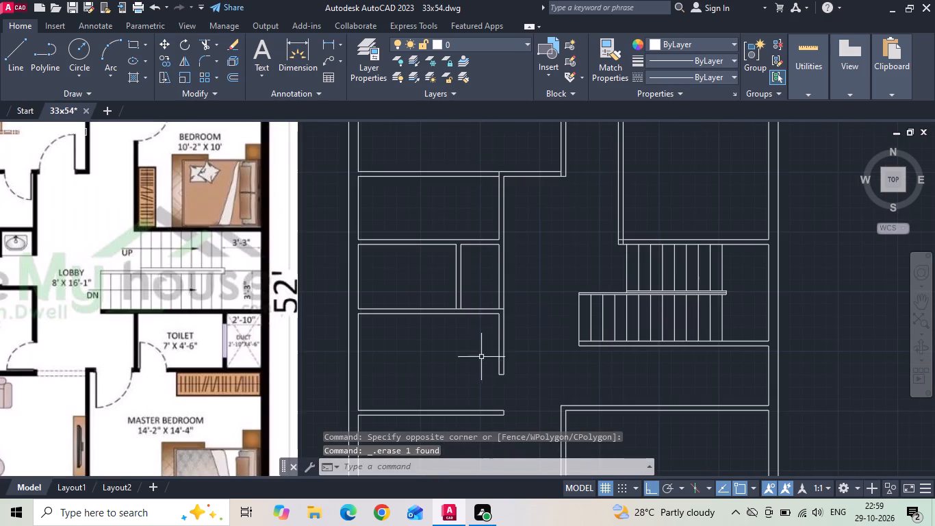
Copy the upper line of the wall between the study room and living room 2" upward.
middle_drag(477, 361, 487, 273)
scroll(486, 275, down, 1)
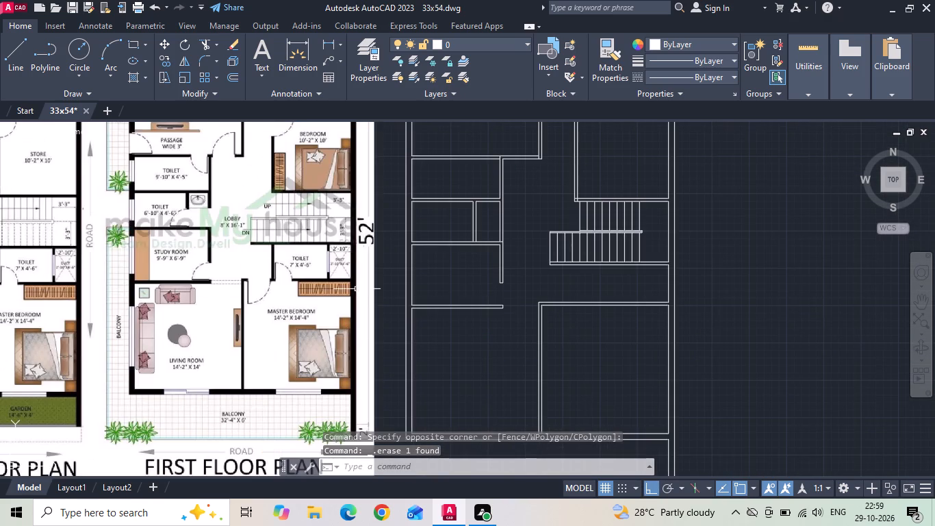
scroll(133, 275, up, 2)
scroll(344, 310, up, 2)
scroll(225, 275, down, 3)
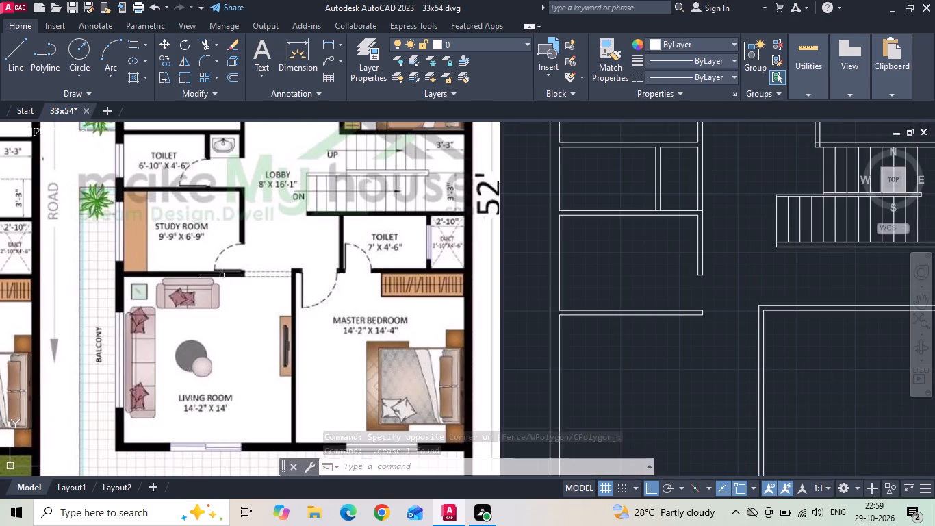
middle_drag(628, 323, 511, 310)
scroll(604, 276, up, 1)
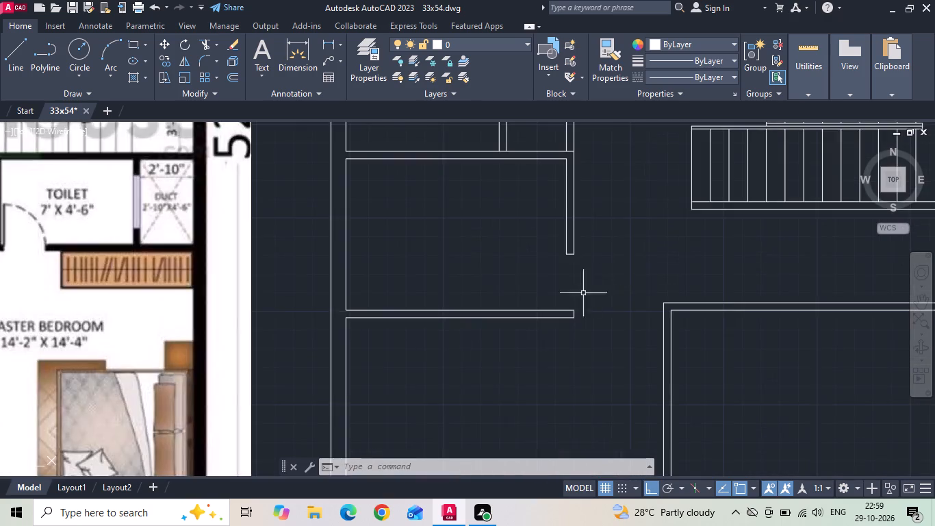
scroll(541, 310, up, 1)
click(556, 313)
right_click(545, 302)
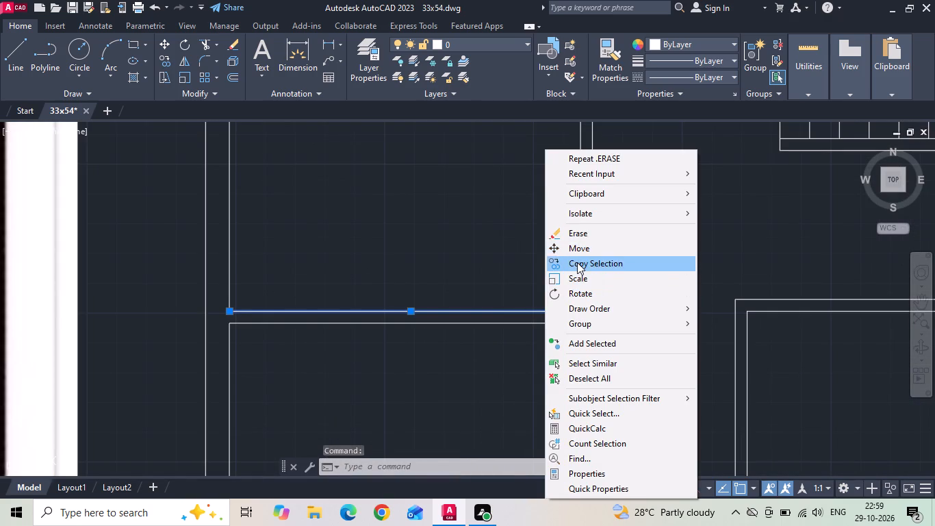
click(577, 262)
click(613, 262)
text(2)
key(space)
key(Escape)
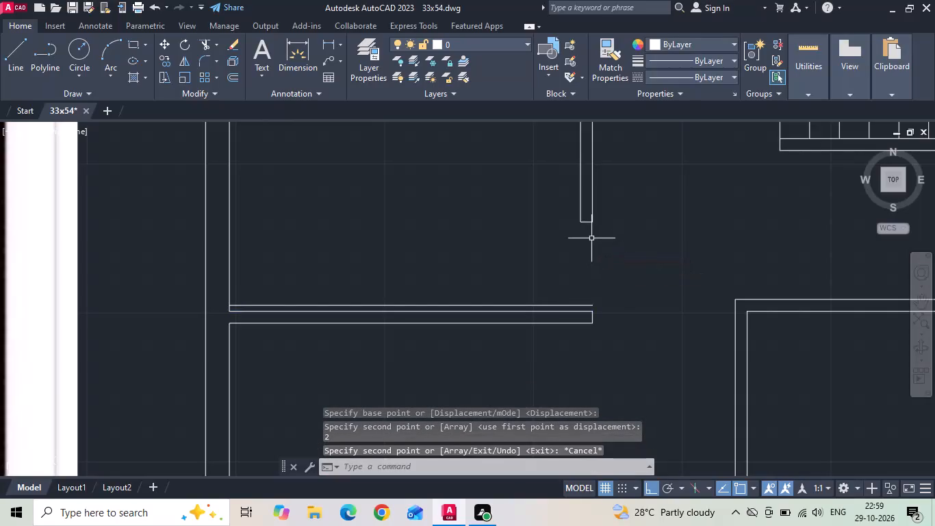
Move the end line of the study room's lobby-side wall 2" upward.
click(589, 224)
click(586, 214)
right_click(586, 214)
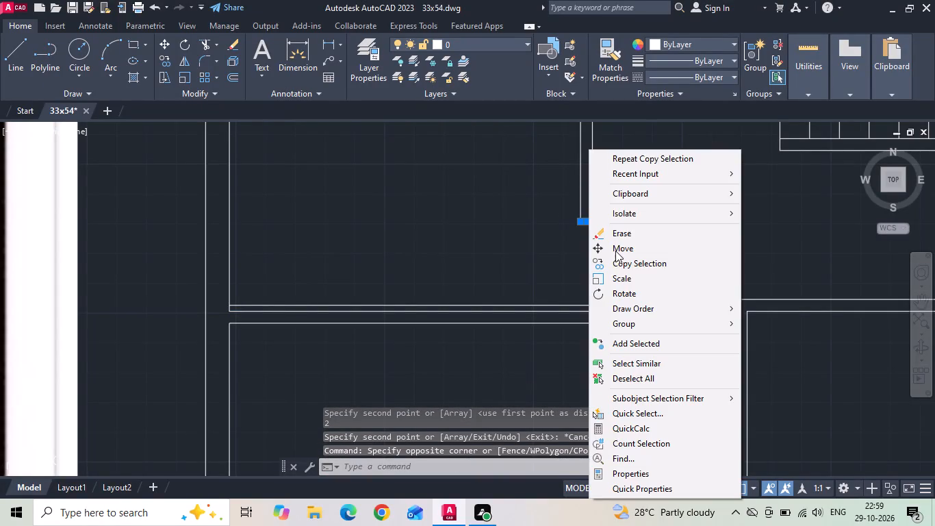
click(615, 251)
drag(680, 255, 678, 239)
text(2)
key(space)
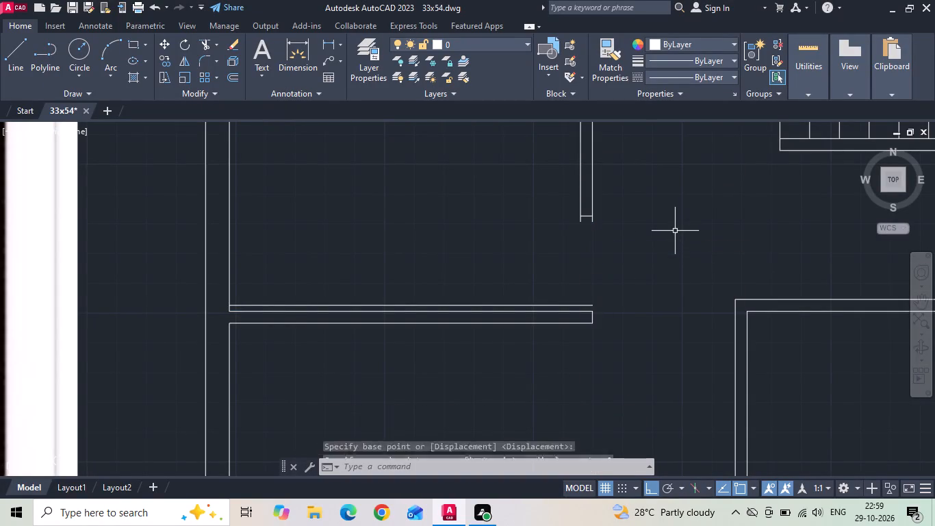
key(Escape)
Measure the study room's door opening between the moved end line and the copied wall line with a linear dimension.
click(334, 41)
scroll(600, 223, up, 1)
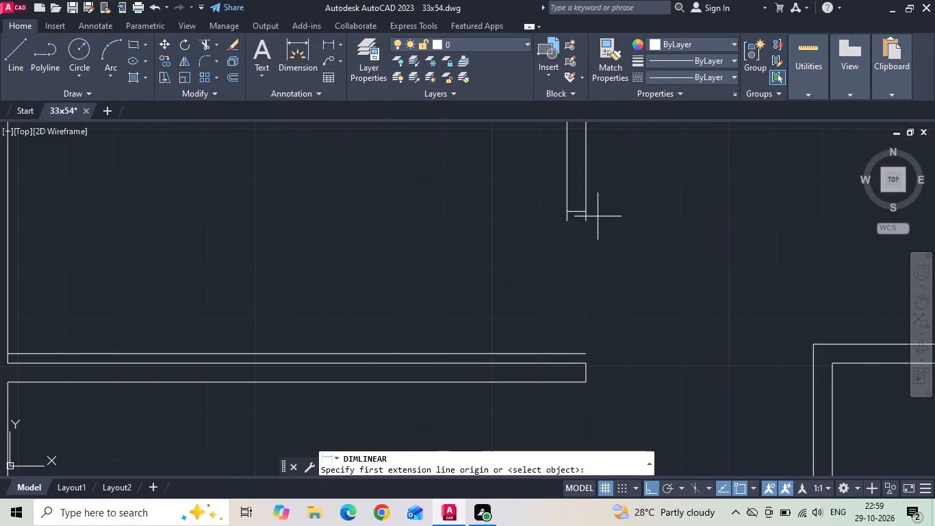
click(589, 210)
click(583, 351)
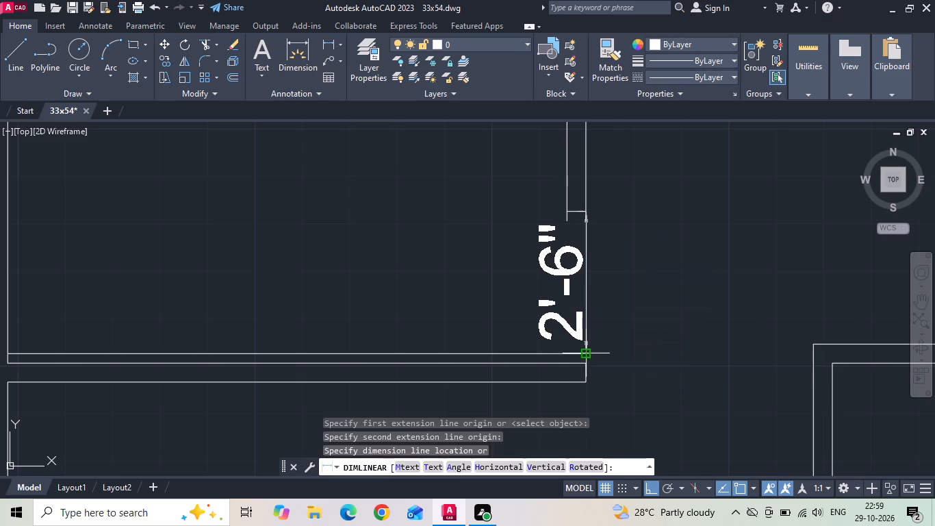
key(Escape)
Move the end line of the study room's lobby-side wall another 6" upward.
scroll(581, 338, down, 3)
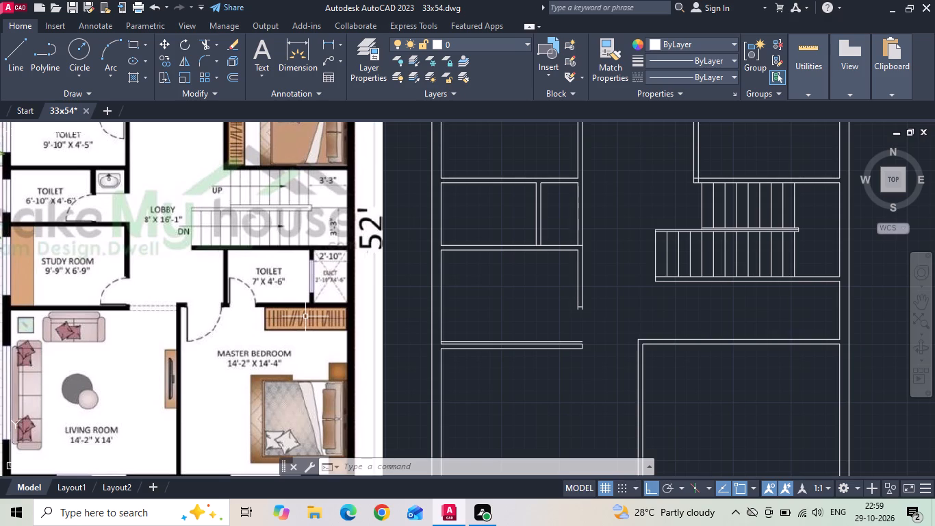
scroll(578, 310, up, 4)
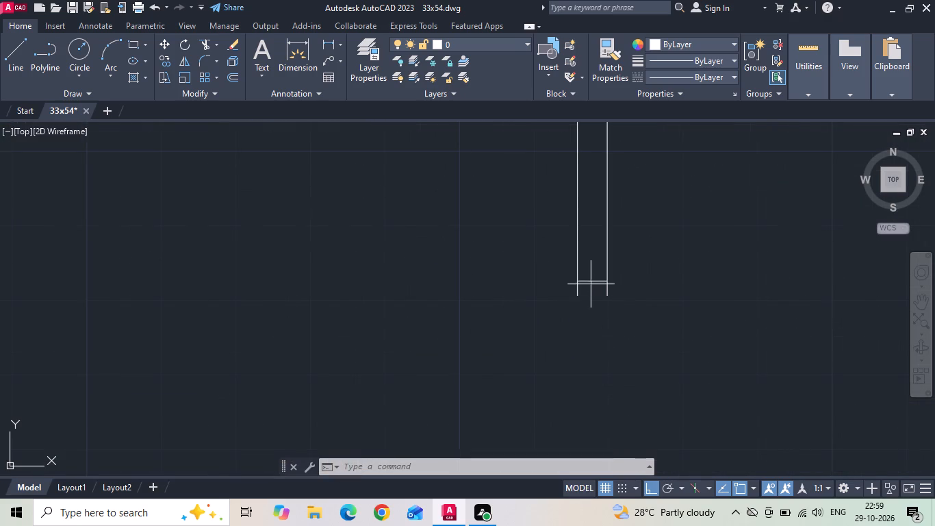
click(591, 284)
click(576, 249)
key(Escape)
drag(591, 275, 589, 297)
click(589, 298)
right_click(589, 298)
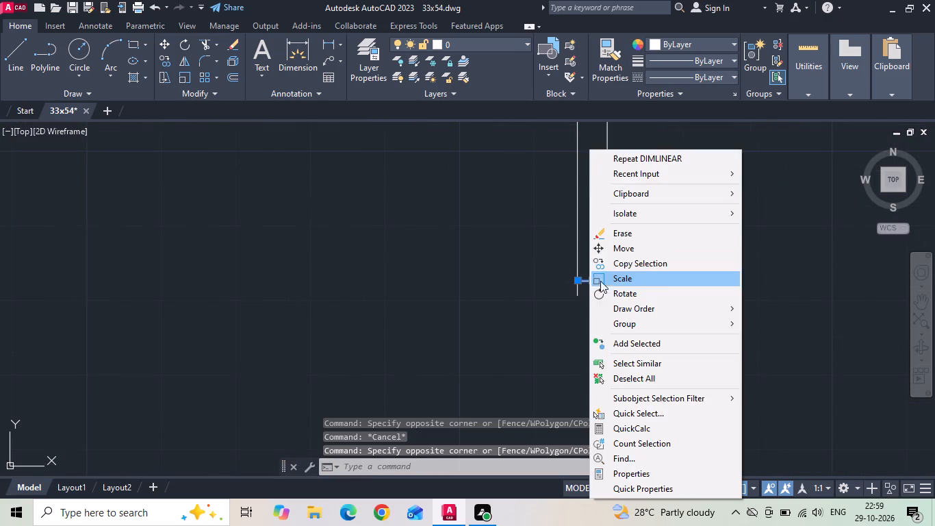
click(617, 253)
drag(680, 290, 680, 277)
text(6)
key(space)
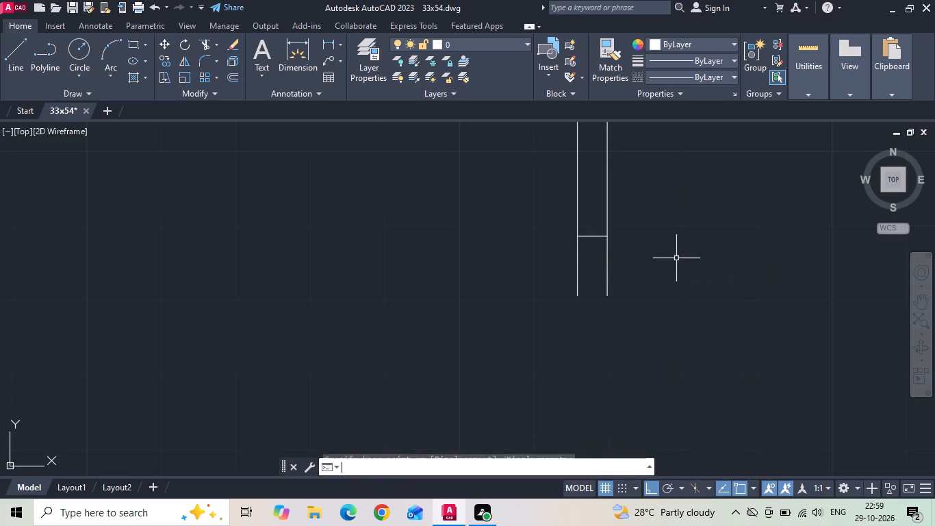
scroll(602, 230, down, 3)
key(Escape)
Extend the short end line of the study room's lower wall up to the copied line.
scroll(619, 266, up, 1)
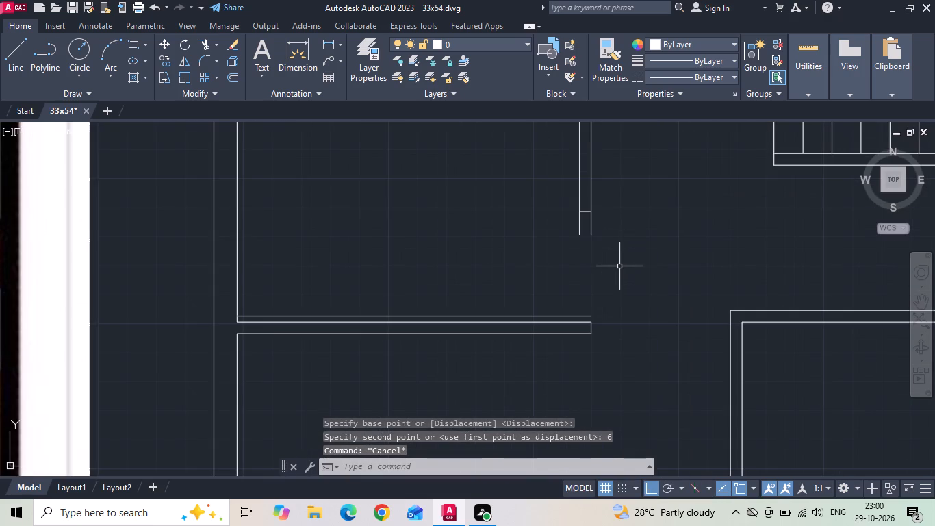
text(ex)
key(space)
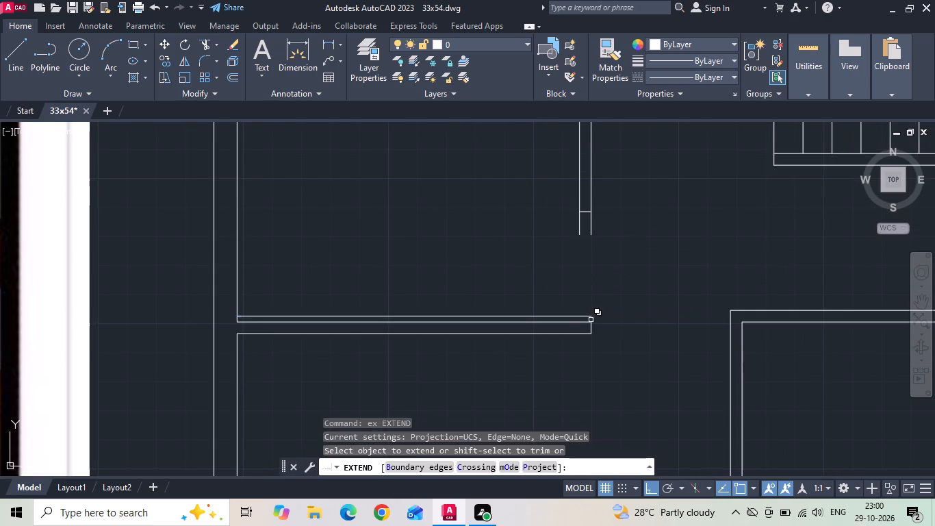
click(591, 325)
scroll(594, 332, up, 3)
key(Escape)
Copy the short end line of the study room's lower wall 4" inward toward the room.
drag(592, 326, 524, 325)
click(515, 324)
right_click(515, 324)
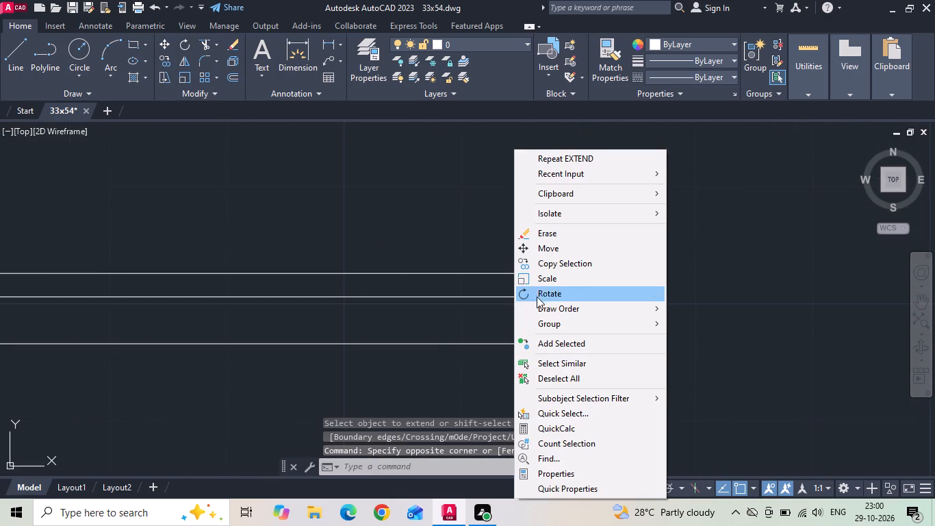
click(546, 268)
drag(657, 255, 631, 255)
text(4 t)
key(r)
key(space)
key(space)
key(Escape)
Trim the surplus lines around the copied 4" jamb and the line ends hanging below the study room's lobby-side wall.
text(tr)
key(space)
click(513, 275)
click(543, 295)
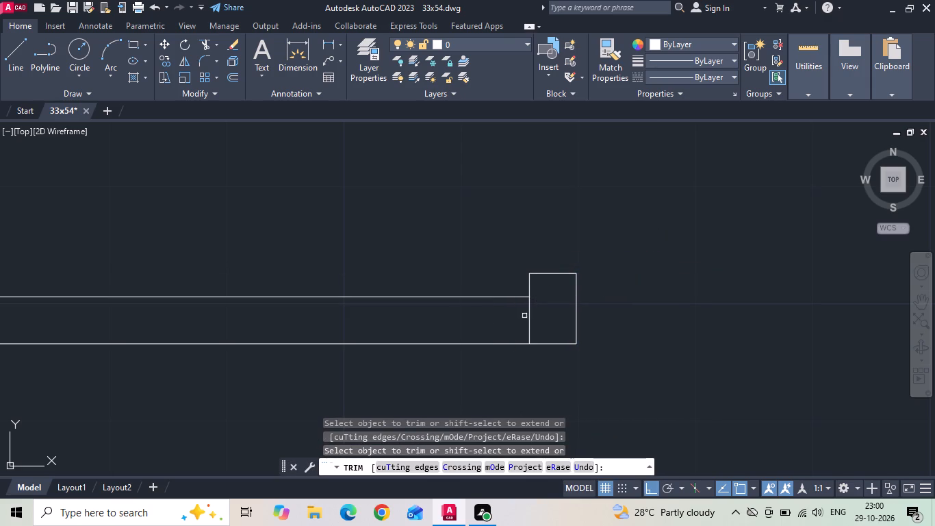
click(530, 319)
scroll(498, 334, down, 3)
drag(497, 231, 535, 231)
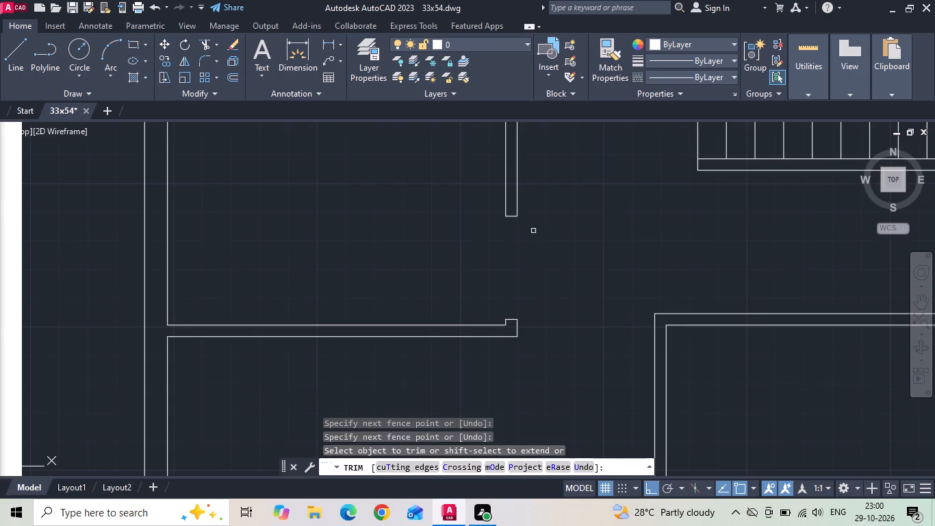
scroll(533, 231, down, 1)
key(Escape)
Offset the inner line of the master bedroom's living-room-side wall 4" into the bedroom.
scroll(533, 234, down, 1)
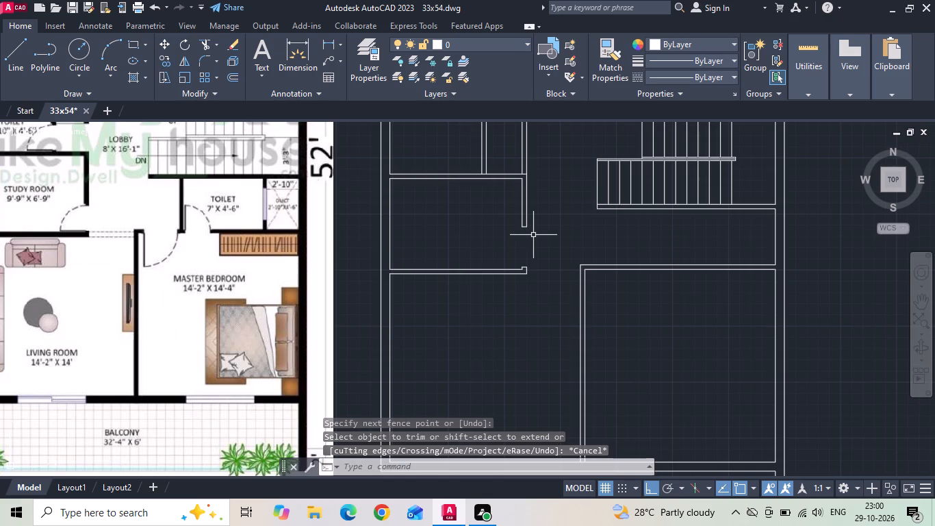
text(o 4)
key(Return)
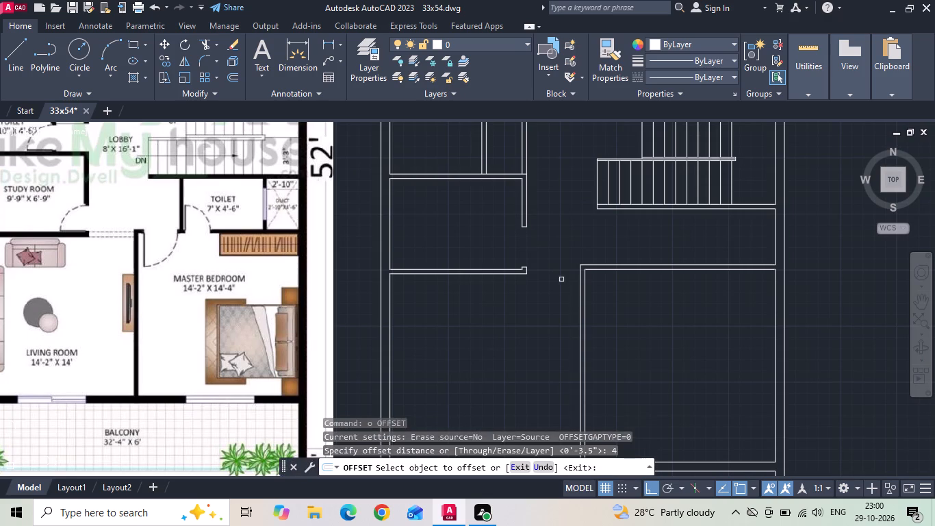
click(584, 290)
click(639, 297)
key(Escape)
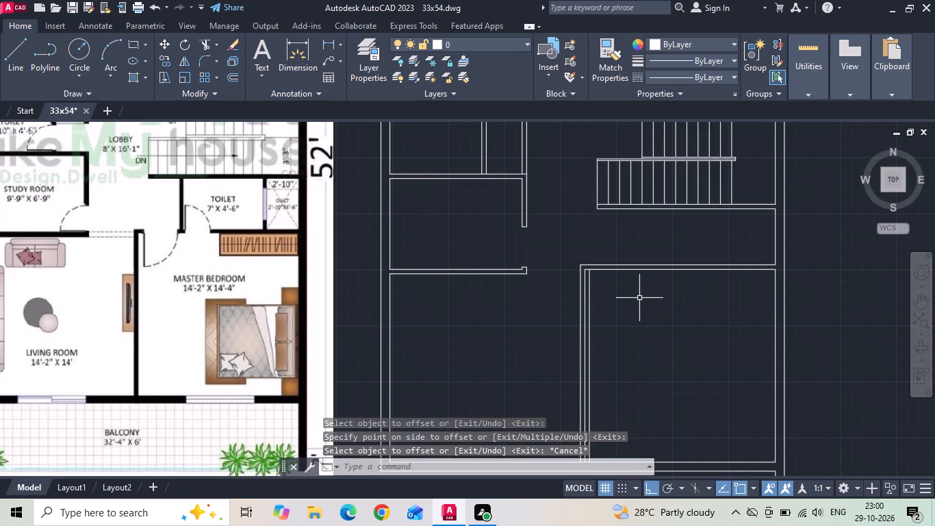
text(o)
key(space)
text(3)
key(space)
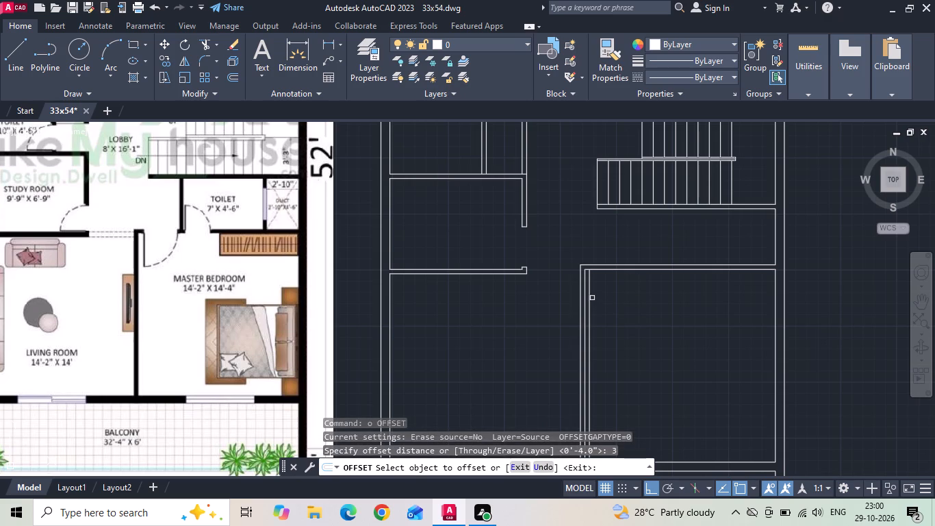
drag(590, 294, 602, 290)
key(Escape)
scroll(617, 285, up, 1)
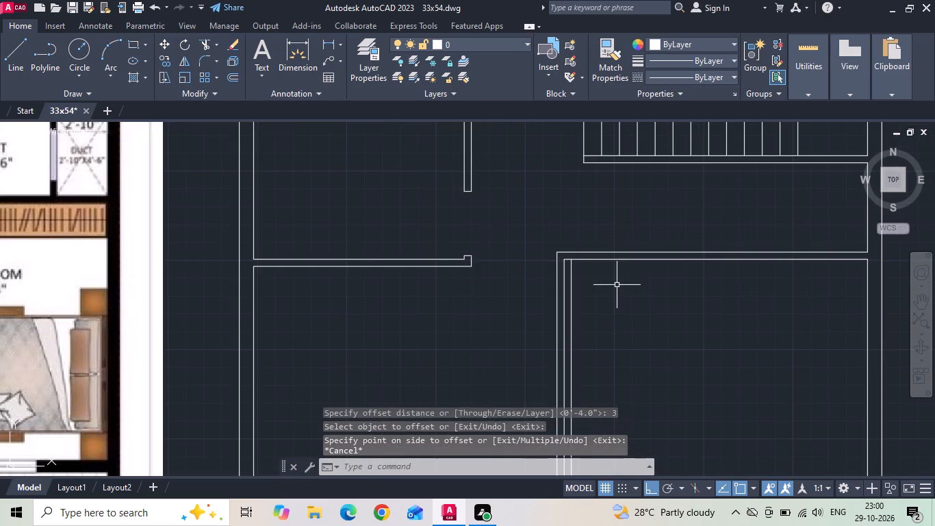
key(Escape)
Offset the 4" jamb line 3' further into the master bedroom to mark the door opening's width.
text(o 3')
key(Return)
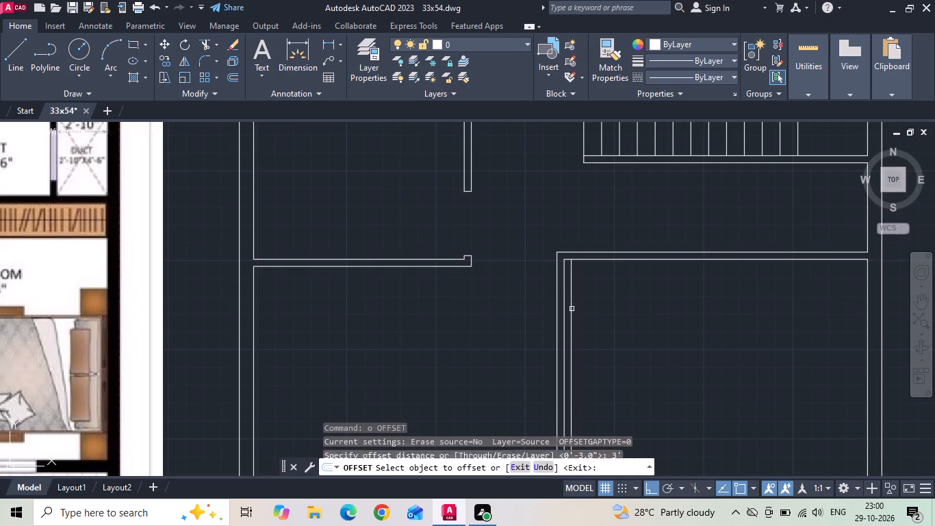
drag(572, 290, 581, 290)
click(652, 277)
key(Escape)
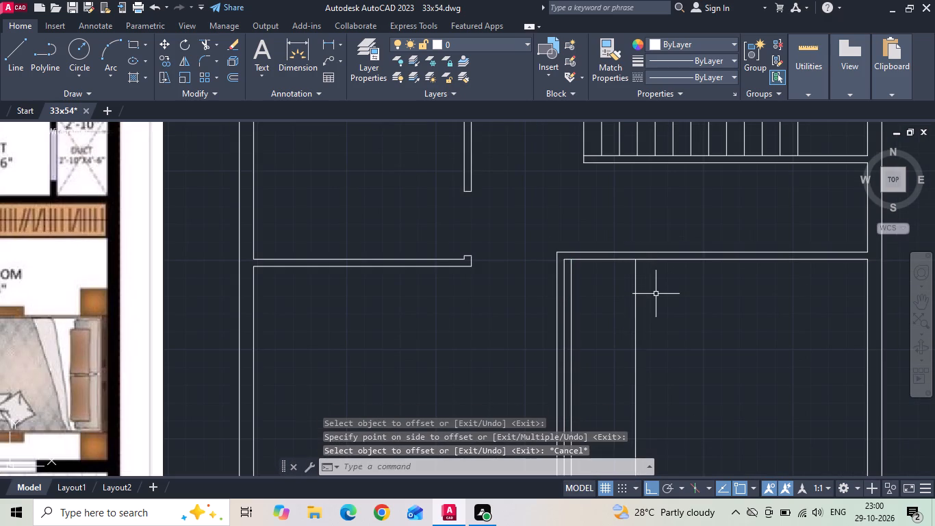
Extend both door opening lines up to the outer line of the master bedroom's upper wall.
key(e)
key(x)
key(space)
drag(653, 295, 624, 301)
click(570, 279)
key(Escape)
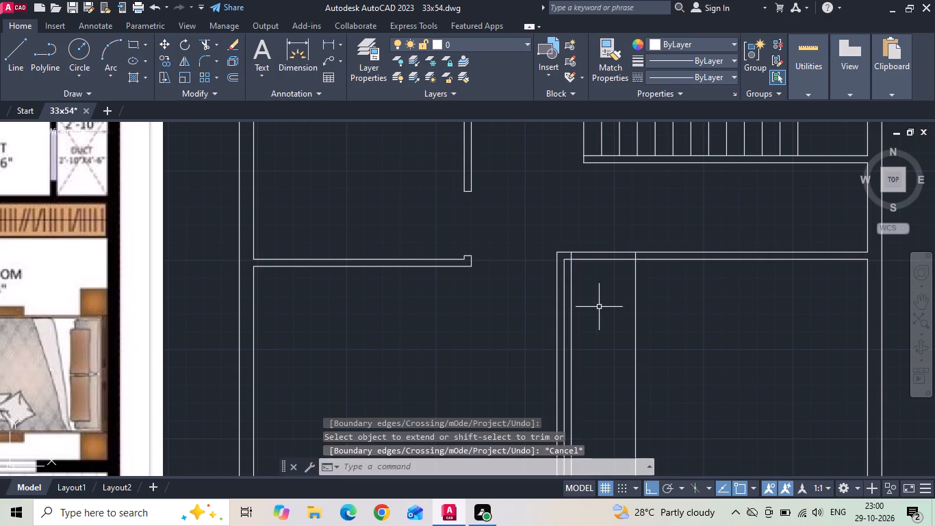
Trim the wall lines across the master bedroom's door opening and the surplus lengths of both opening lines below the wall.
text(tr)
key(space)
drag(592, 235, 587, 299)
click(569, 308)
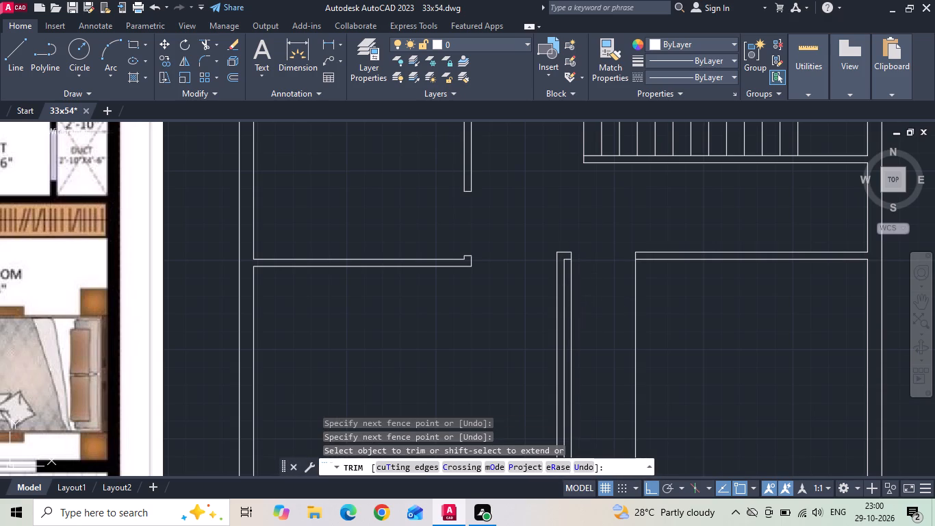
click(637, 304)
scroll(675, 314, down, 1)
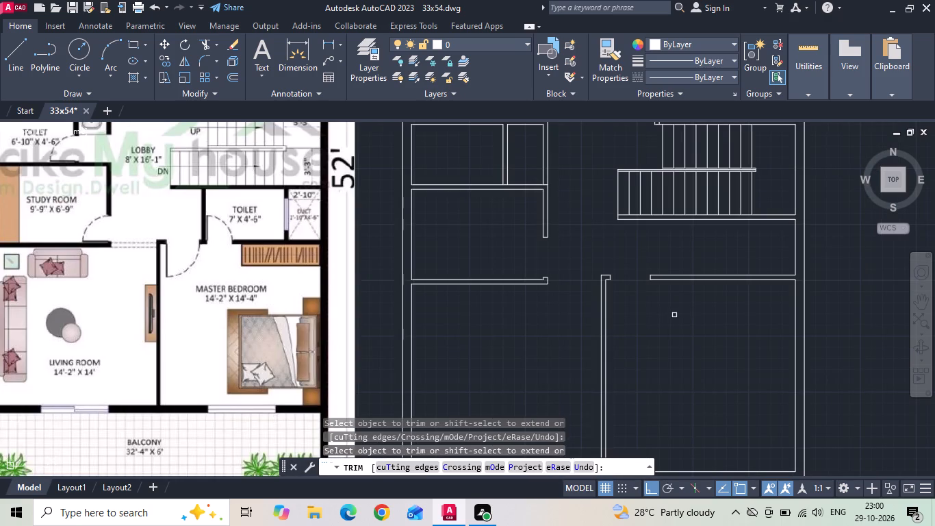
key(Escape)
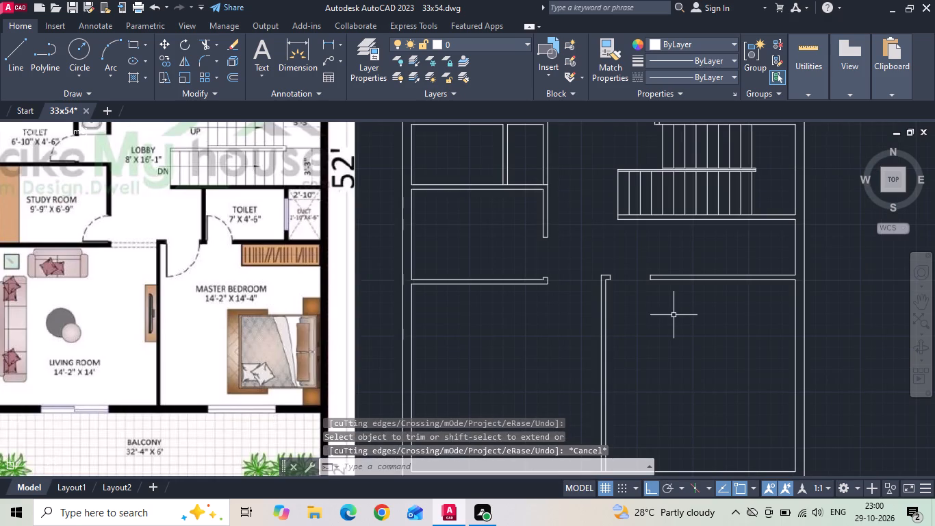
Create the duct's wall below the stairs by offsetting the outer wall's inner line 2'10" inward and the new line another 4".
text(o 2'10)
key(space)
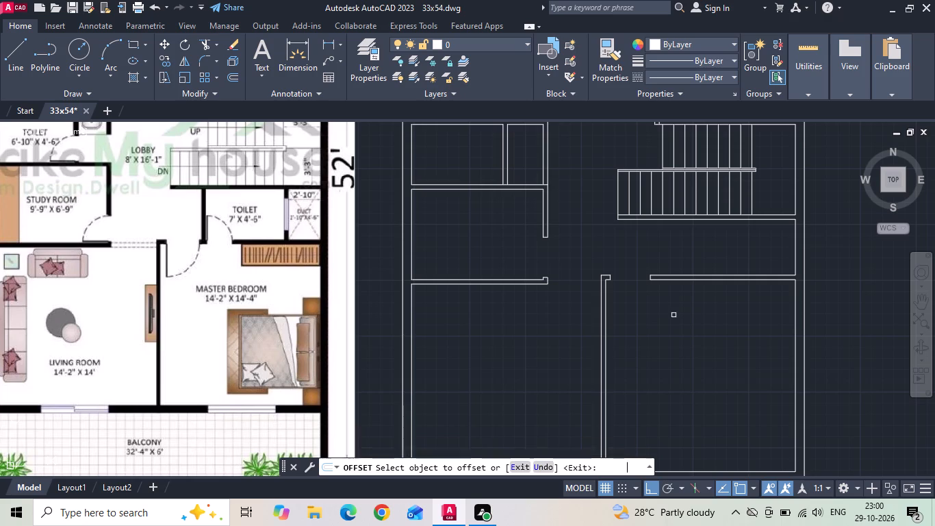
click(797, 243)
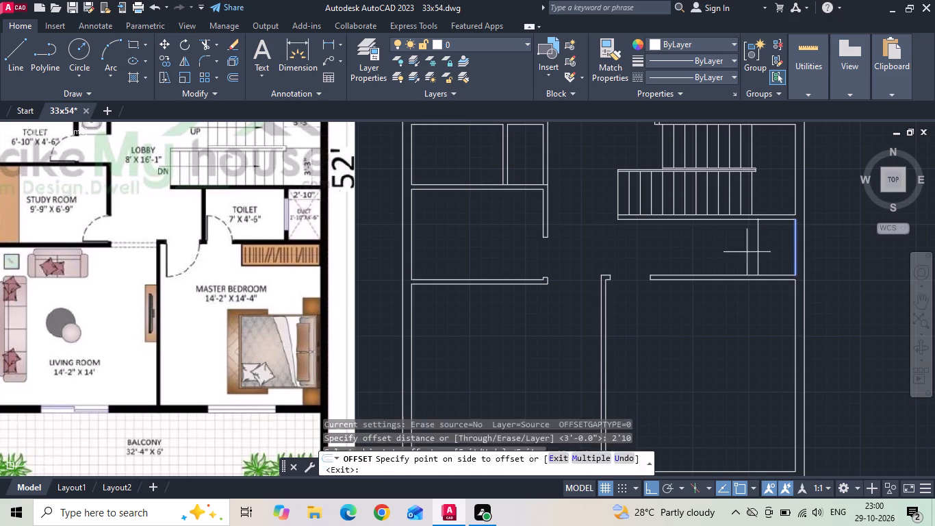
click(701, 253)
key(Escape)
text(o)
key(space)
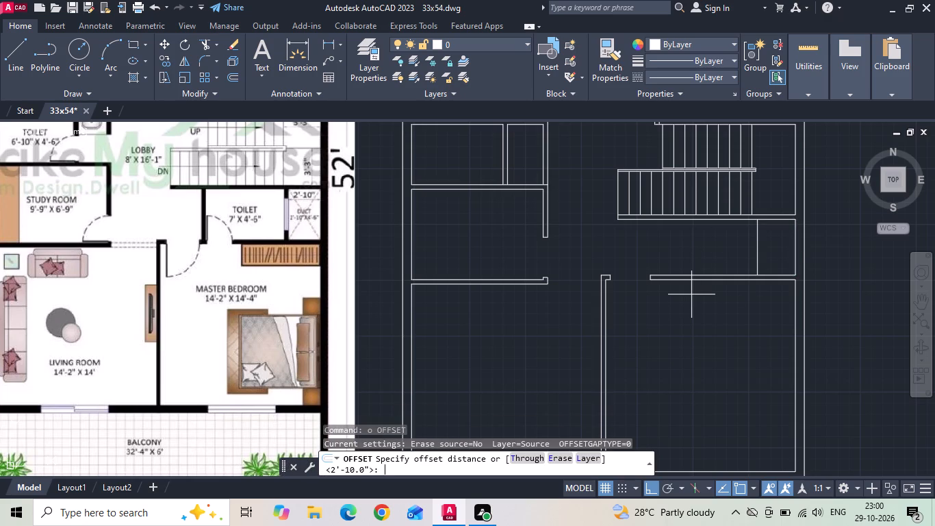
key(4)
key(space)
drag(758, 245, 752, 245)
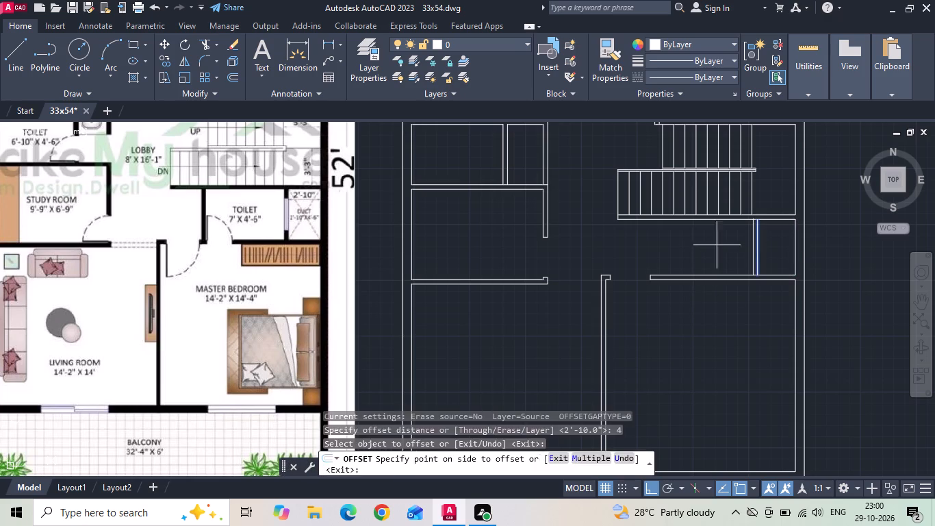
click(703, 245)
key(Escape)
Create the toilet's lobby-side wall by offsetting the duct wall's toilet-side line 7' and the new line another 4".
text(o 7')
key(Return)
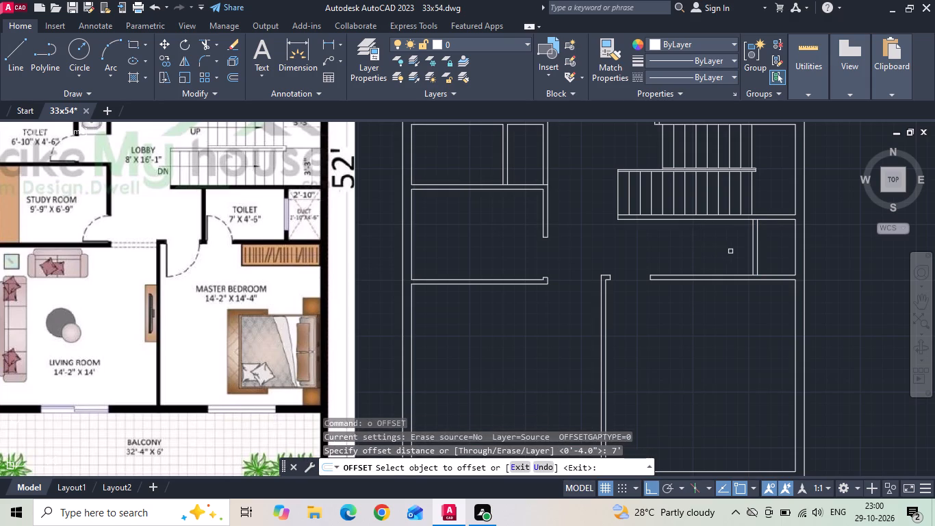
drag(752, 259, 741, 258)
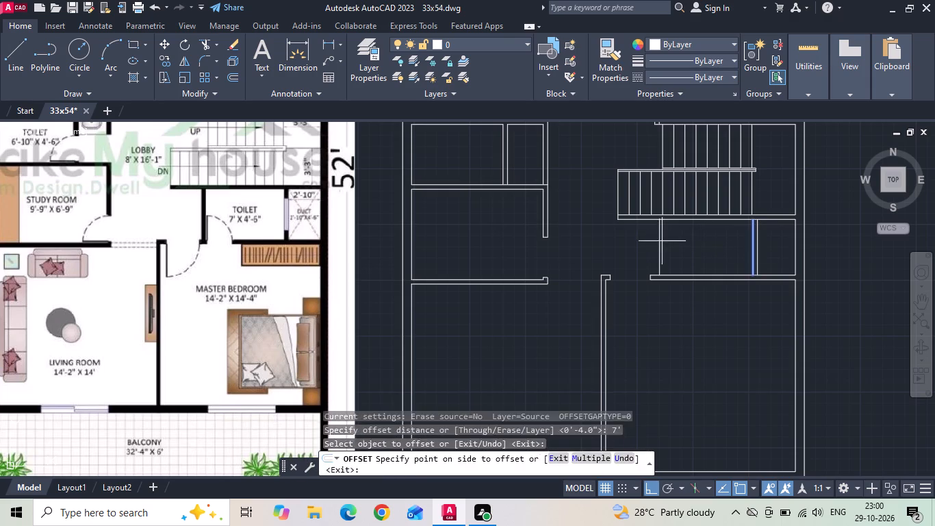
click(662, 241)
key(Escape)
key(o)
key(space)
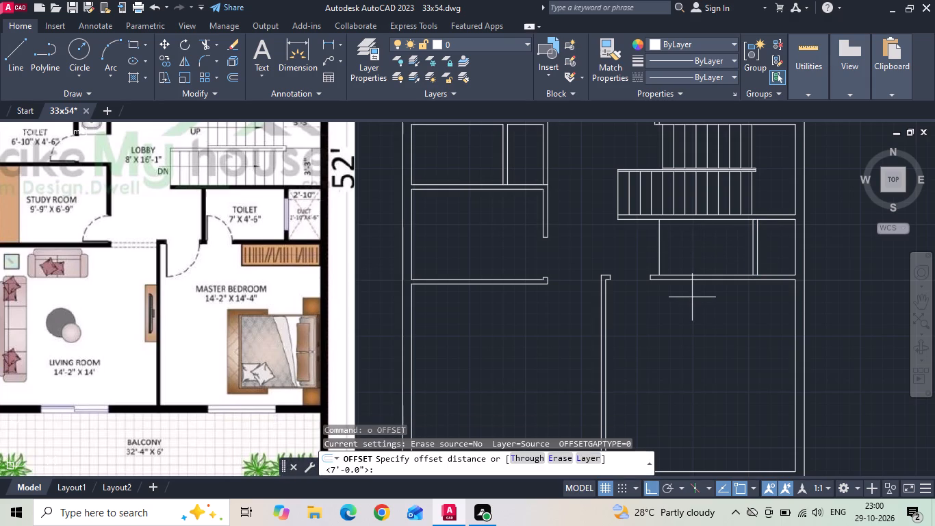
text(4)
key(space)
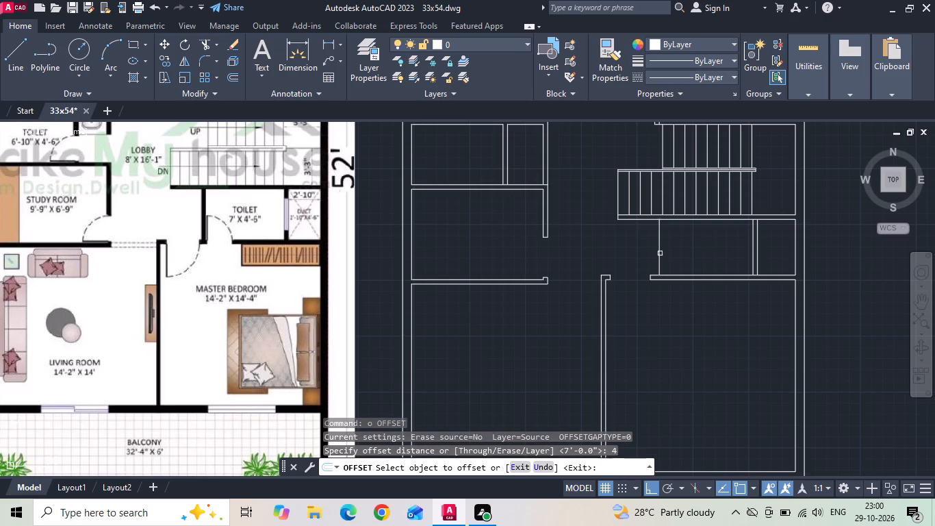
drag(659, 247, 648, 247)
click(628, 249)
key(Escape)
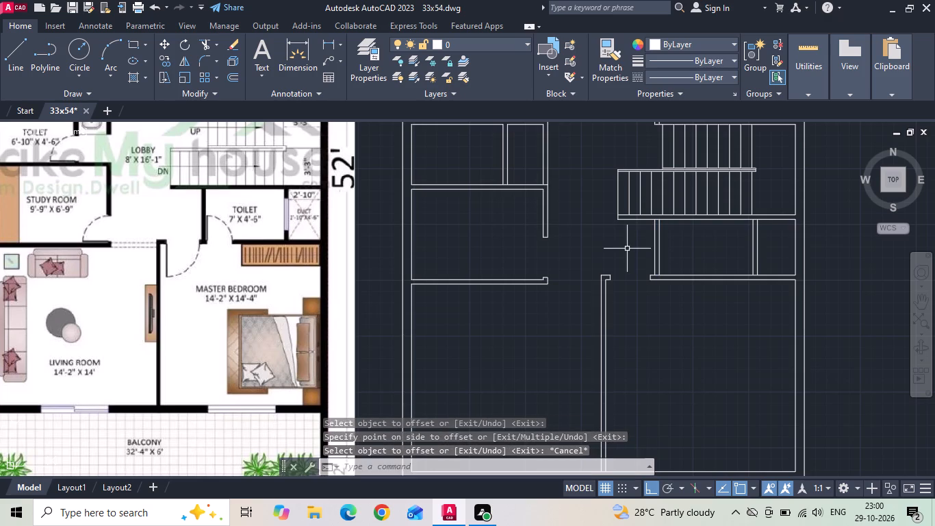
Measure the wall stub between the toilet wall's outer corner and the master bedroom's door opening with a linear dimension.
scroll(680, 258, up, 1)
middle_drag(663, 266, 638, 275)
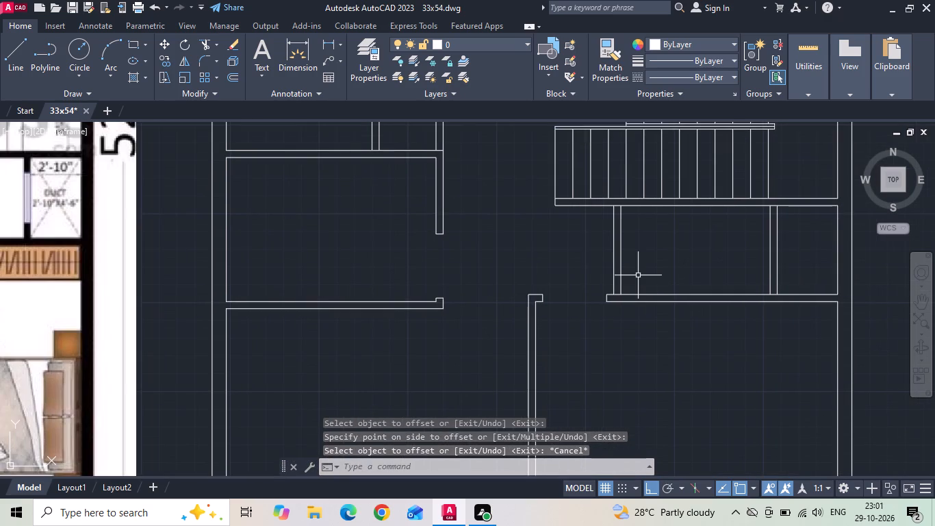
scroll(638, 279, down, 1)
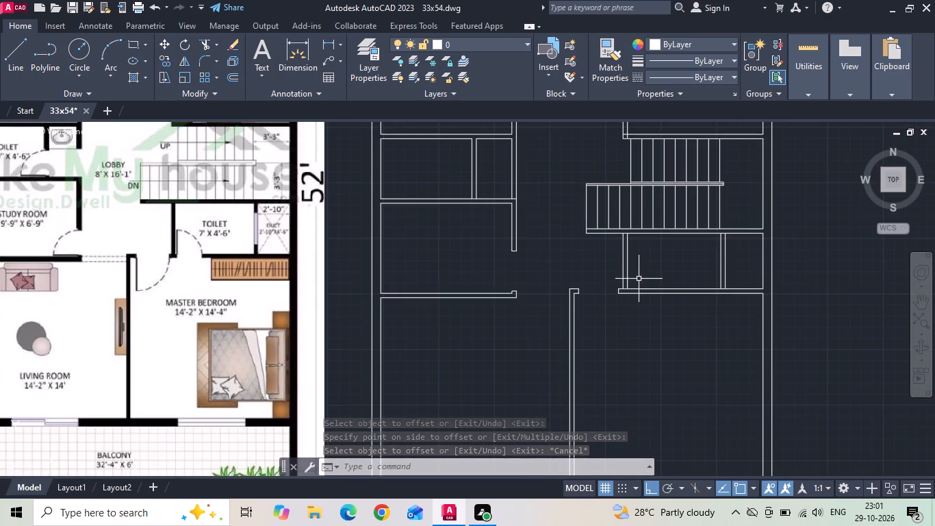
click(329, 45)
scroll(675, 301, up, 2)
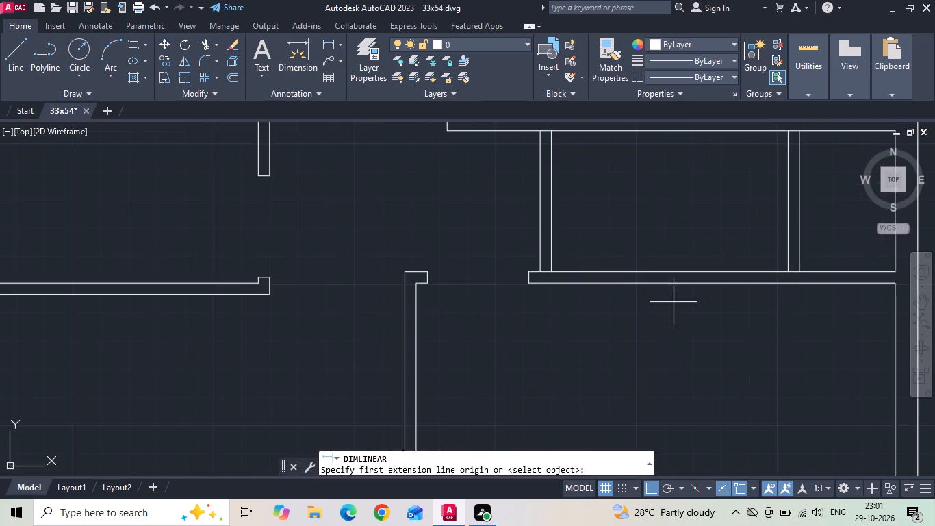
scroll(532, 266, up, 2)
click(551, 279)
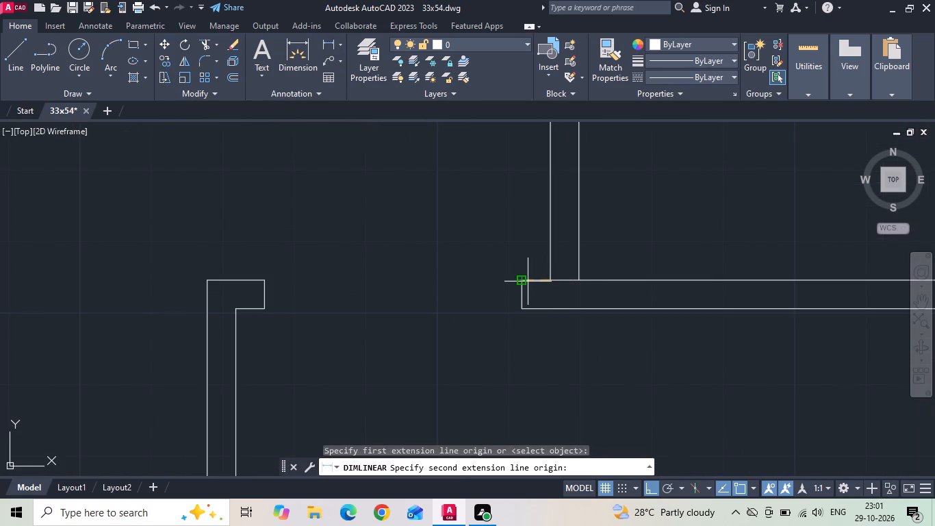
click(528, 281)
key(Escape)
Offset the inner line of the toilet's lobby-side wall 2" into the toilet.
scroll(532, 286, down, 4)
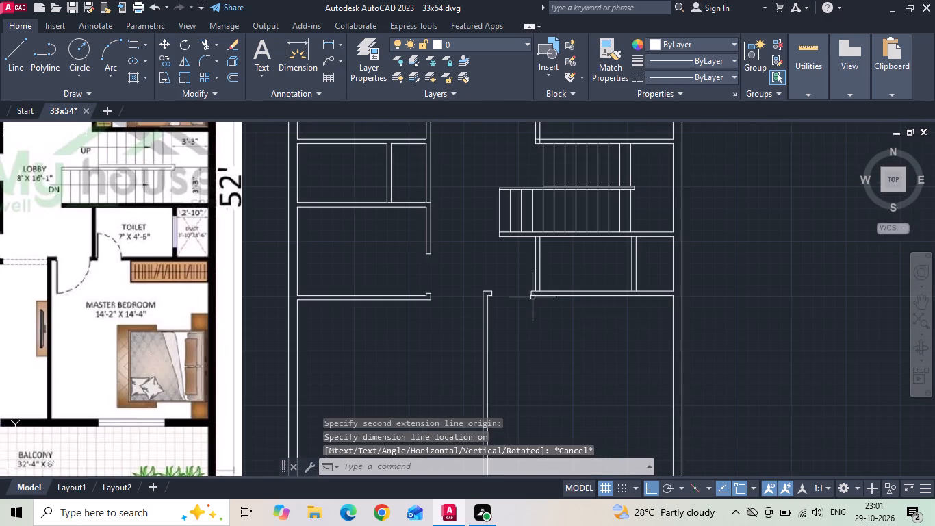
scroll(33, 271, up, 2)
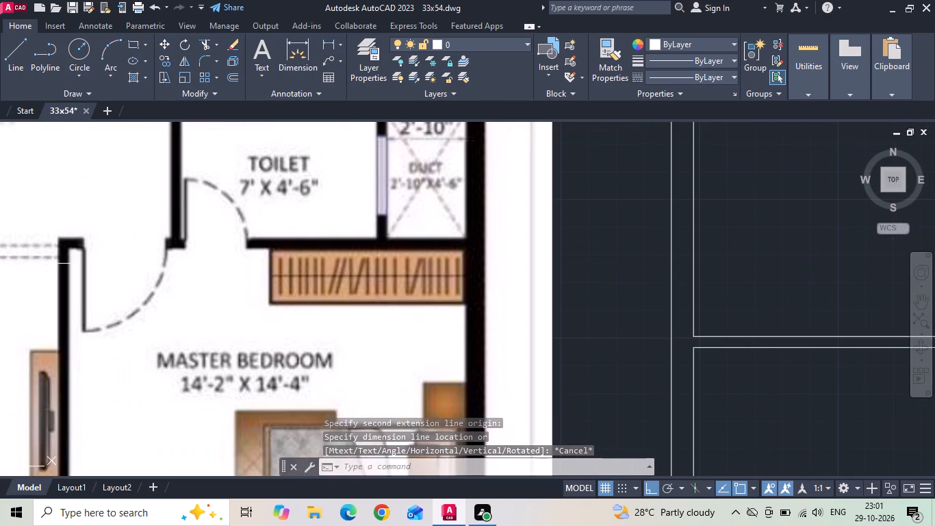
scroll(57, 263, down, 2)
scroll(579, 273, up, 2)
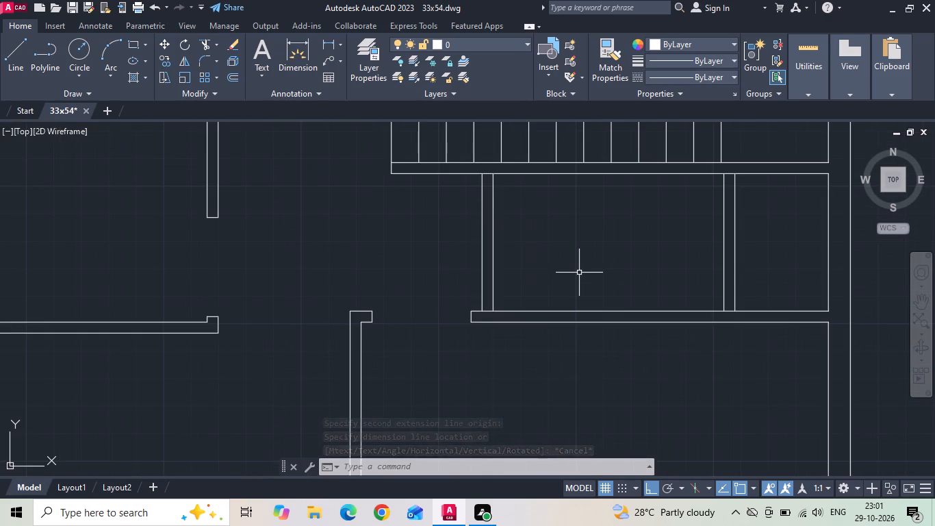
text(o)
key(space)
key(2)
key(space)
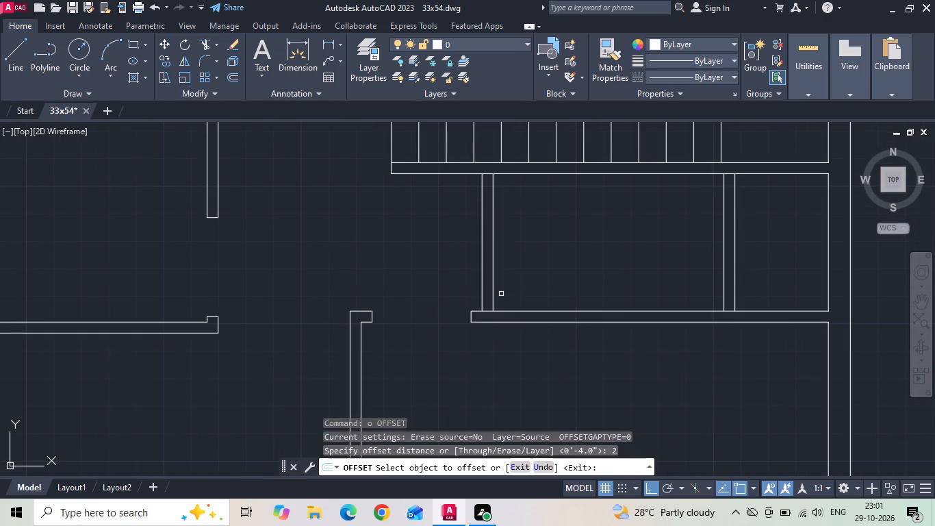
click(494, 297)
click(572, 284)
key(Escape)
Offset the 2" jamb line 2'6" further into the toilet to mark the door opening's width.
text(o)
key(space)
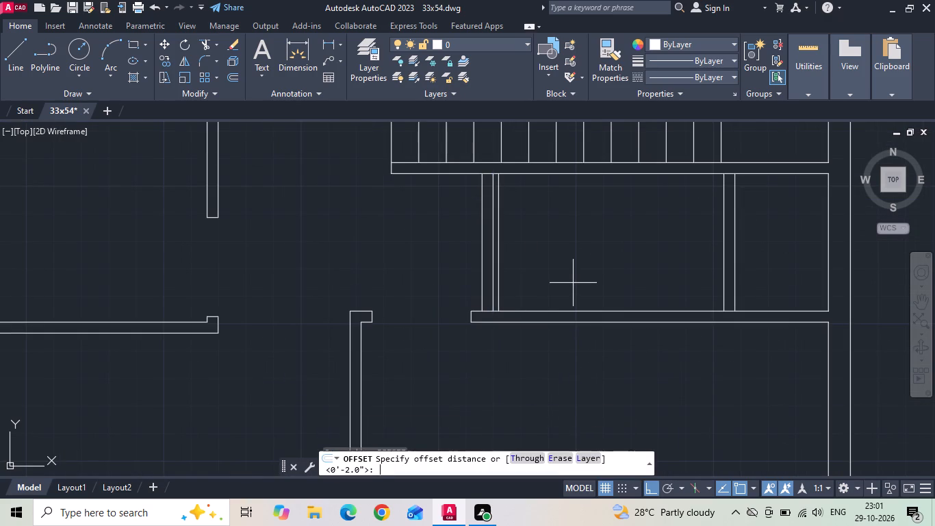
text(2'6)
key(space)
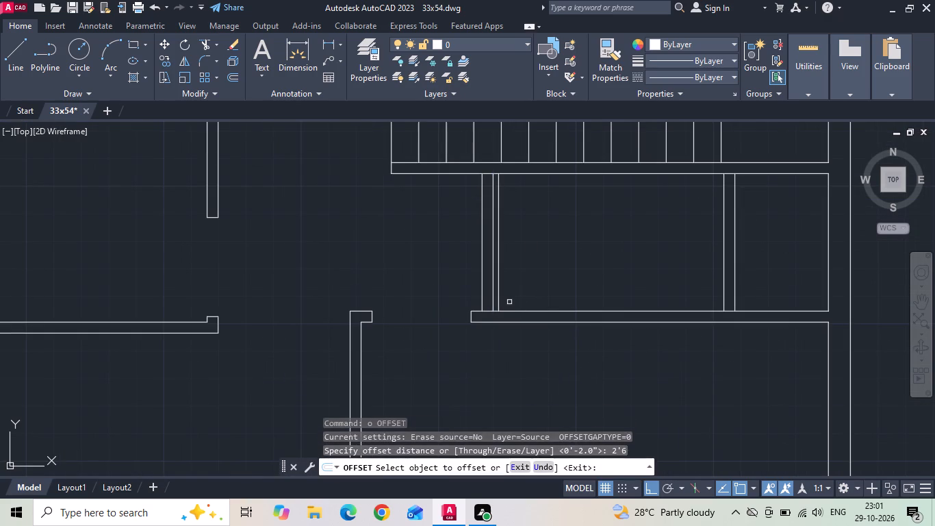
click(499, 297)
click(584, 272)
key(Escape)
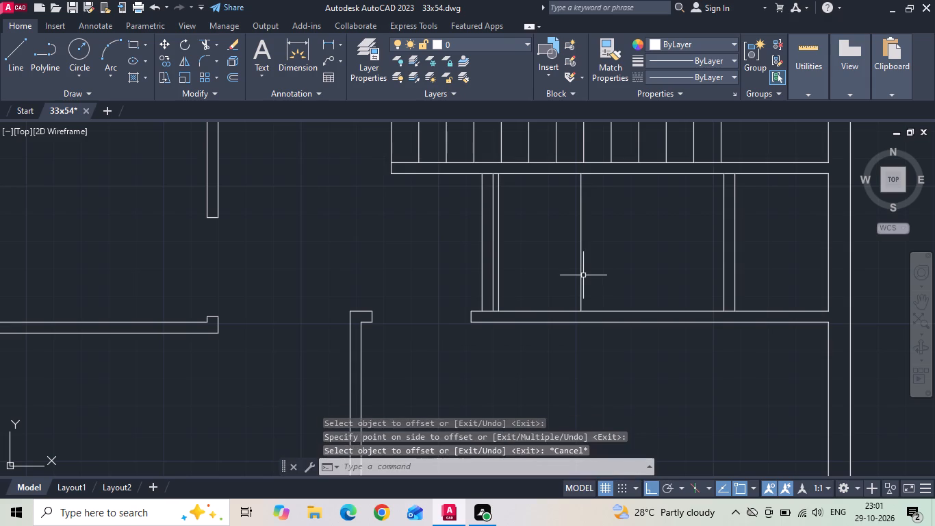
Extend the toilet door's two jamb lines through the wall shared with the master bedroom.
key(e)
key(x)
key(space)
click(589, 291)
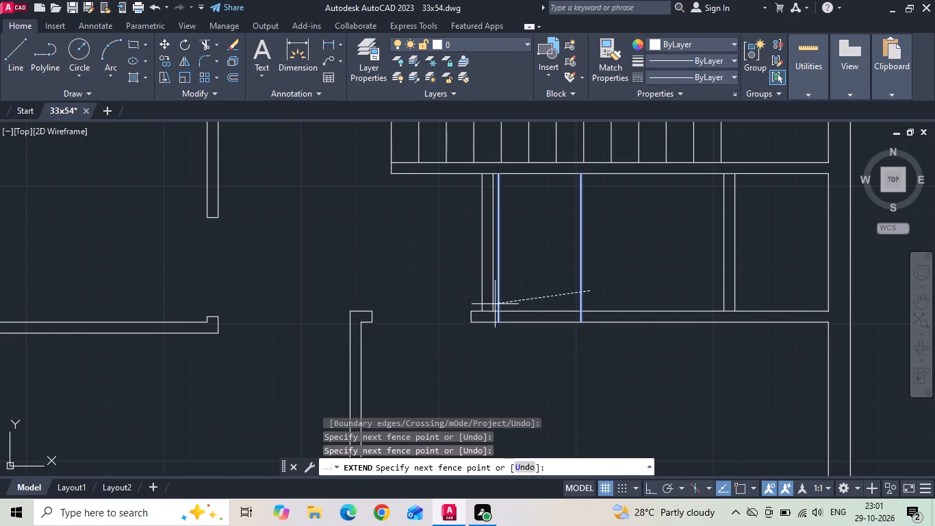
click(495, 304)
key(Escape)
Trim the wall between the jamb lines to open the toilet door, and clear the excess lines around the jamb stub.
key(t)
key(r)
key(space)
key(space)
drag(544, 339, 621, 265)
click(498, 305)
click(486, 309)
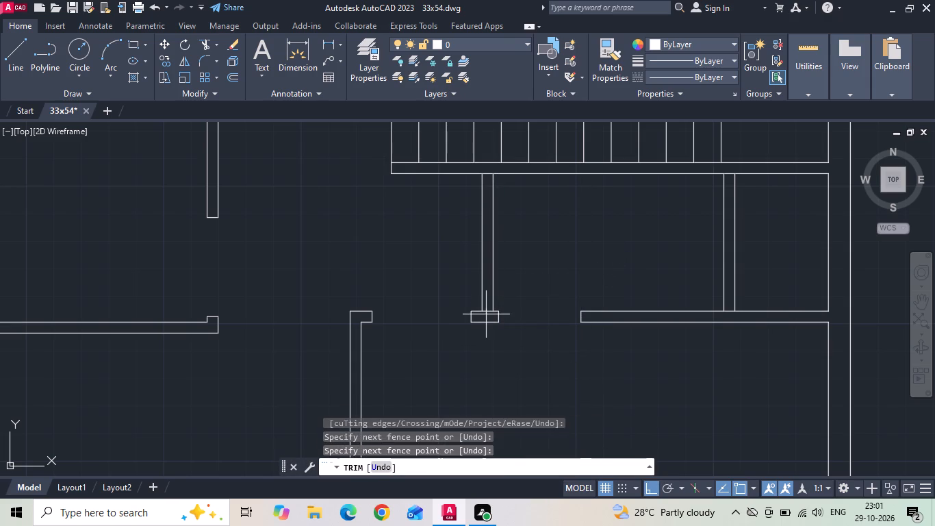
click(486, 314)
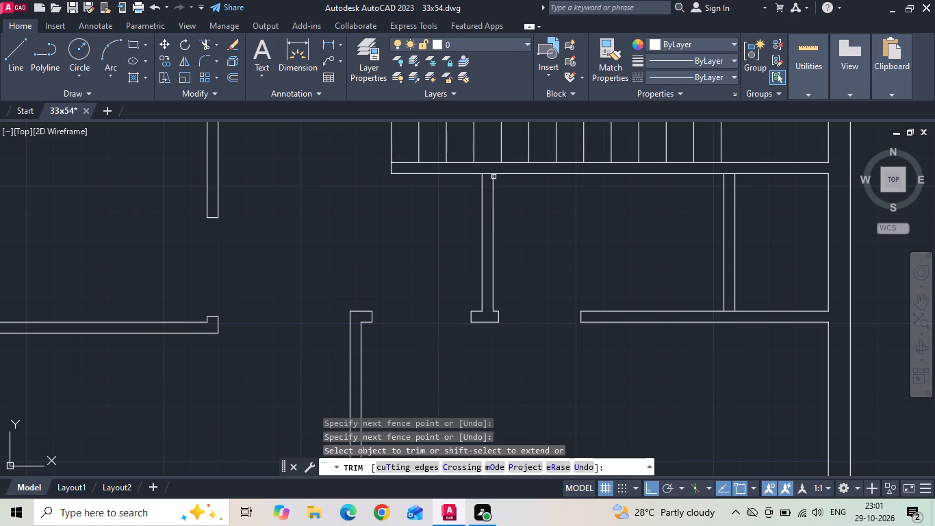
Trim the leftover lines where the toilet's lobby-side wall meets the stair wall and where the duct wall meets both cross walls.
click(487, 171)
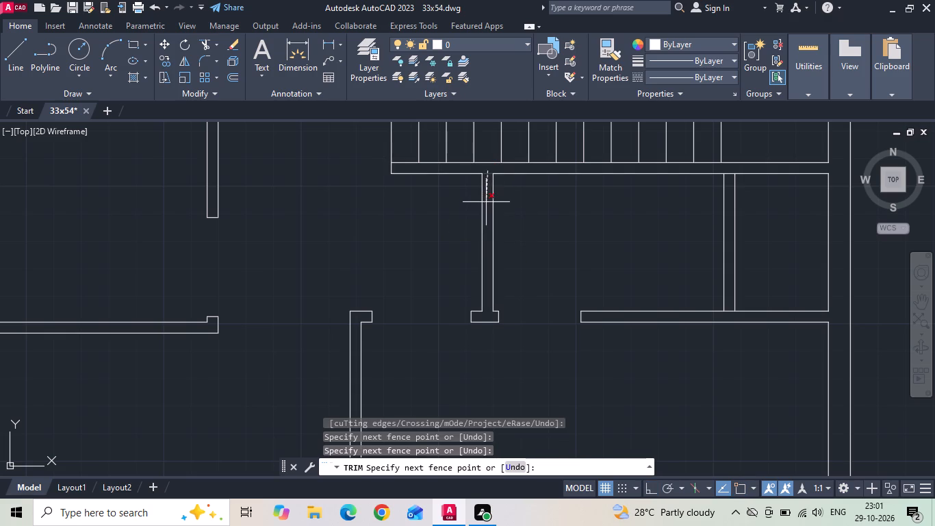
click(486, 201)
scroll(541, 384, down, 2)
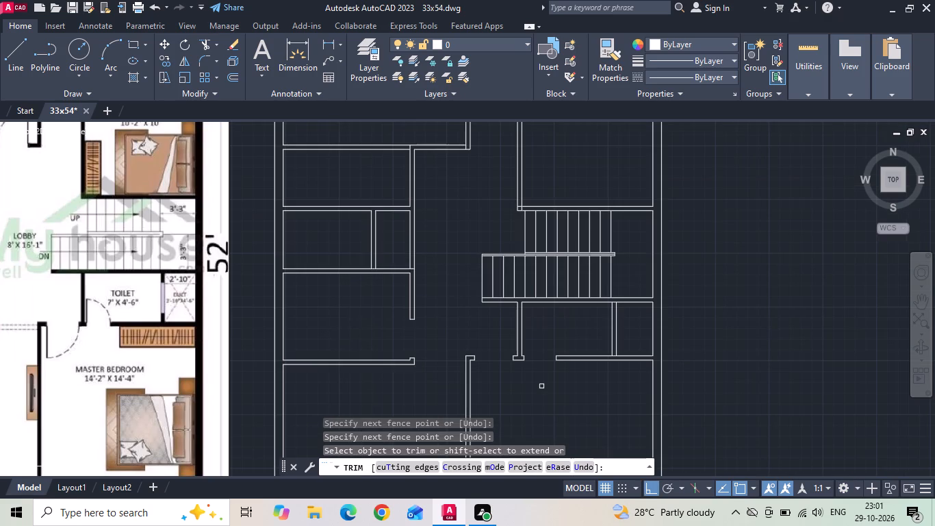
scroll(695, 386, up, 2)
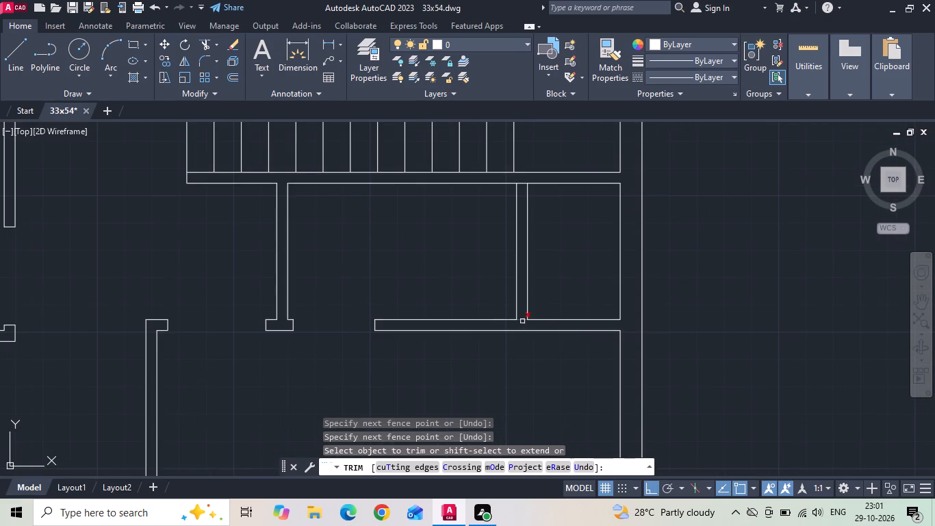
click(521, 322)
click(523, 177)
scroll(781, 311, down, 3)
key(Escape)
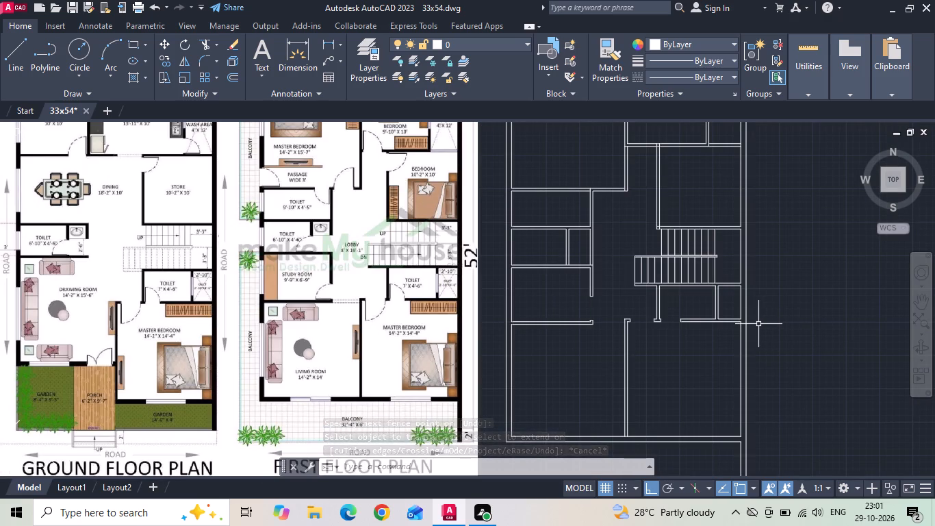
Copy the toilet-side line of the wall between the study room and the 6'-10" toilet 2" and 2'8" into the toilet.
scroll(591, 262, up, 3)
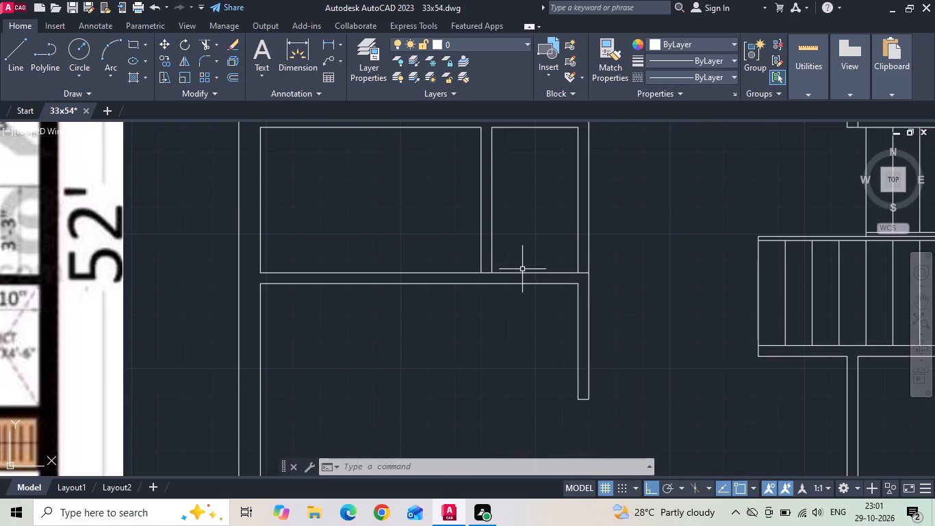
click(517, 273)
right_click(509, 236)
click(522, 266)
click(471, 353)
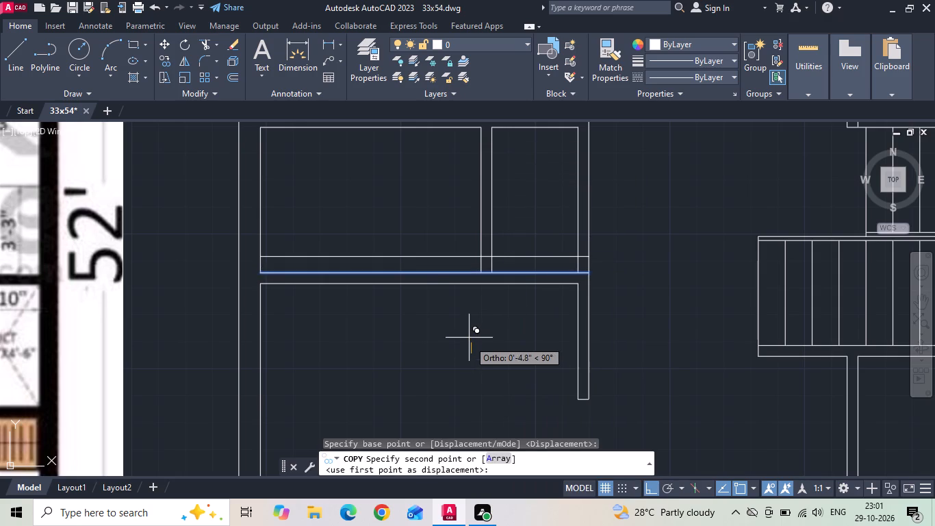
text(2)
key(space)
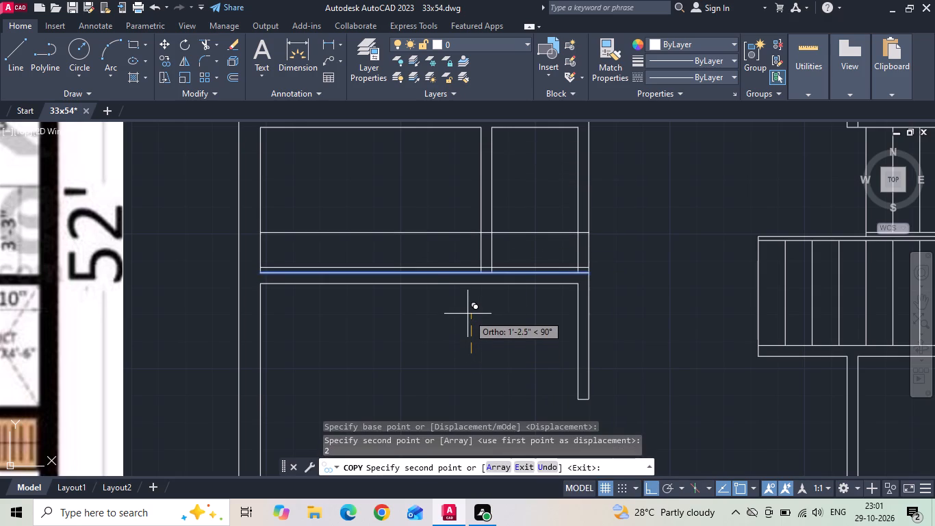
text(2'8)
key(Return)
key(Escape)
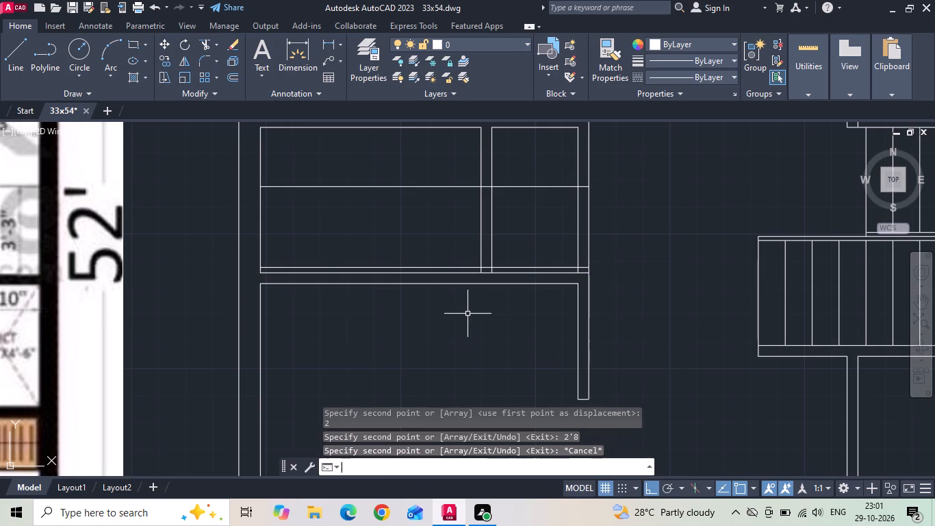
Trim the openings in the washbasin partition and the lobby wall beside it, keeping only the 2" stub at the partition.
text(tr)
key(space)
drag(432, 175, 512, 214)
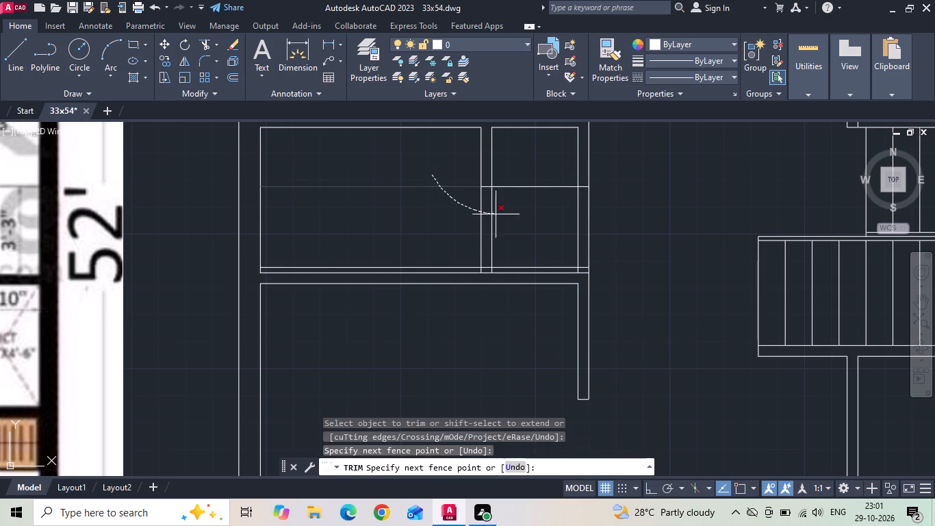
drag(512, 214, 611, 198)
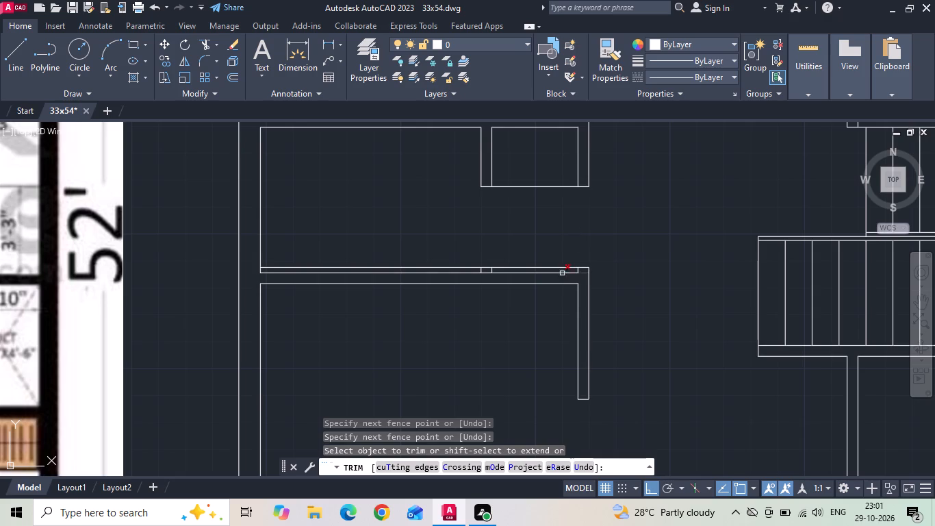
click(457, 267)
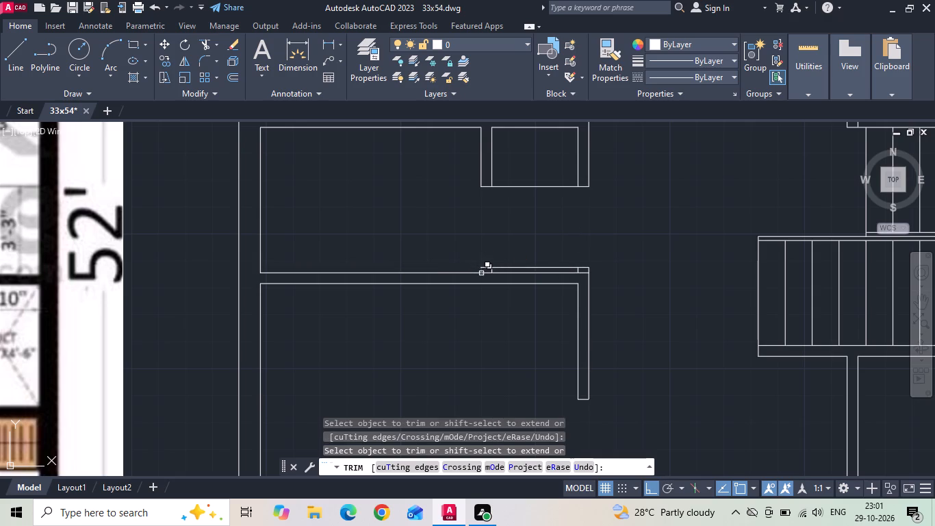
click(485, 273)
click(510, 266)
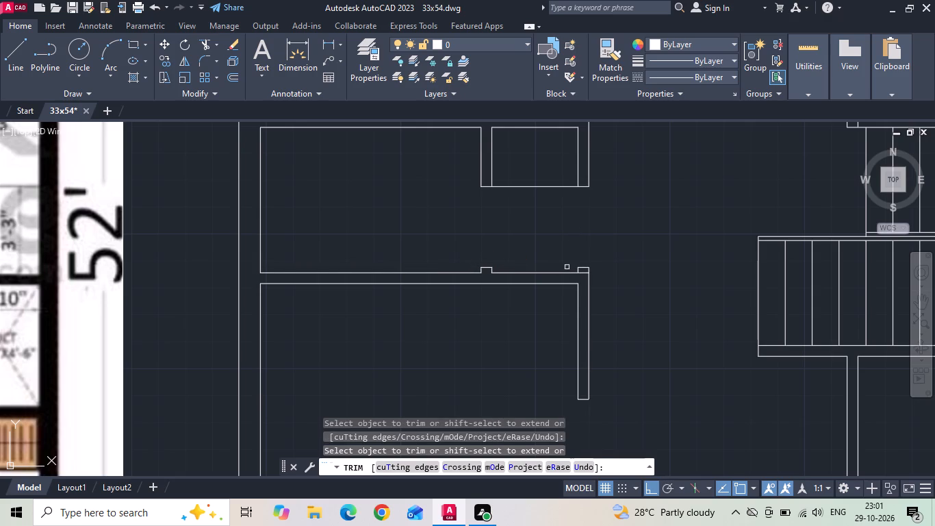
click(569, 266)
click(605, 267)
click(594, 269)
click(576, 270)
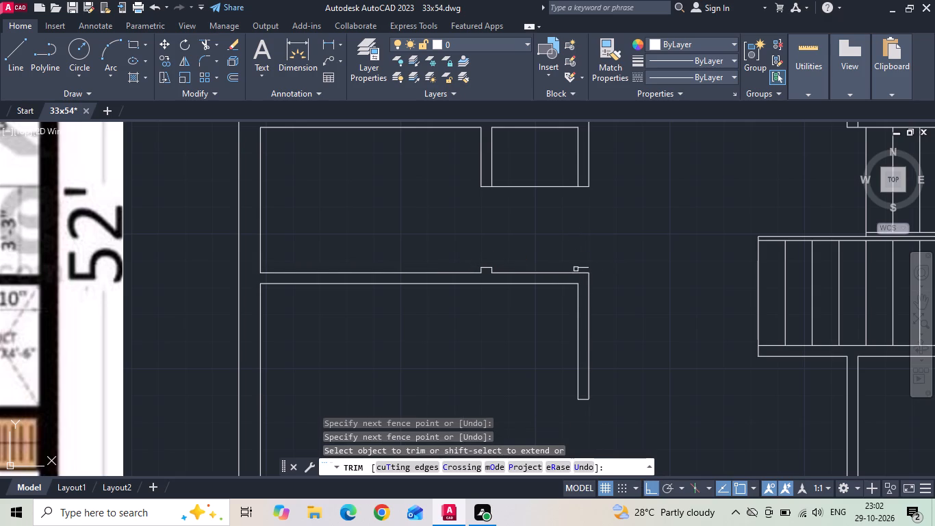
click(580, 267)
scroll(607, 262, down, 2)
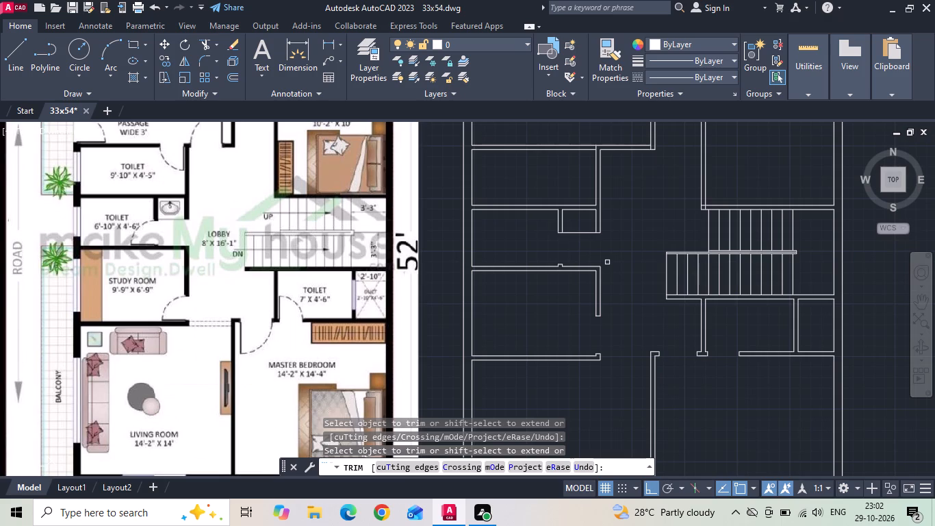
middle_drag(608, 257, 608, 307)
key(Escape)
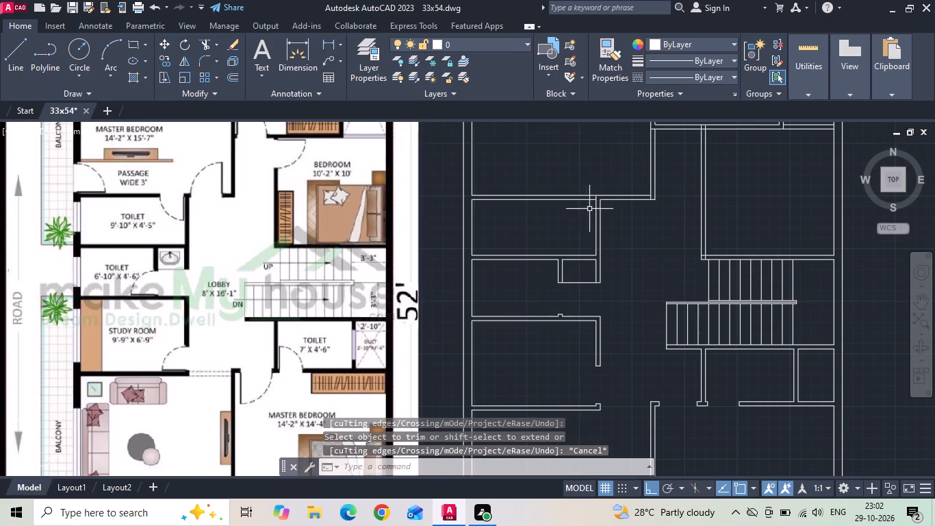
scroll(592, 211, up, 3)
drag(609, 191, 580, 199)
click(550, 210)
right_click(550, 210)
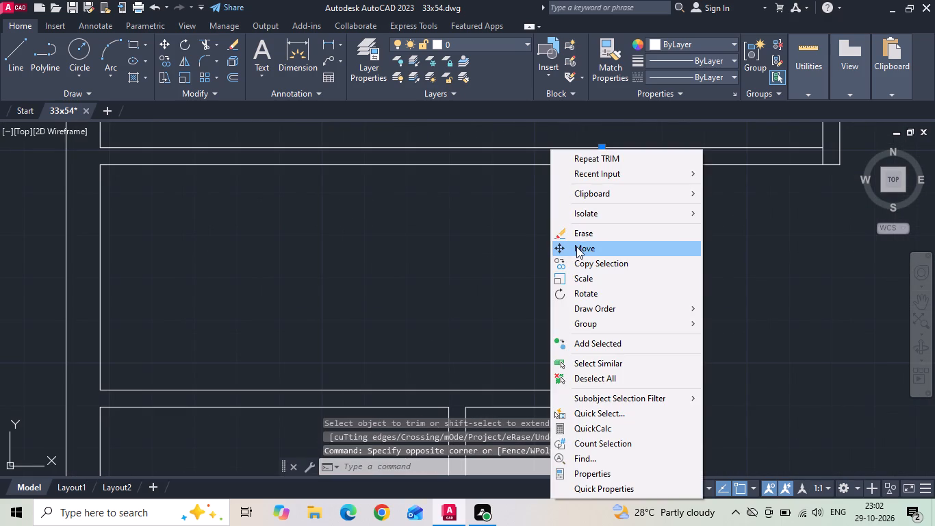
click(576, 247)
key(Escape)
Copy the inner line of the 9'-10" toilet's lobby-side wall 2" and 2'8" into the toilet.
drag(606, 222, 589, 226)
click(548, 234)
right_click(548, 234)
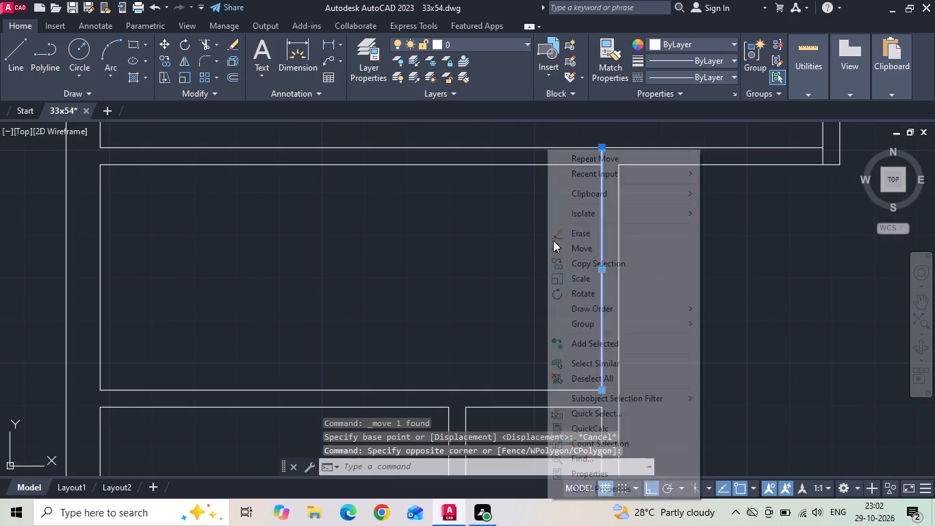
click(570, 262)
drag(520, 275, 478, 277)
text(2')
key(BackSpace)
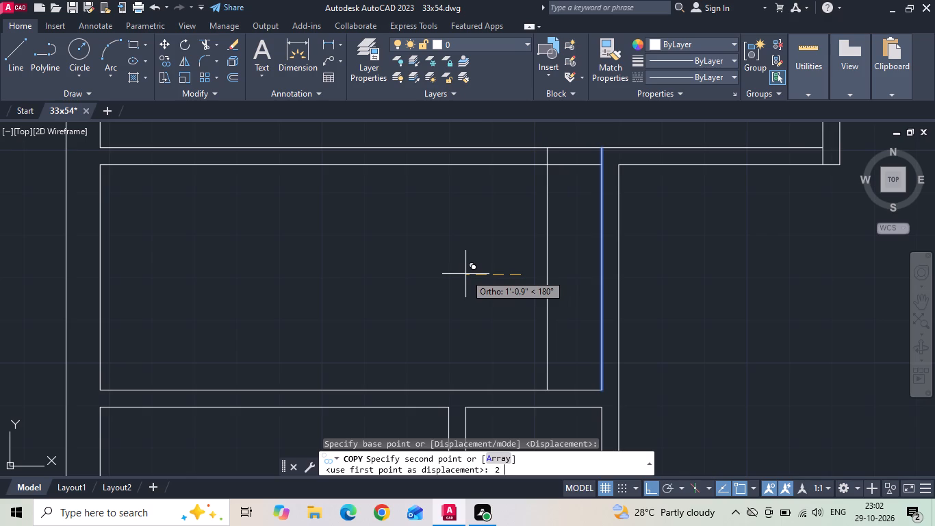
key(Return)
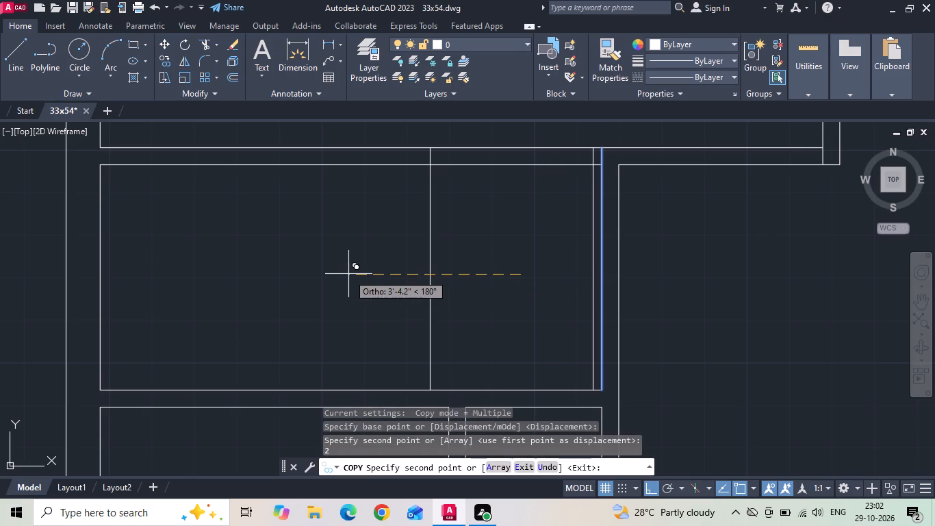
text(2'8)
key(Return)
key(Escape)
Trim the door opening in the wall between the 9'-10" toilet and the passage, and clear the excess jamb lines.
text(tr)
key(space)
drag(363, 281, 511, 138)
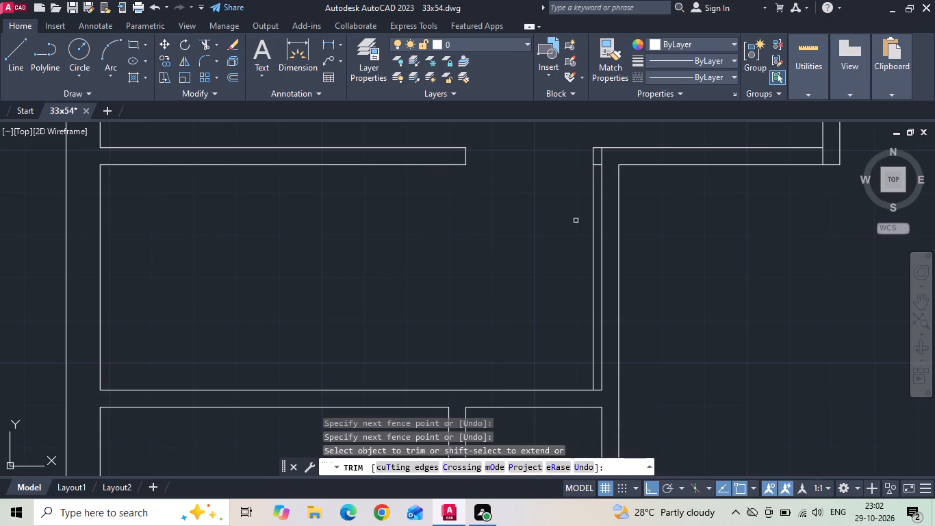
click(593, 245)
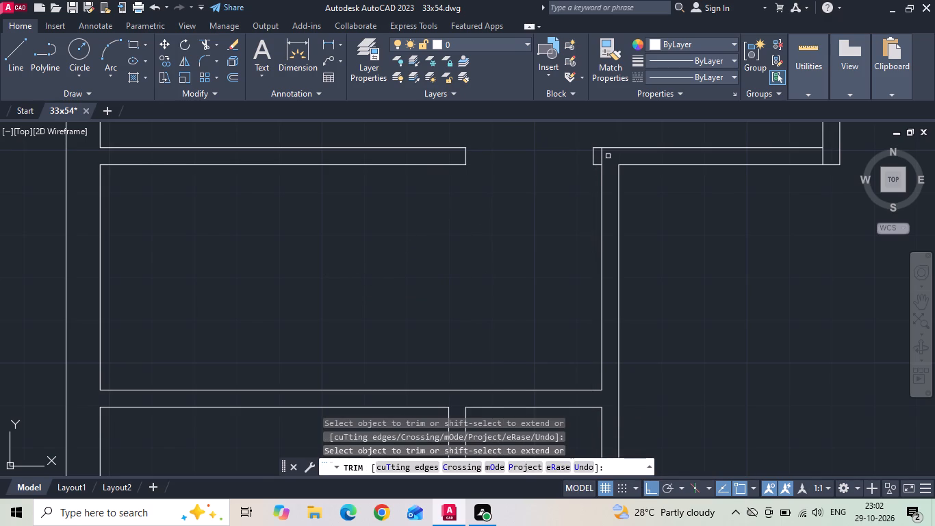
click(601, 158)
scroll(538, 195, down, 3)
key(Escape)
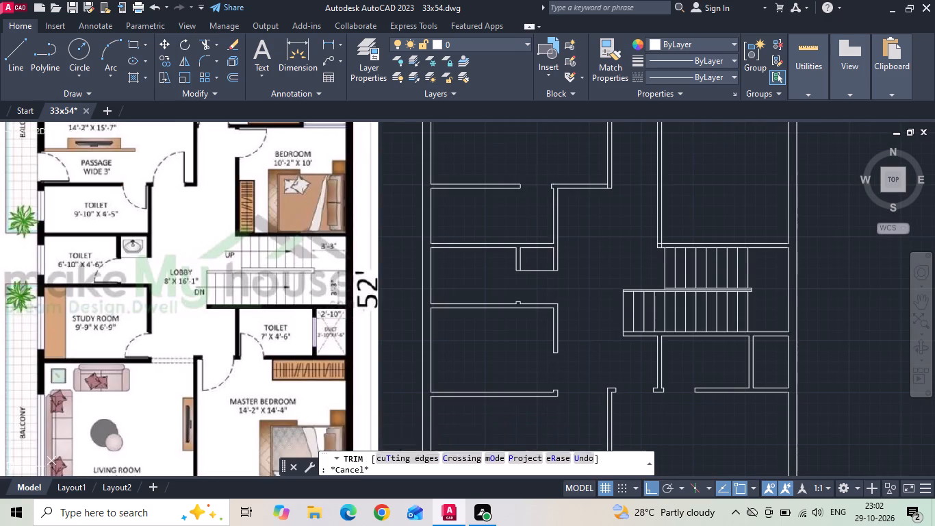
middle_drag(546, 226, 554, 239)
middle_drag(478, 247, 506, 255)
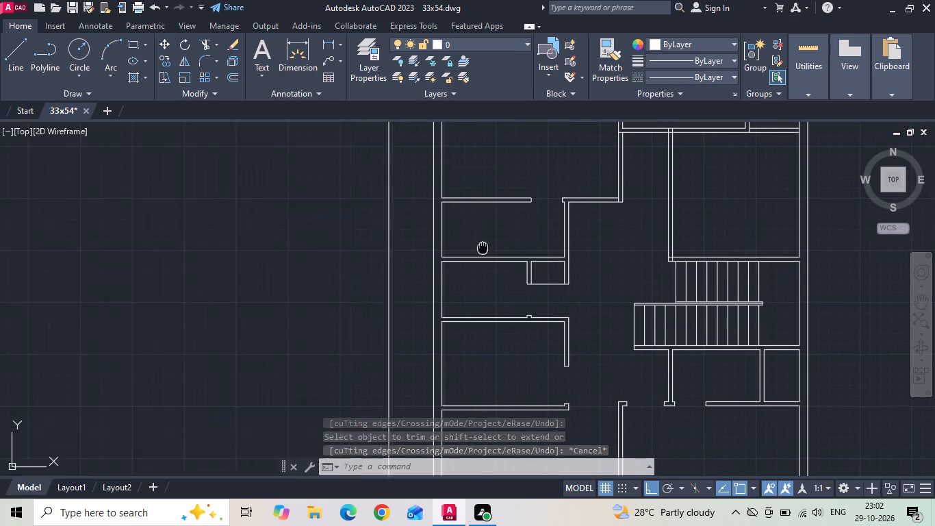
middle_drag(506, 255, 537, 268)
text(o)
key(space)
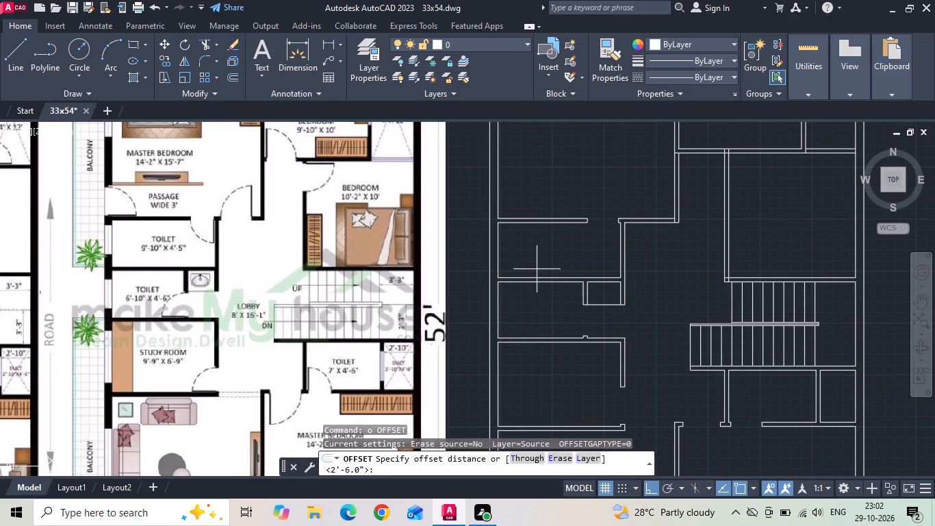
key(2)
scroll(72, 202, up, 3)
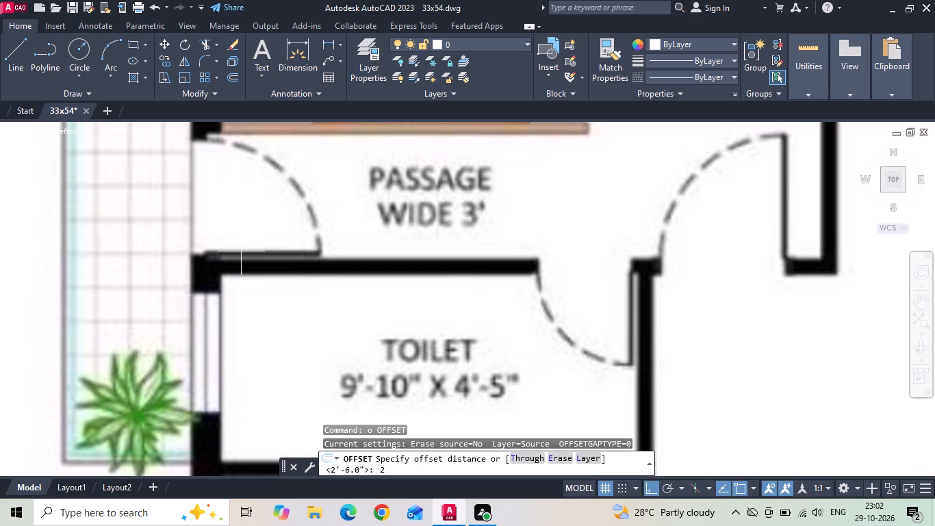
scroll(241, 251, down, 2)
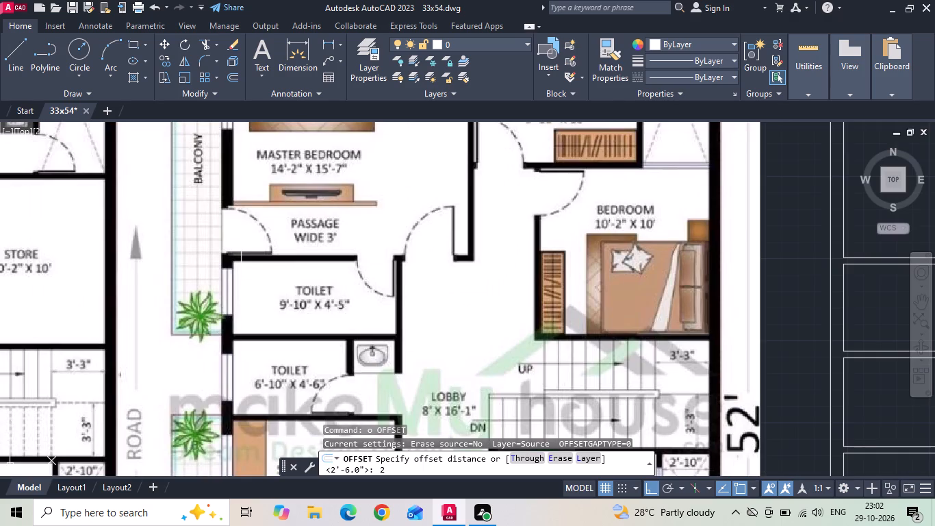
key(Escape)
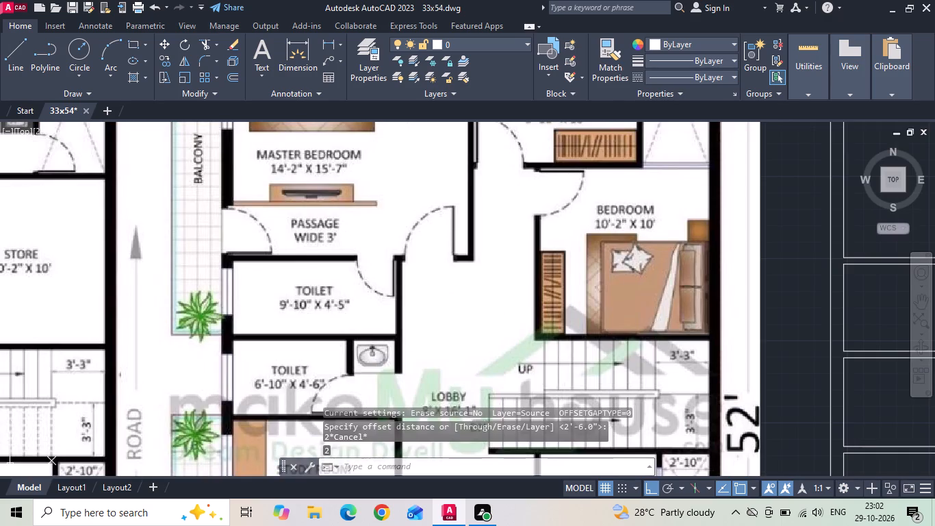
Offset the lobby-side line of the 9'-10" toilet wall 4" into the lobby, and offset that copy a further 3'.
scroll(393, 297, up, 2)
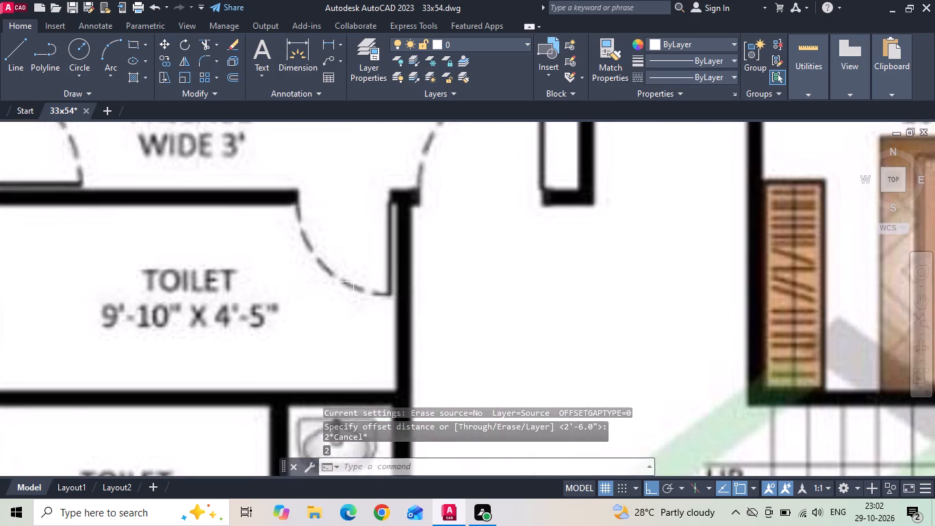
scroll(255, 247, down, 4)
scroll(714, 268, up, 2)
middle_drag(684, 264, 602, 264)
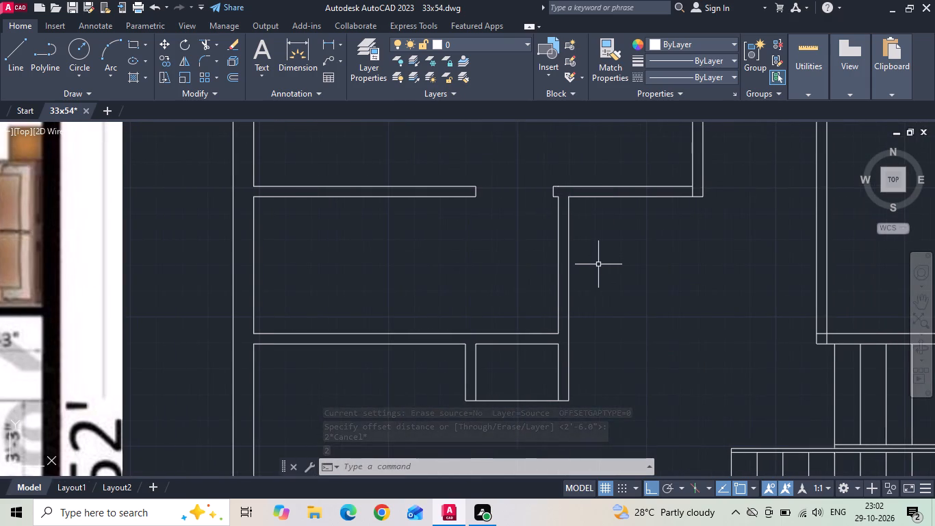
text(o 4)
key(space)
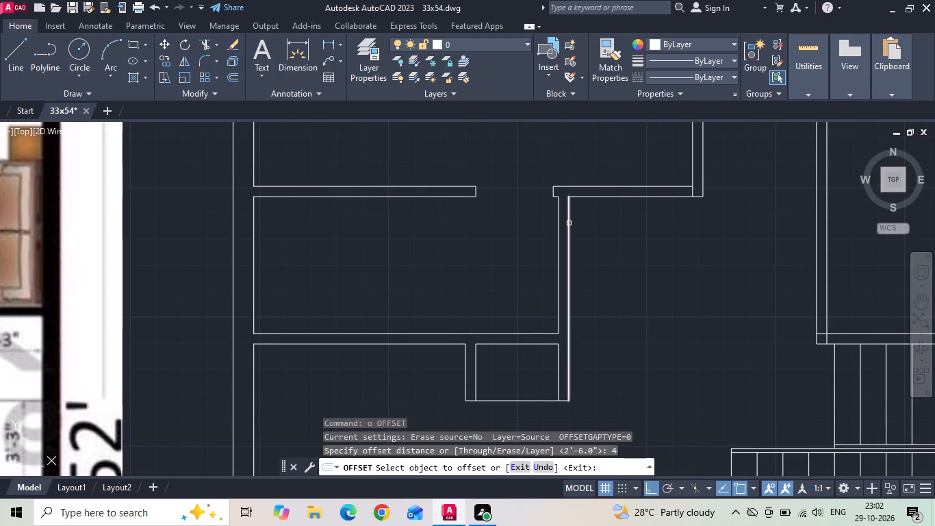
click(566, 222)
drag(569, 219, 578, 218)
click(611, 214)
key(Escape)
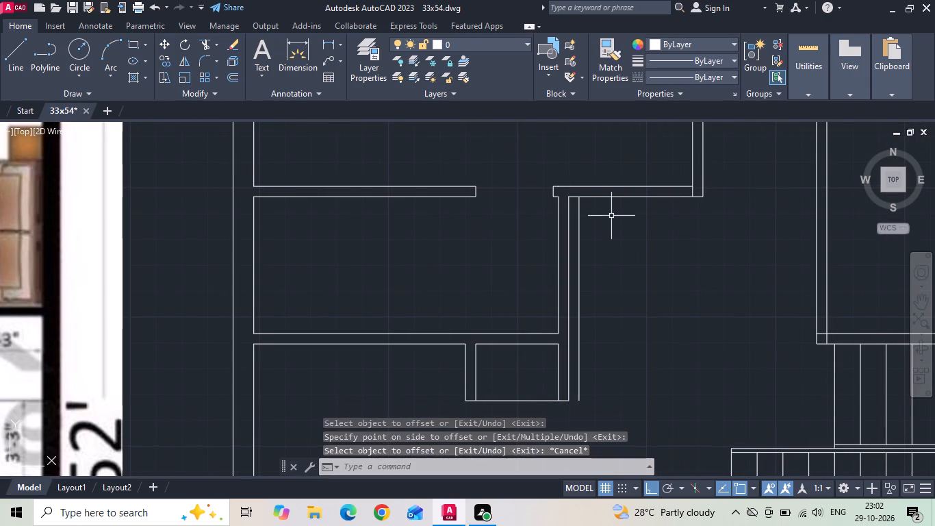
text(o 3)
key(space)
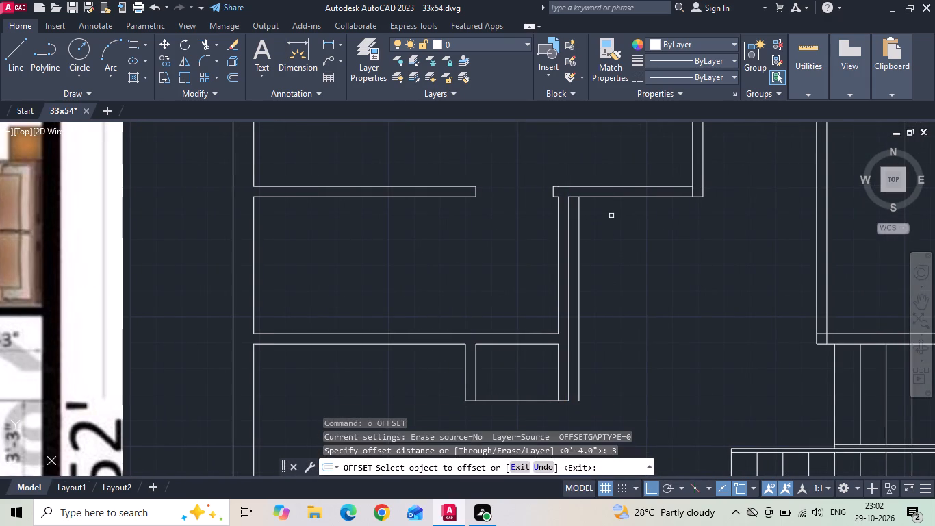
key(Escape)
text(o 3')
key(Return)
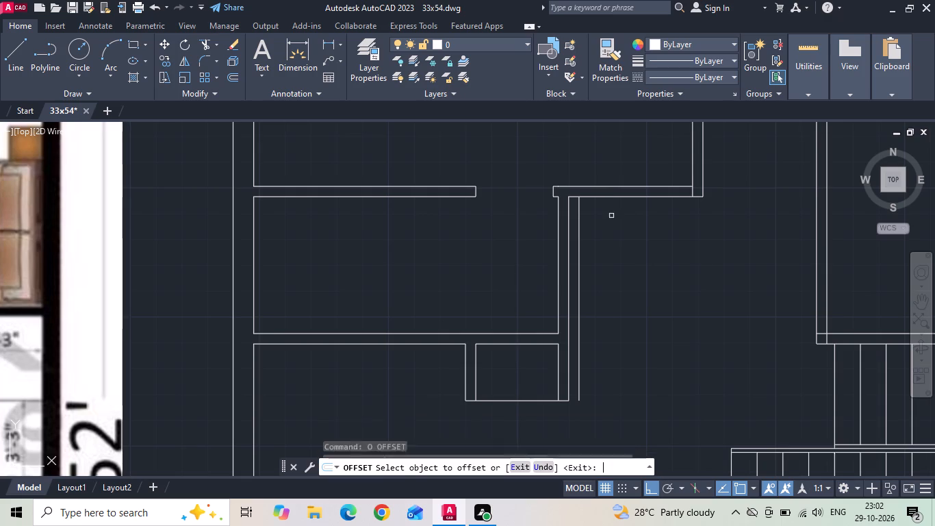
drag(579, 233, 589, 228)
click(627, 217)
key(Escape)
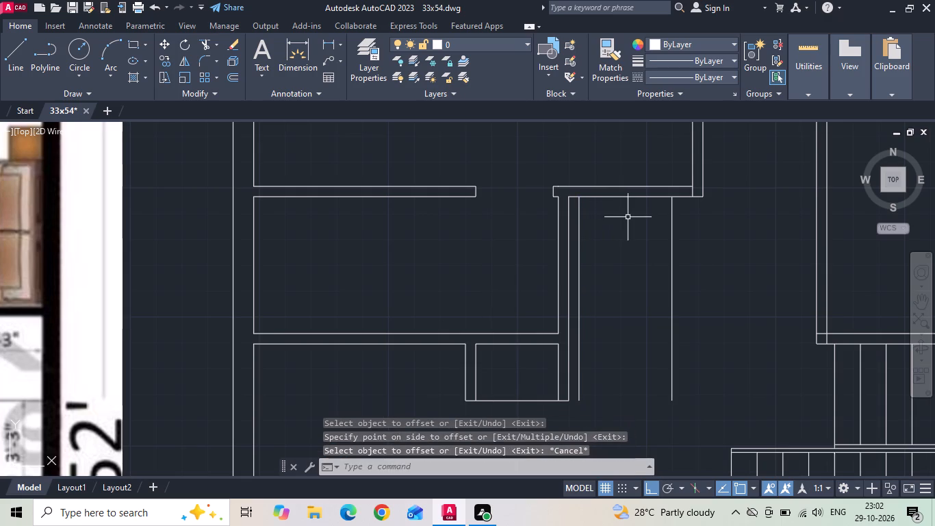
Extend both jamb lines across the passage wall, trim the 3' master bedroom entrance opening, and clear the excess jamb lines.
text(ex)
key(space)
click(577, 228)
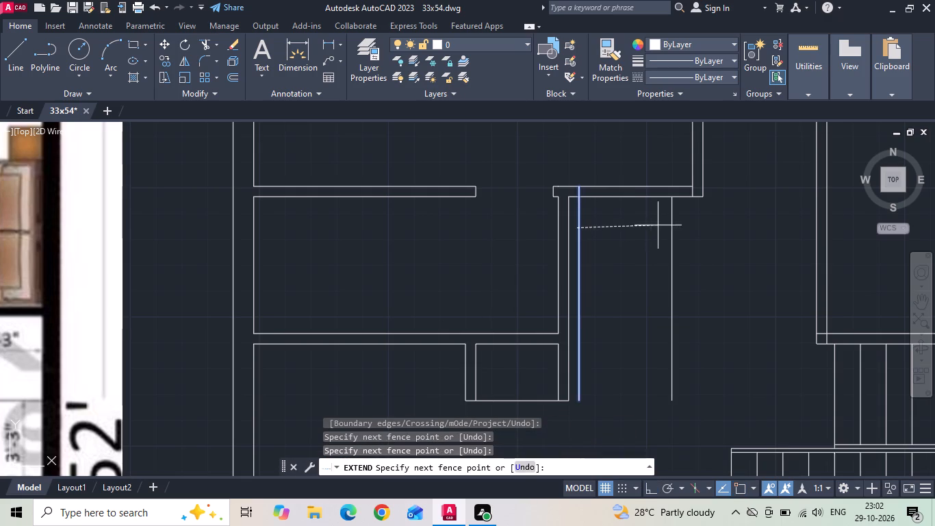
click(680, 228)
key(Escape)
key(t)
key(r)
key(space)
drag(614, 173, 579, 231)
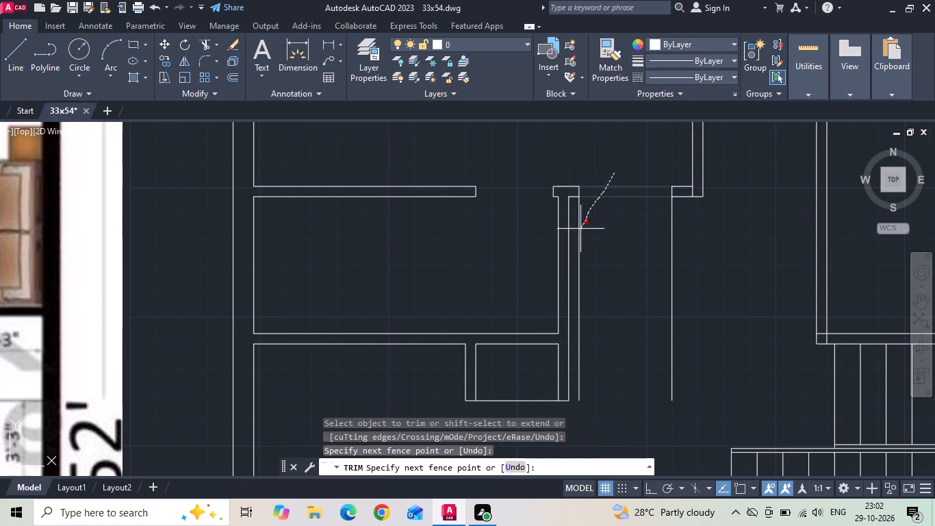
drag(579, 231, 693, 284)
click(693, 192)
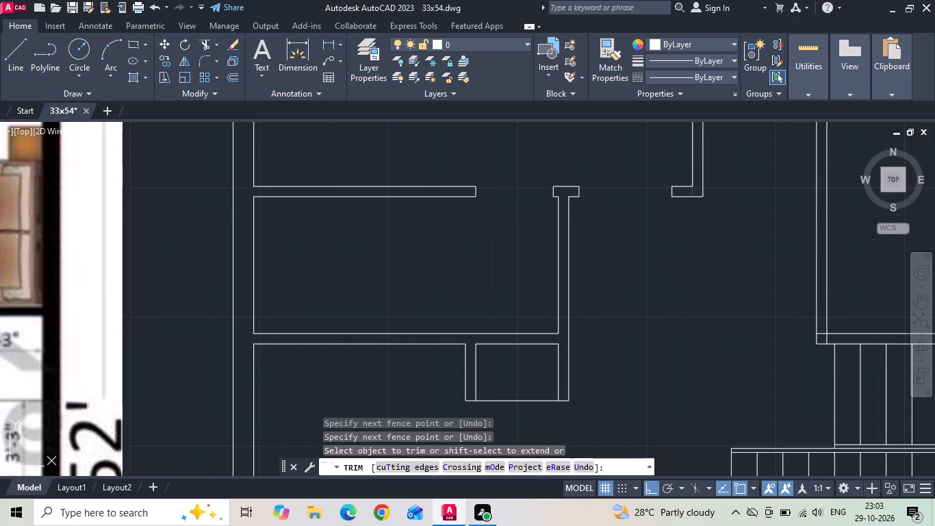
scroll(625, 260, down, 2)
key(Escape)
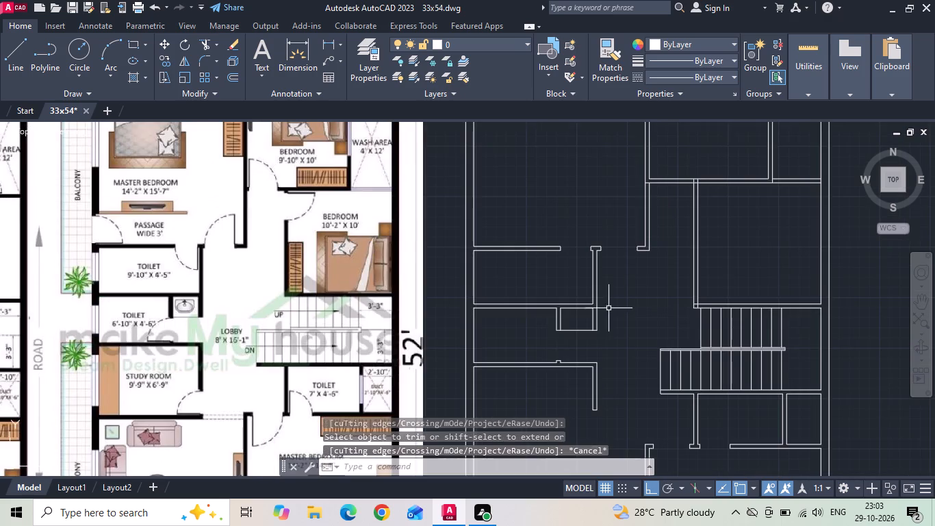
Offset the 9'-10" bedroom's line along the master bedroom wall 4" inward, and the shared bedroom wall's lower line 4" into the 10'-2" bedroom.
middle_drag(660, 238, 547, 311)
scroll(554, 249, up, 1)
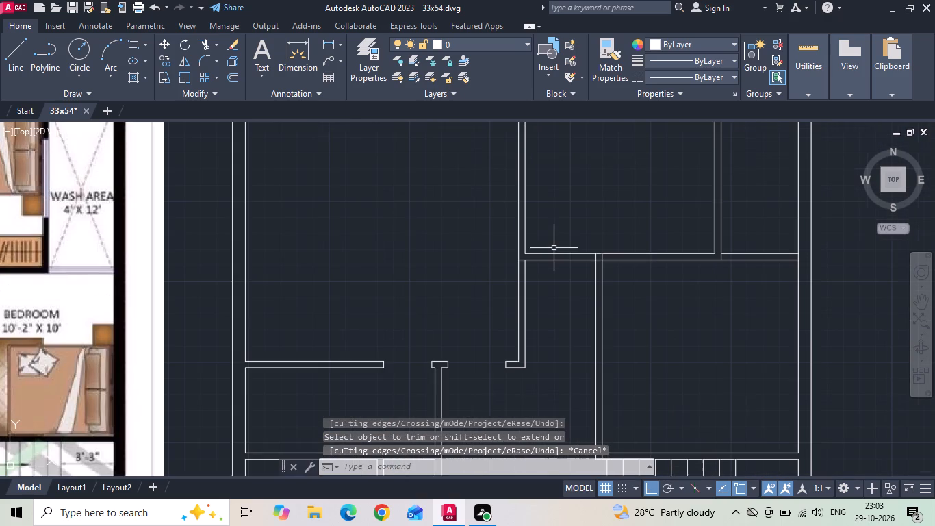
text(o 4)
key(space)
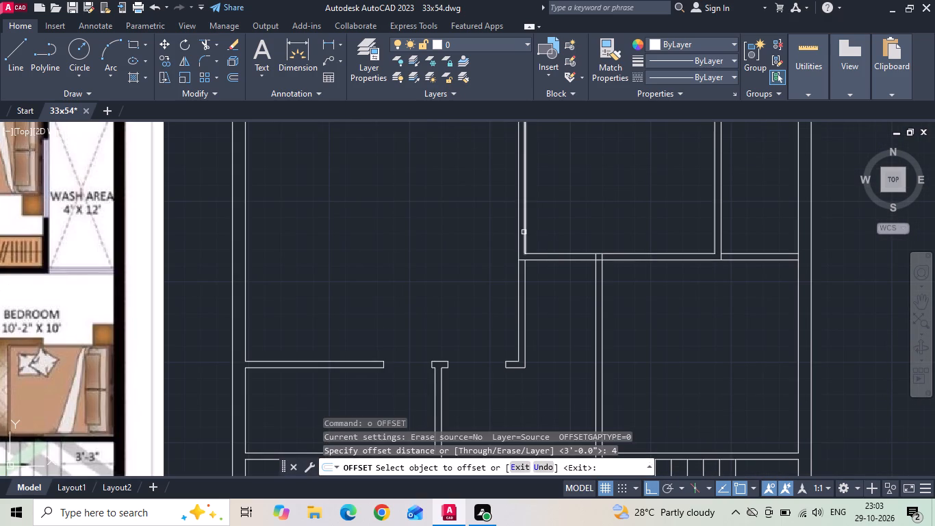
drag(524, 232, 537, 225)
click(568, 198)
drag(631, 261, 627, 289)
click(624, 305)
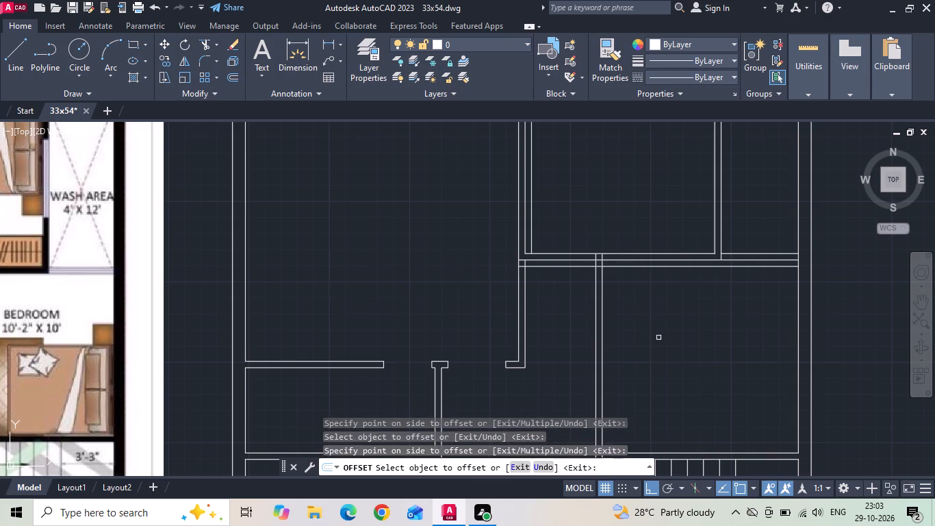
key(Escape)
Offset both 4" jamb lines a further 3' into their bedrooms to mark the two door widths.
text(o 3)
key(apostrophe)
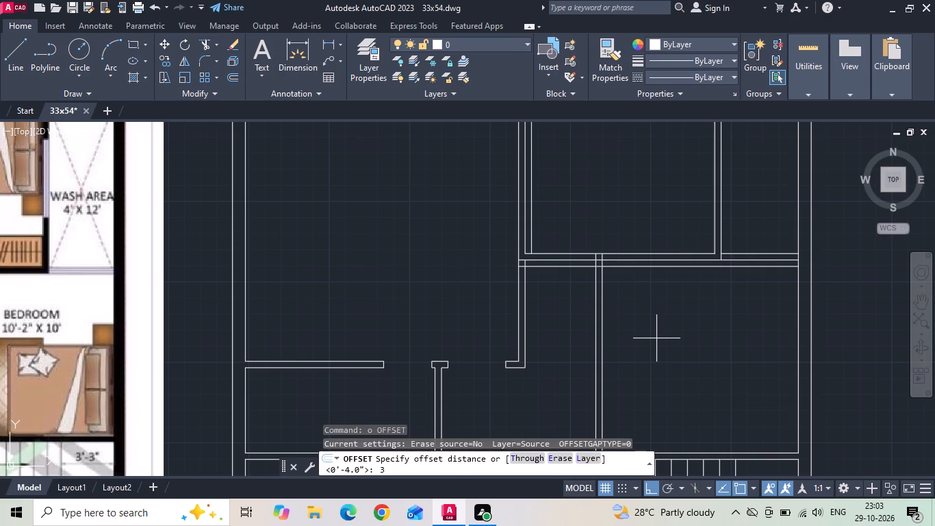
key(space)
click(613, 268)
click(616, 301)
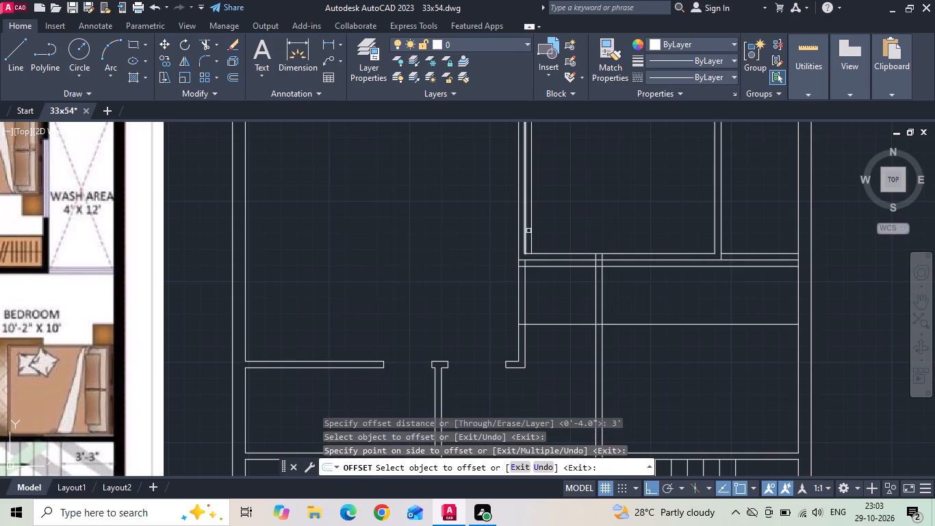
drag(531, 241, 539, 241)
click(600, 227)
key(Escape)
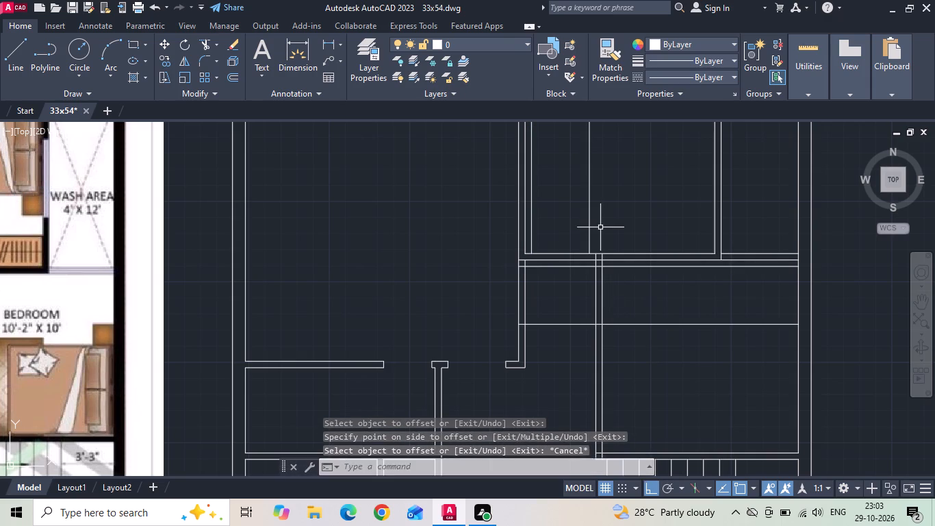
Extend the vertical jamb lines through the 9'-10" bedroom's lower wall, trim its 3' door opening, and clear the excess jamb lines.
text(ex)
key(space)
click(588, 230)
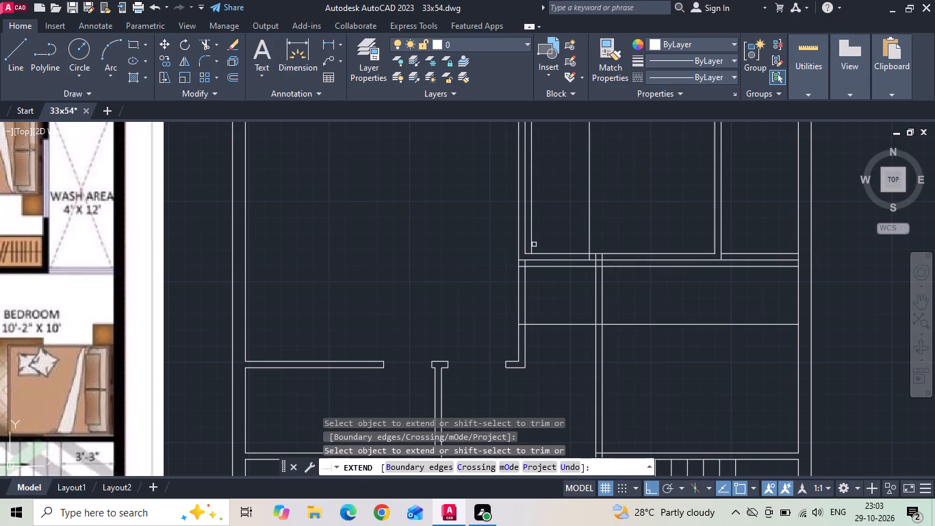
click(533, 245)
key(Escape)
scroll(551, 240, up, 1)
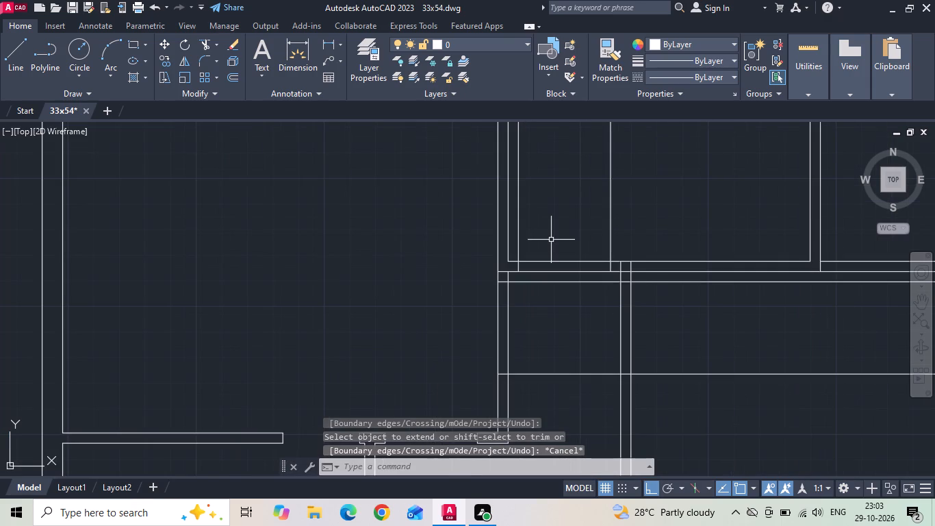
text(tr)
key(space)
click(545, 256)
click(541, 271)
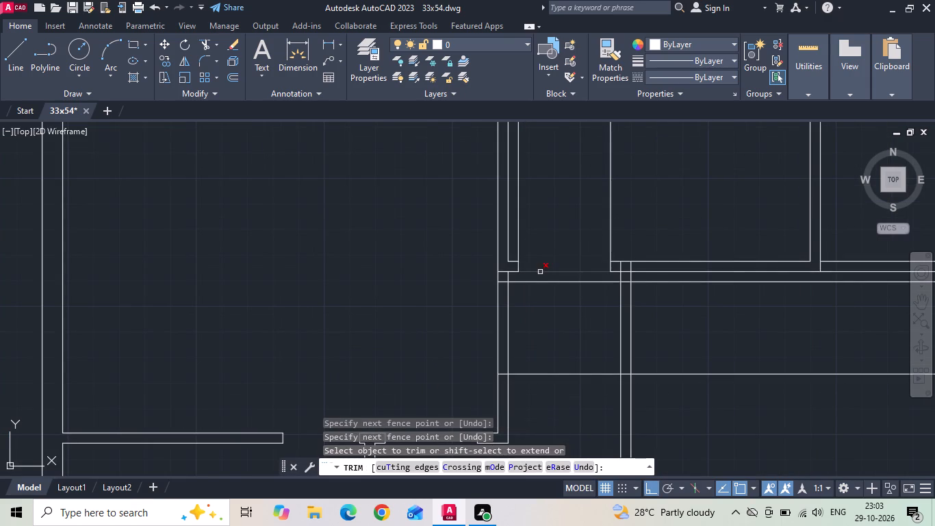
click(540, 272)
click(519, 248)
click(628, 221)
click(589, 243)
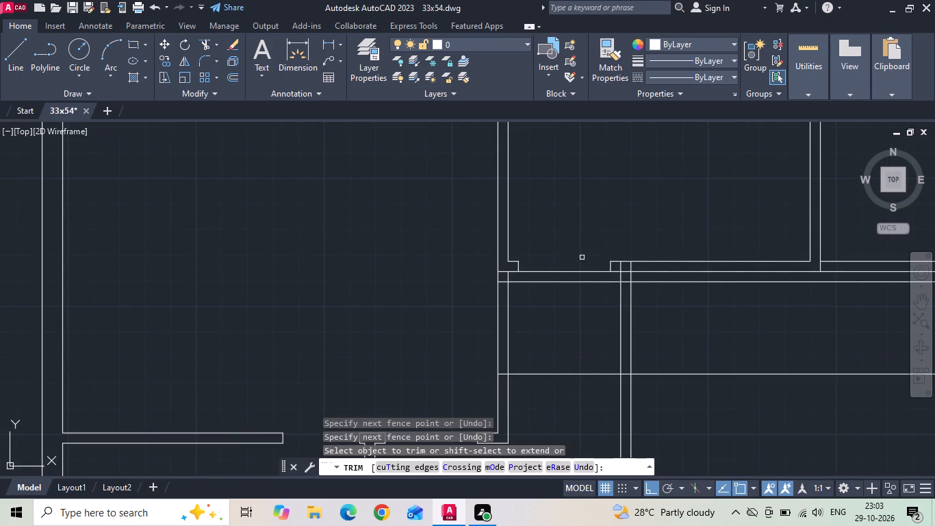
click(574, 270)
Trim the 3' door opening in the 10'-2" bedroom's lobby wall, clear the excess jamb lines, and open the wall junction above it.
drag(585, 350, 659, 359)
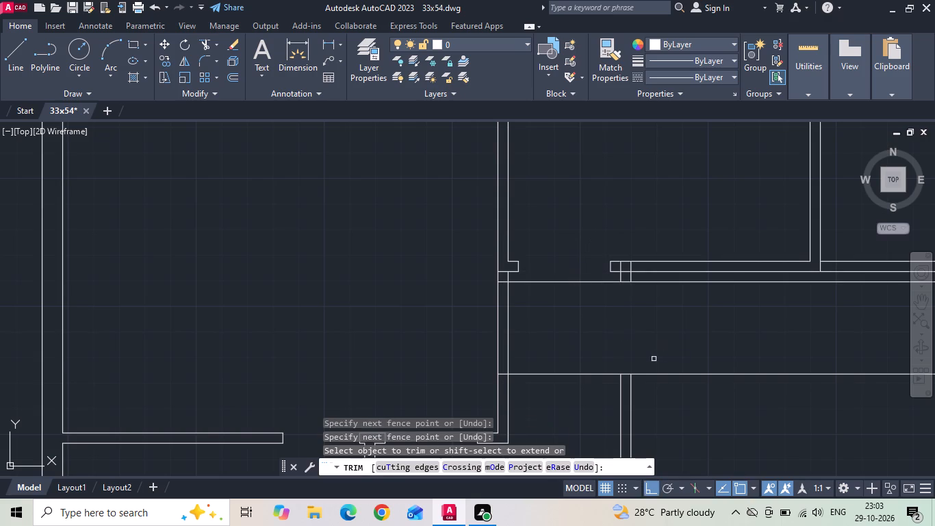
drag(561, 249, 571, 385)
drag(679, 397, 676, 351)
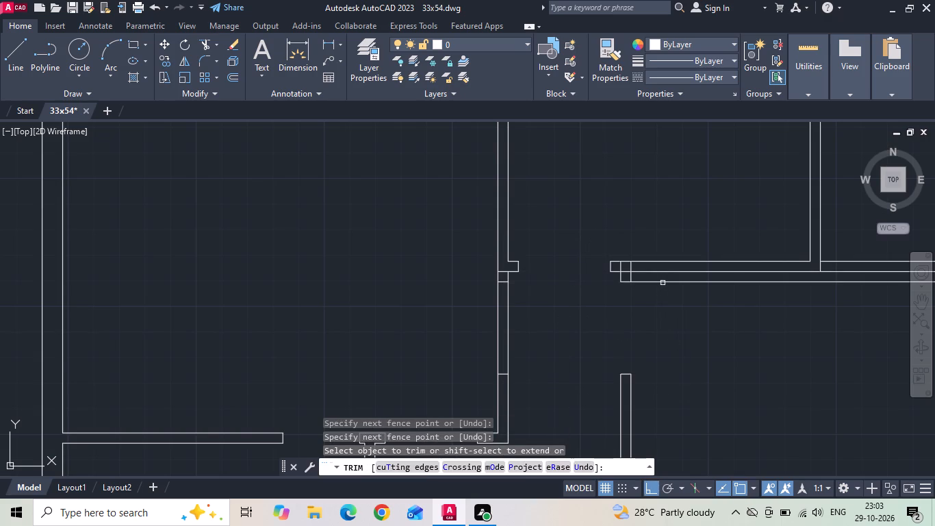
click(663, 279)
click(665, 286)
scroll(624, 277, up, 2)
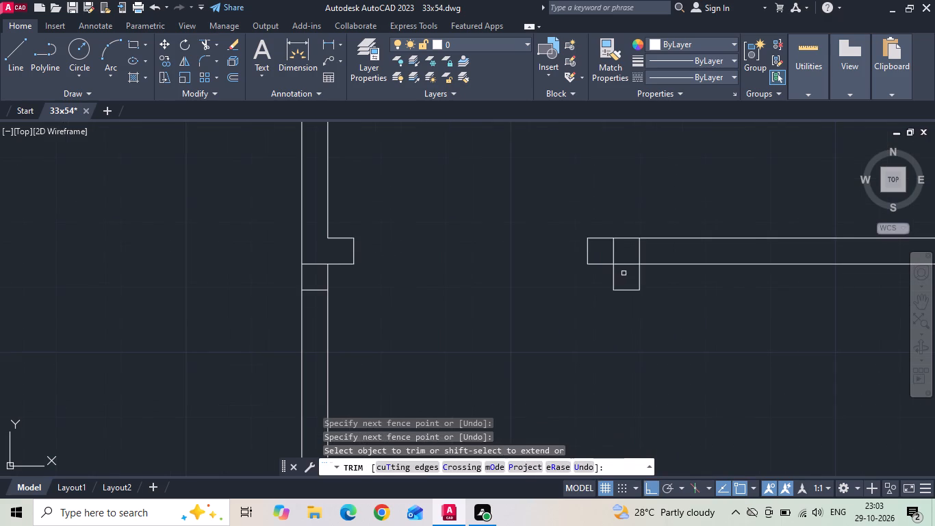
drag(625, 272, 626, 262)
click(611, 251)
drag(629, 251, 665, 250)
Clear the leftover cross lines in the master bedroom's lobby-side wall and at the 10'-2" bedroom's wall corner beside the stairs.
drag(322, 259, 314, 299)
scroll(387, 229, down, 4)
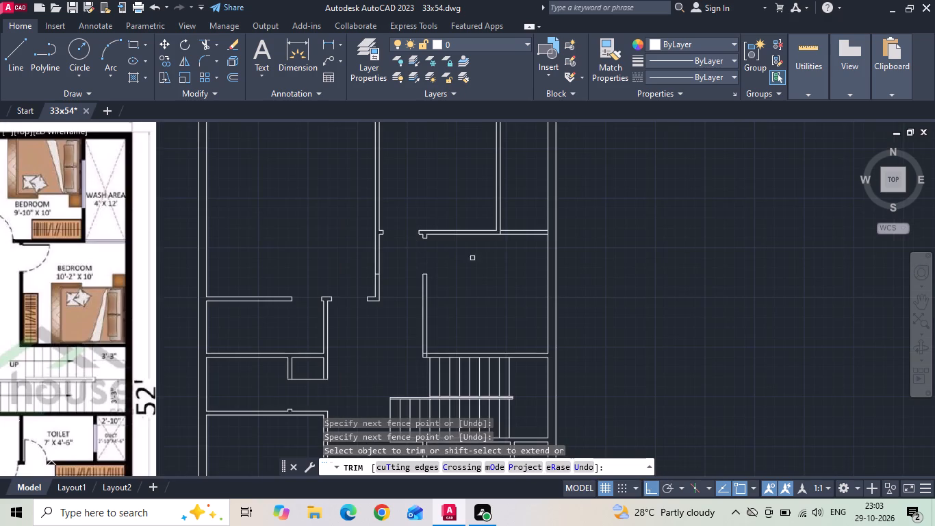
scroll(509, 242, up, 2)
scroll(503, 249, down, 2)
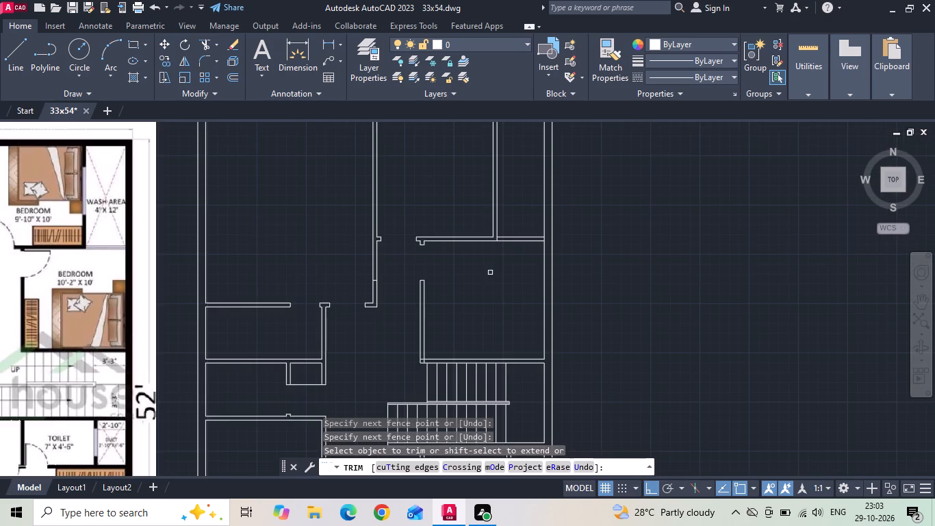
scroll(418, 392, up, 3)
click(439, 262)
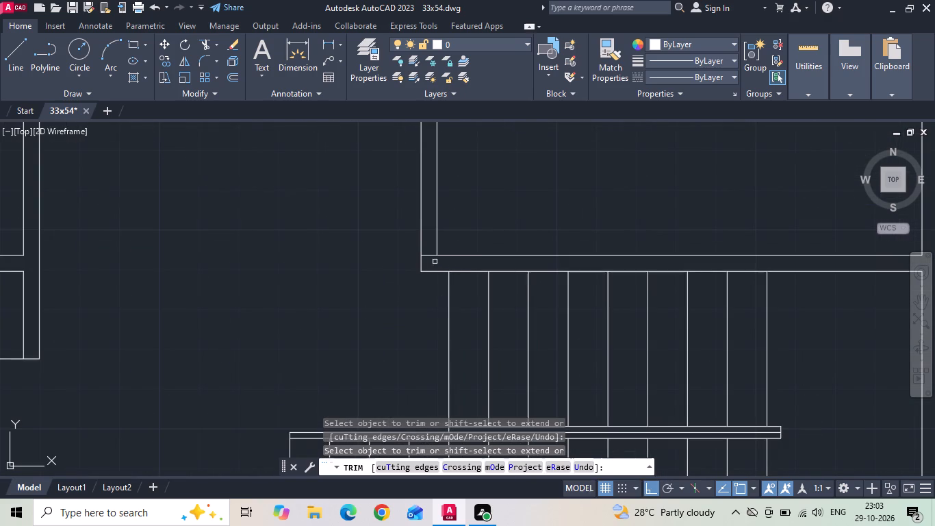
click(430, 257)
scroll(498, 191, down, 2)
middle_drag(559, 208, 586, 265)
scroll(595, 251, down, 2)
scroll(550, 225, up, 4)
key(Escape)
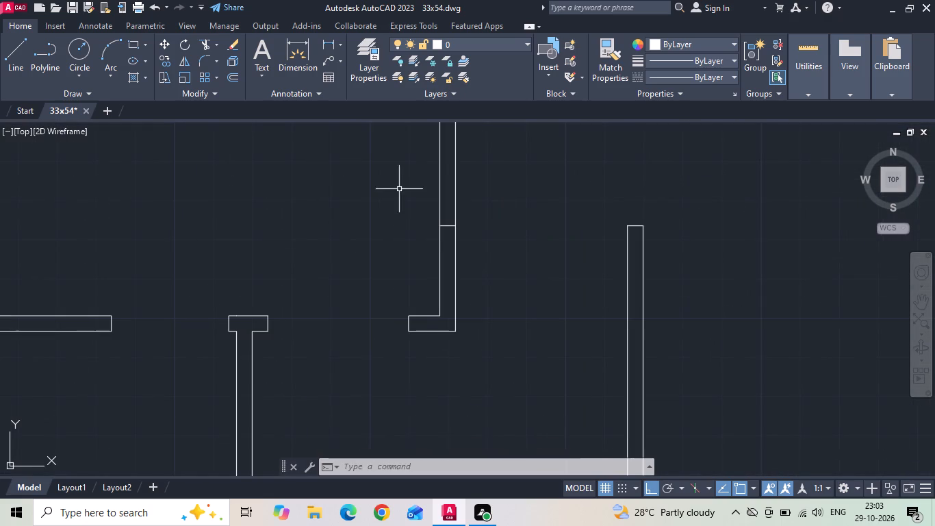
drag(391, 198, 454, 218)
click(498, 234)
key(Delete)
Offset the upper line of the 9'-10" toilet's top wall 3' into the passage to mark the balcony door width.
scroll(530, 227, down, 4)
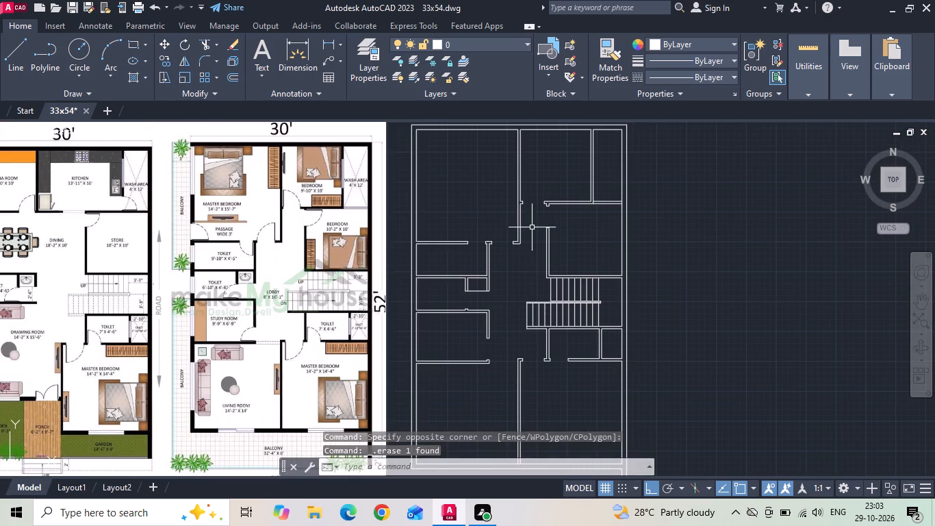
middle_drag(507, 327, 521, 254)
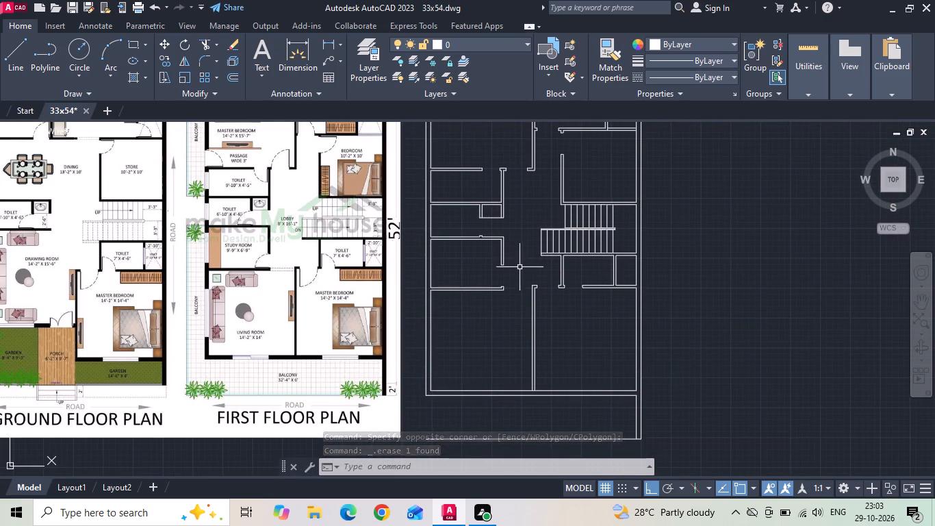
middle_drag(522, 274, 538, 315)
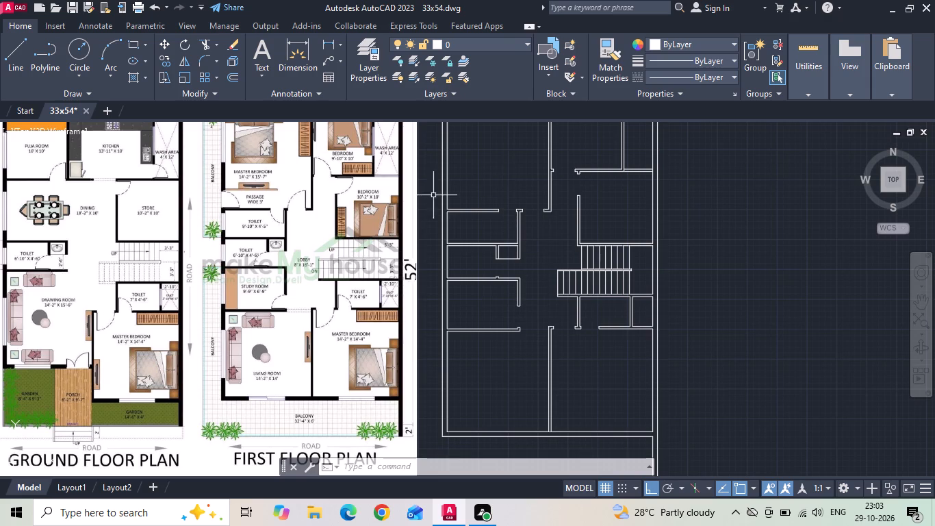
scroll(188, 194, up, 3)
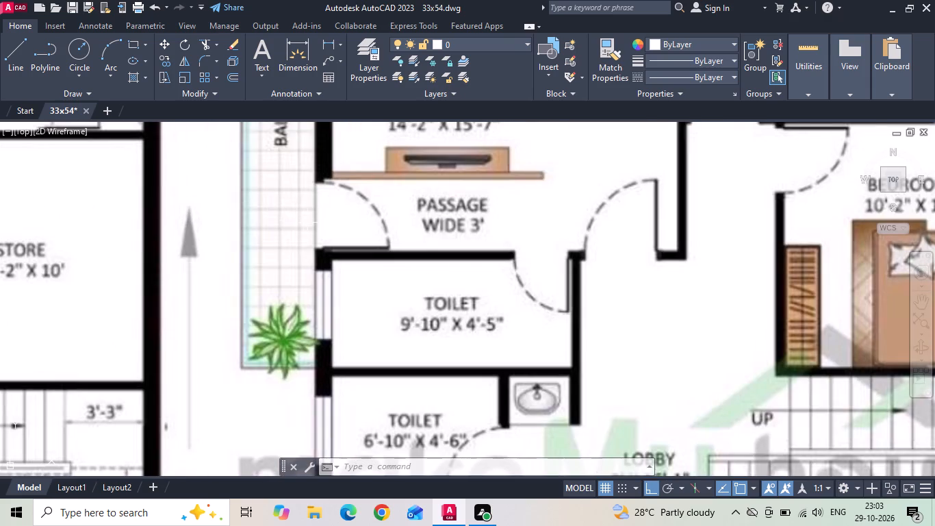
middle_drag(329, 223, 218, 295)
scroll(206, 304, down, 1)
text(o 3')
key(Return)
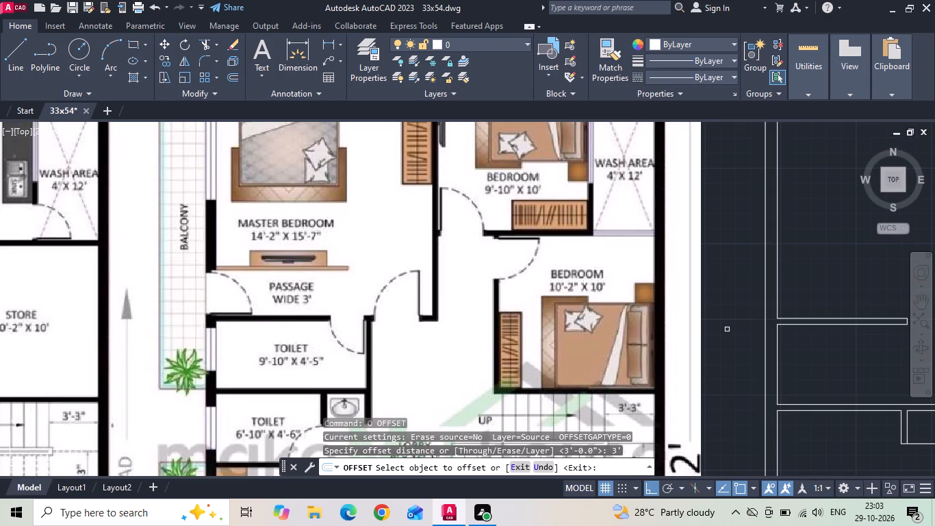
middle_drag(704, 327, 506, 326)
drag(591, 314, 591, 302)
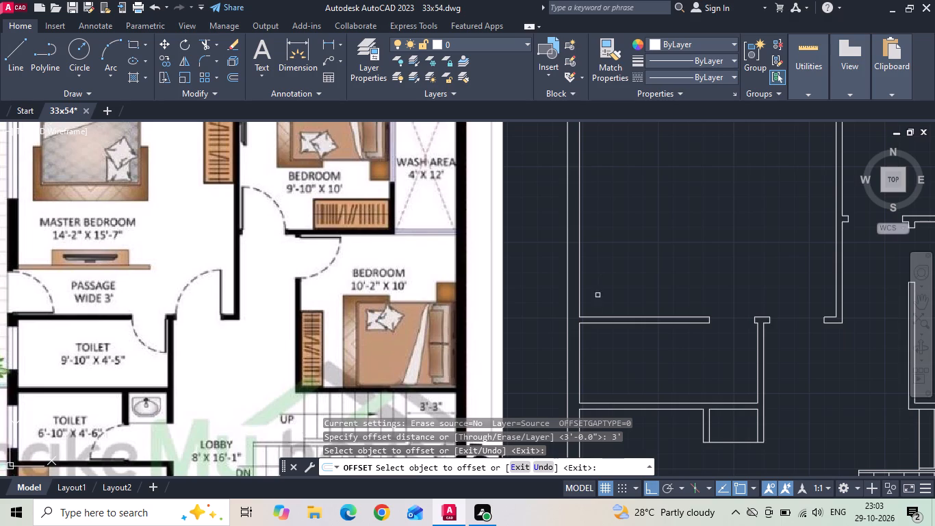
click(595, 317)
click(602, 273)
key(Escape)
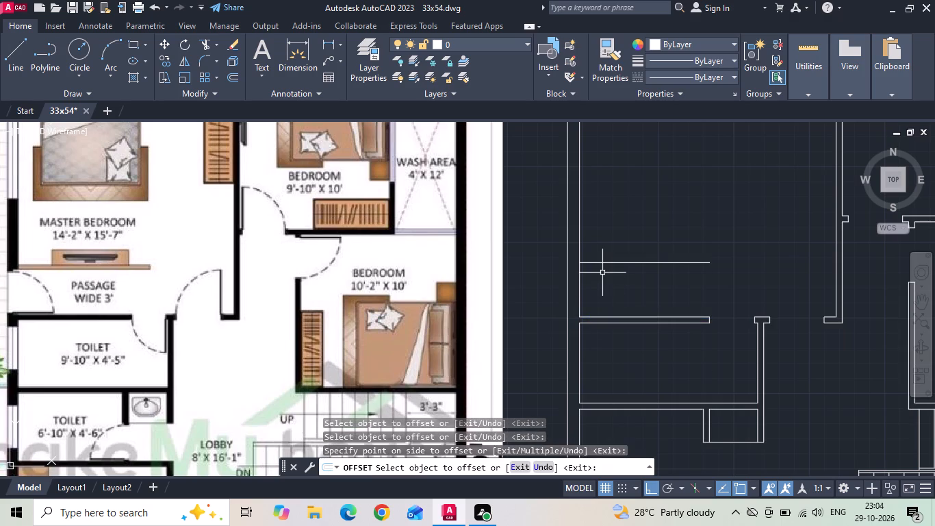
Extend both door lines across the outer wall and trim the 3' passage-to-balcony opening, clearing the excess offset line.
text(o)
key(space)
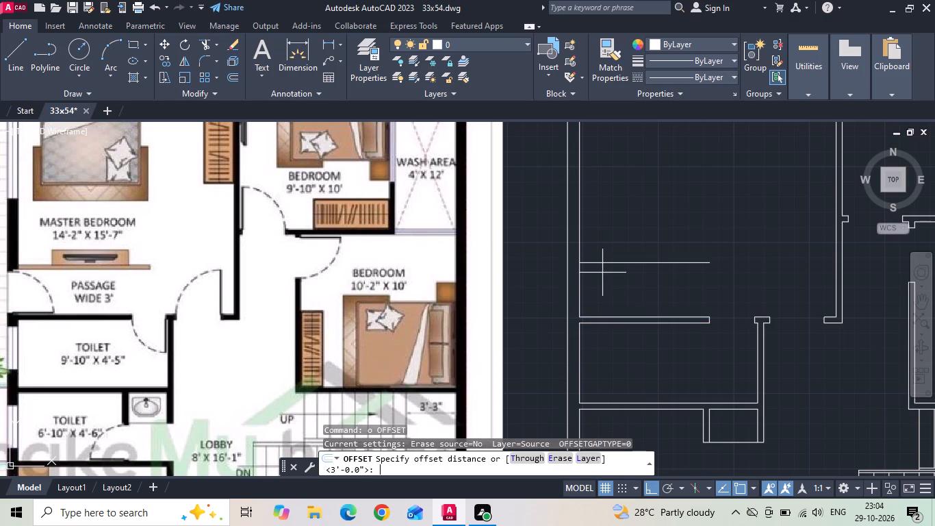
key(Escape)
text(ex)
key(space)
click(602, 266)
click(595, 249)
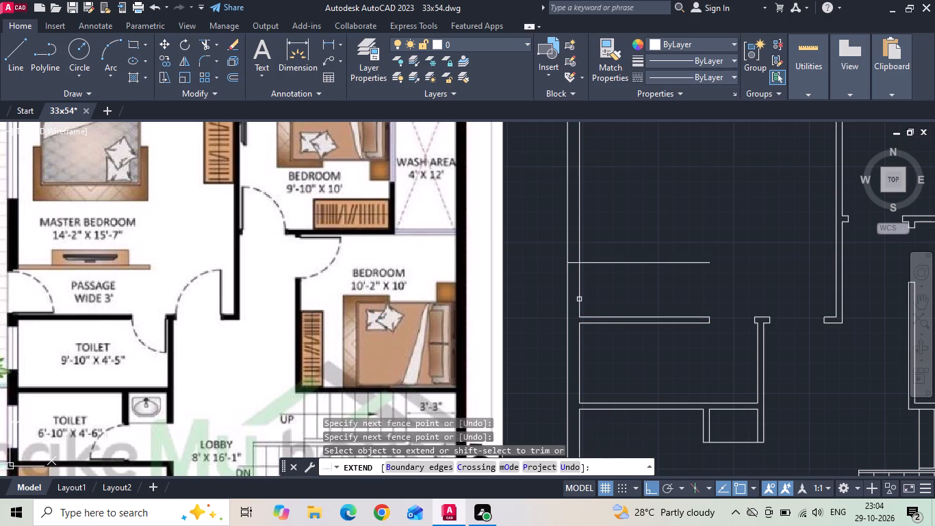
click(588, 318)
key(Escape)
key(t)
key(r)
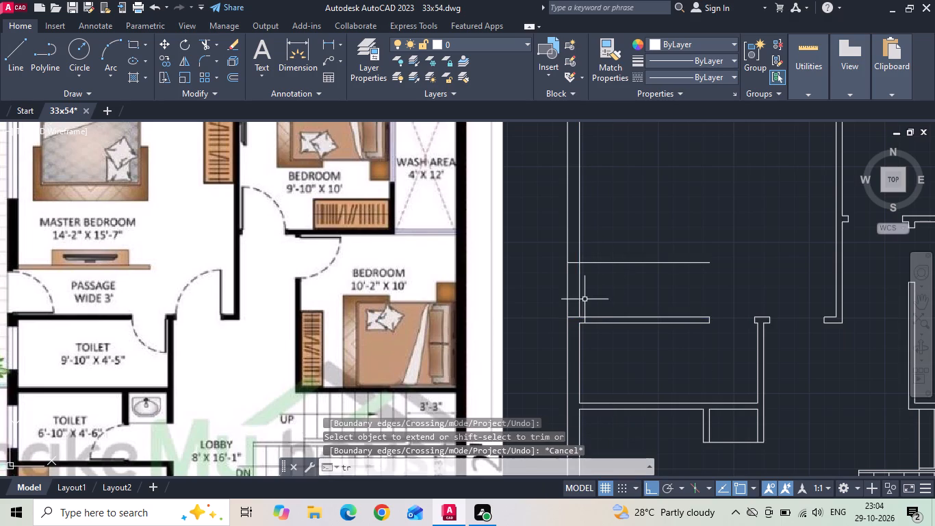
key(space)
drag(555, 290, 614, 242)
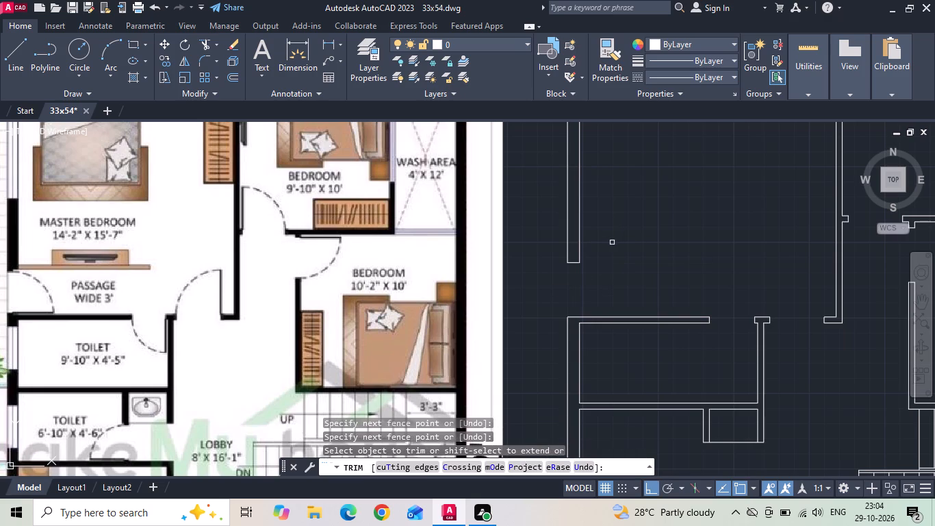
key(Escape)
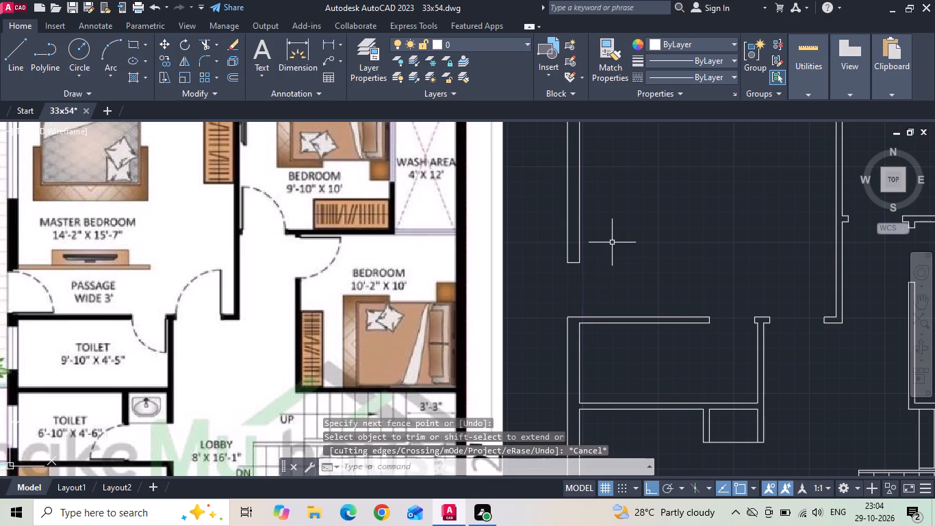
Draw the lower side balcony outline 3' outward from the study room's upper wall line, continuing down past the front balcony edge.
scroll(612, 242, down, 2)
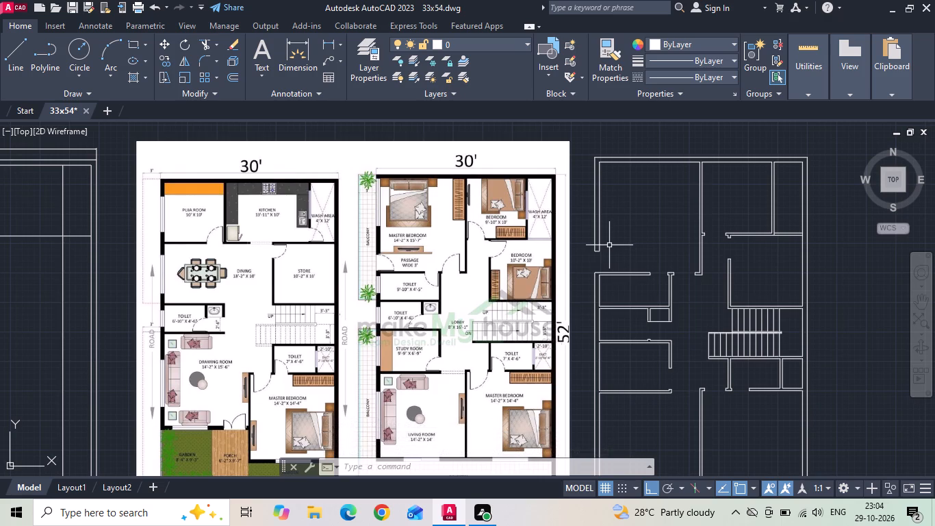
middle_drag(606, 317, 584, 249)
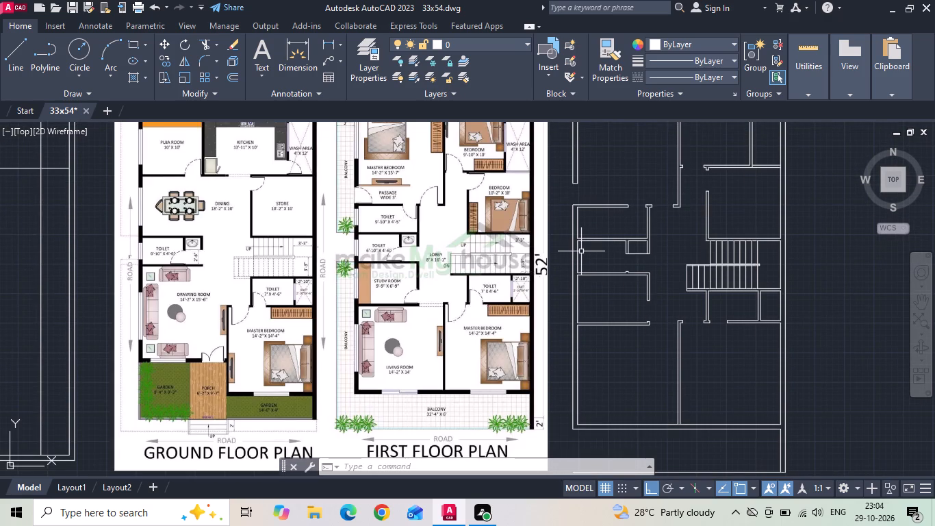
scroll(368, 262, up, 2)
scroll(334, 262, down, 2)
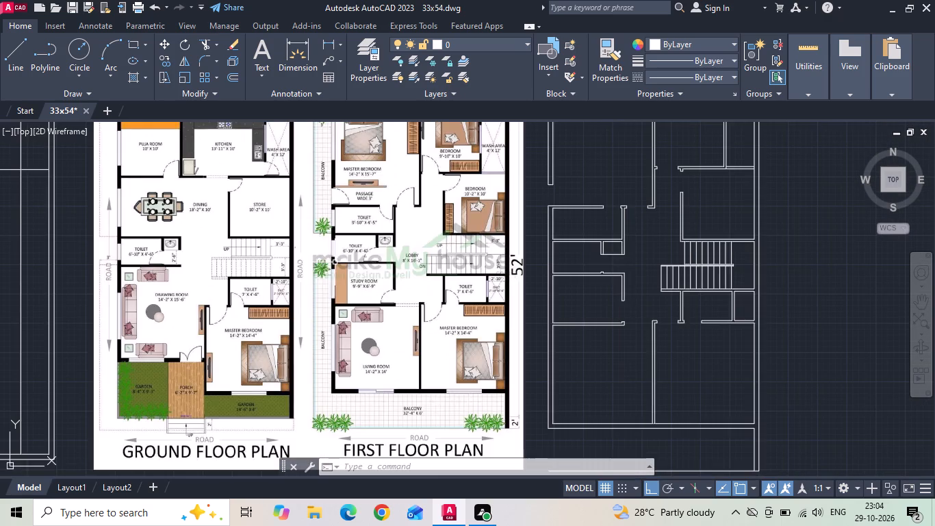
scroll(540, 259, up, 1)
text(l)
key(space)
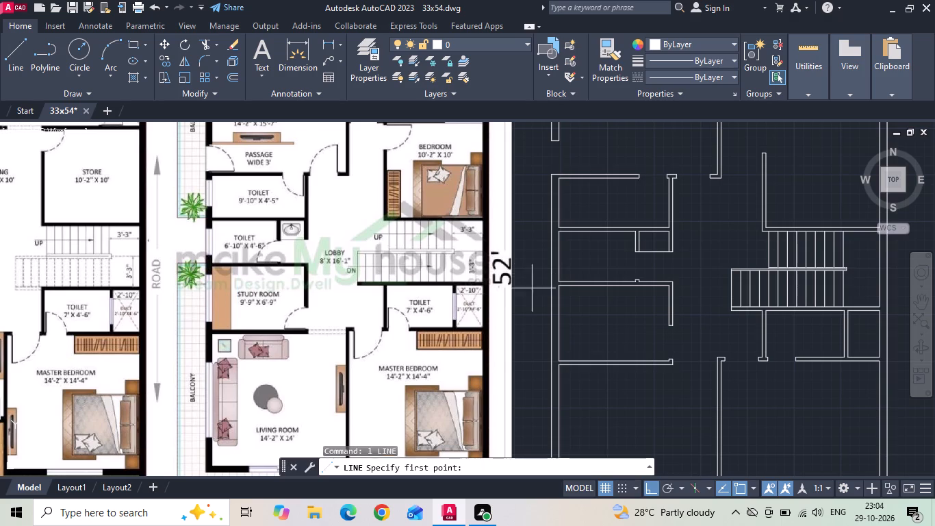
scroll(561, 290, up, 3)
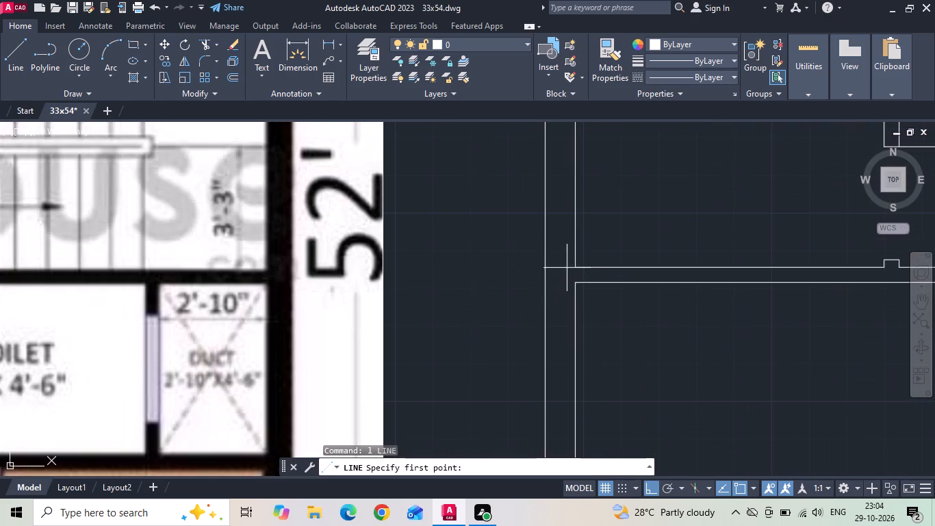
drag(548, 266, 539, 267)
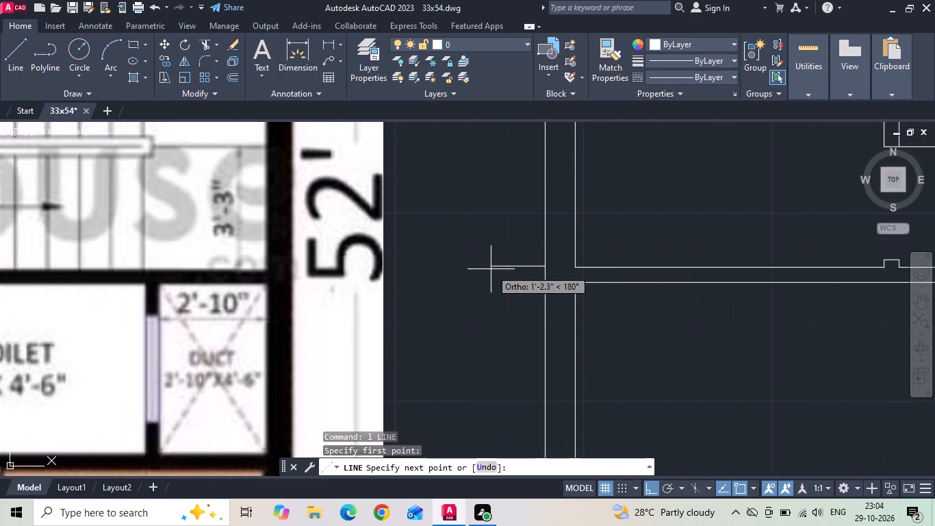
text(3')
key(Return)
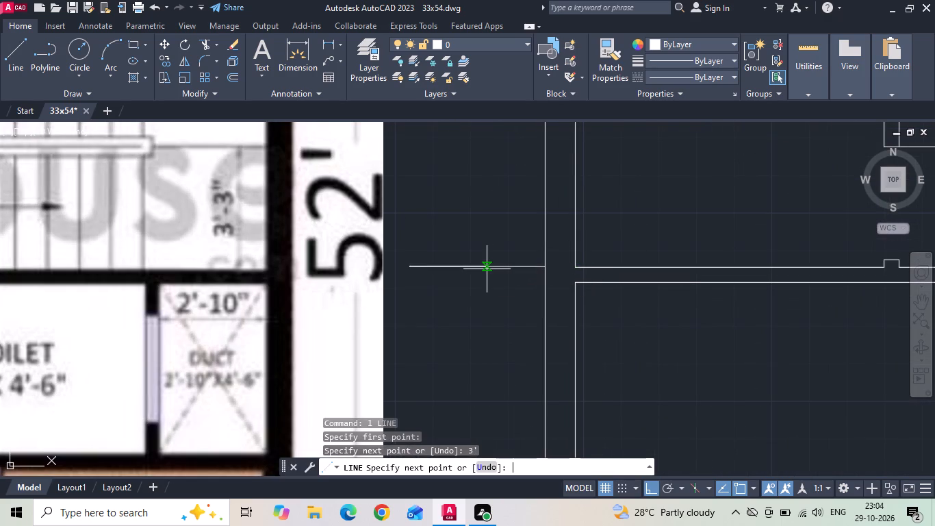
scroll(478, 197, down, 3)
middle_drag(456, 331, 484, 184)
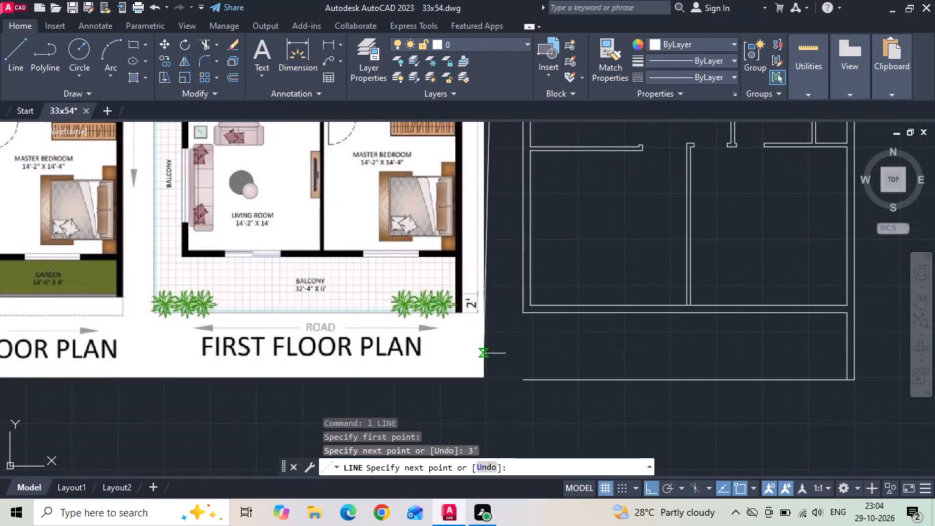
scroll(484, 377, up, 2)
click(489, 412)
key(Escape)
Fillet the side balcony's outer line with the front balcony's edge line to form a square corner.
key(f)
key(space)
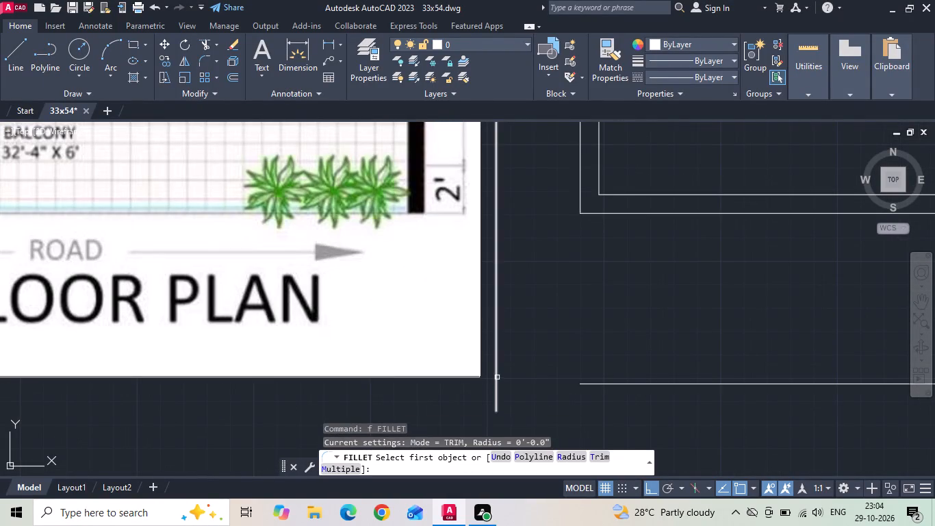
click(497, 375)
click(585, 385)
scroll(518, 397, down, 3)
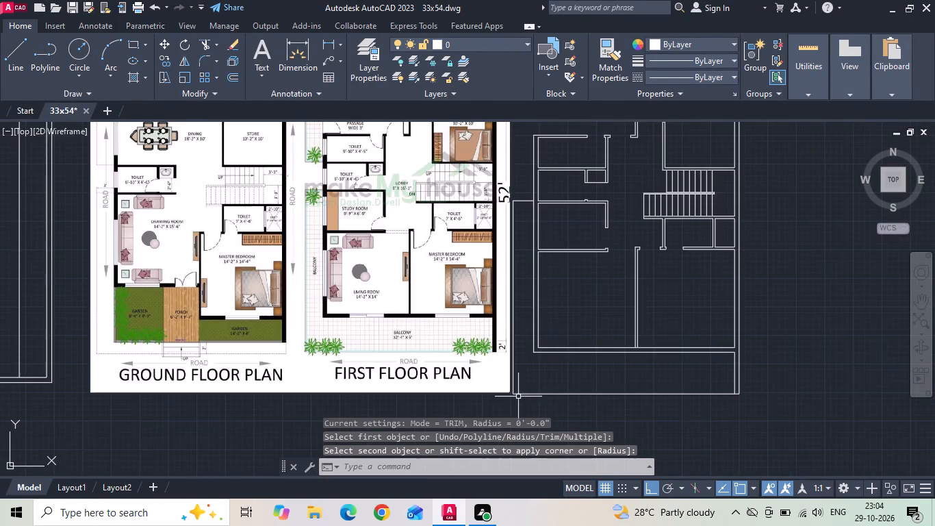
Draw the upper side balcony outline 3' outward from the 6'-10" toilet's upper wall line, up and back to the building's top outer corner.
scroll(537, 342, down, 1)
scroll(551, 240, up, 1)
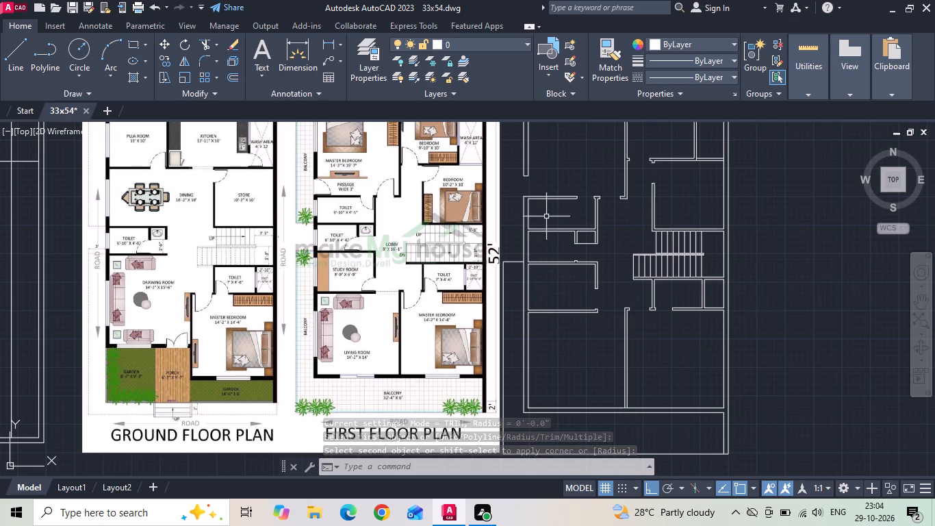
scroll(546, 216, up, 2)
scroll(550, 227, down, 1)
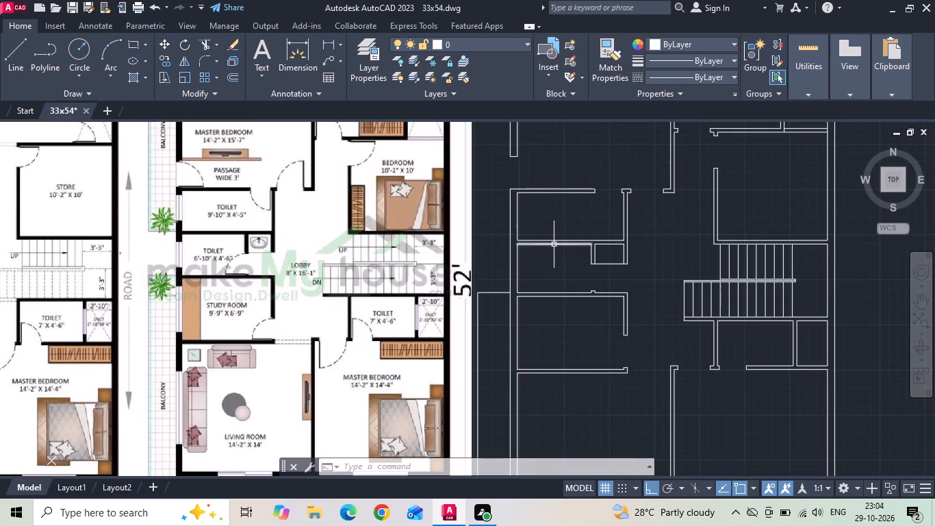
text(l)
key(space)
scroll(548, 245, up, 2)
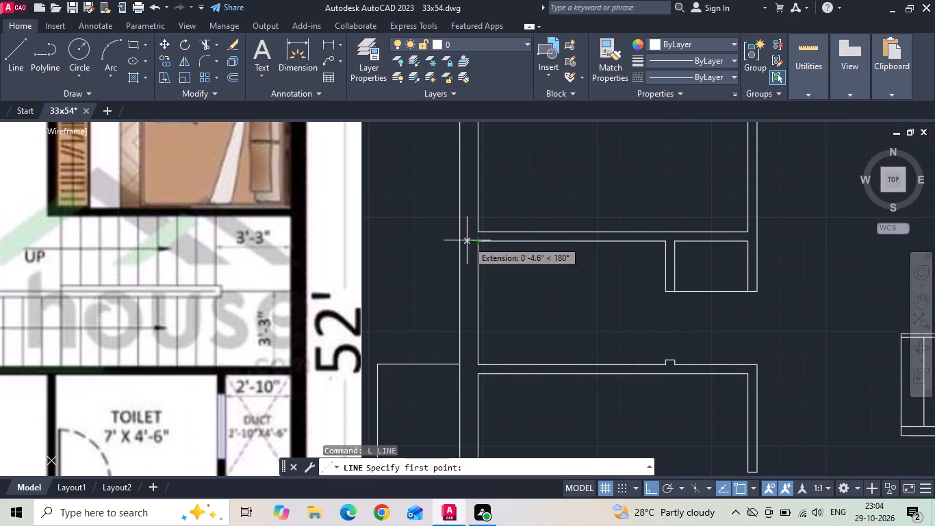
drag(460, 240, 440, 239)
text(3')
key(Return)
scroll(381, 314, down, 4)
middle_click(378, 245)
scroll(379, 225, up, 4)
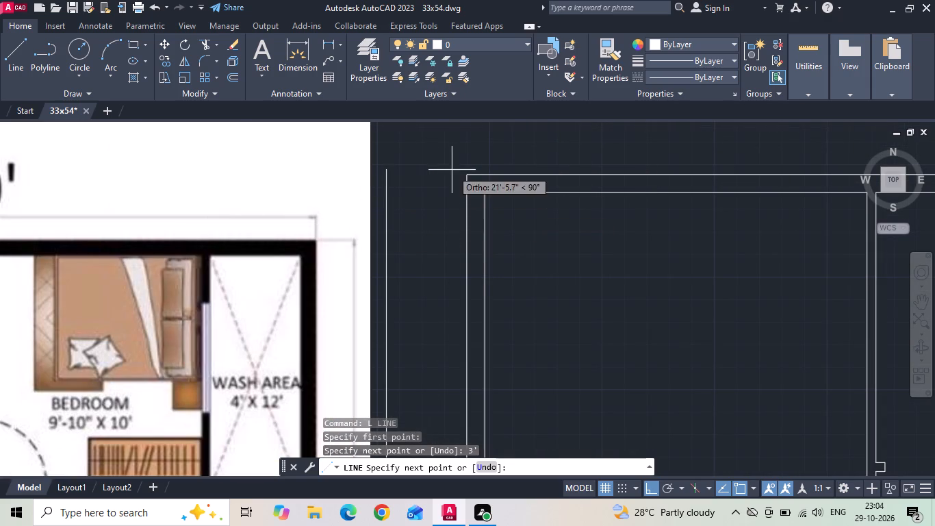
click(383, 171)
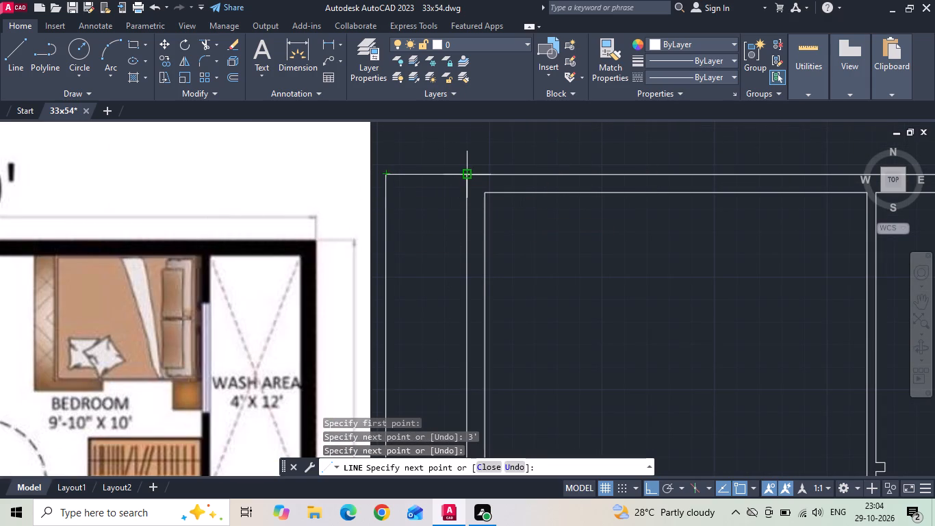
click(470, 173)
key(Escape)
Save the drawing.
key(ctrl+s)
ctrl+scroll(470, 173, down, 3)
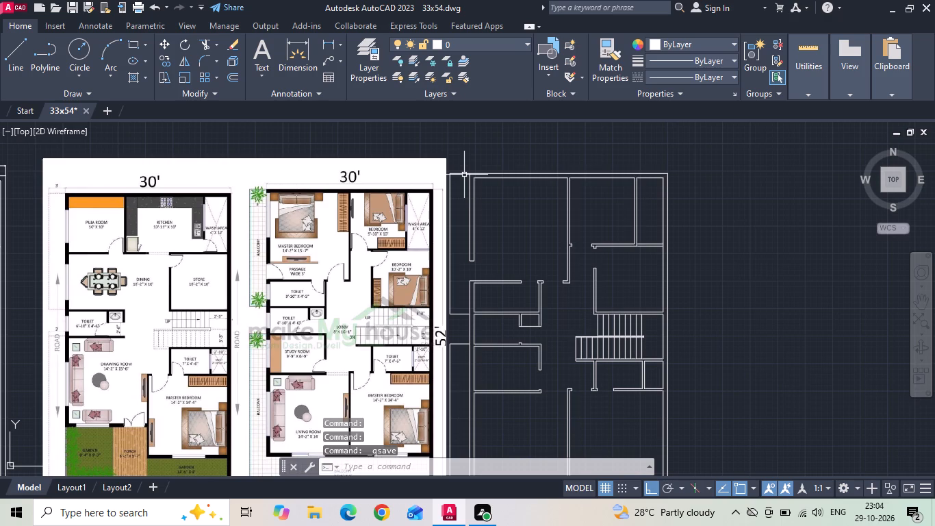
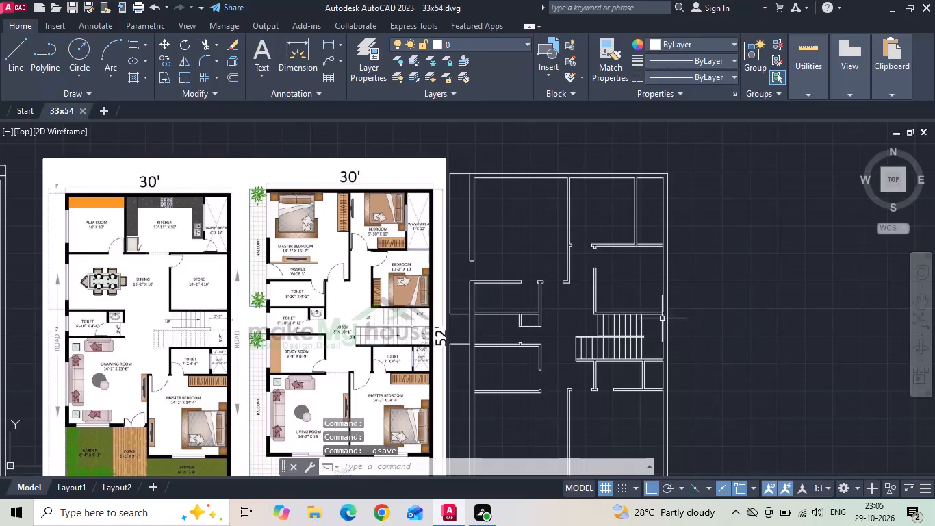
Save the drawing.
key(ctrl+s)
key(ctrl+s)
key(ctrl+s)
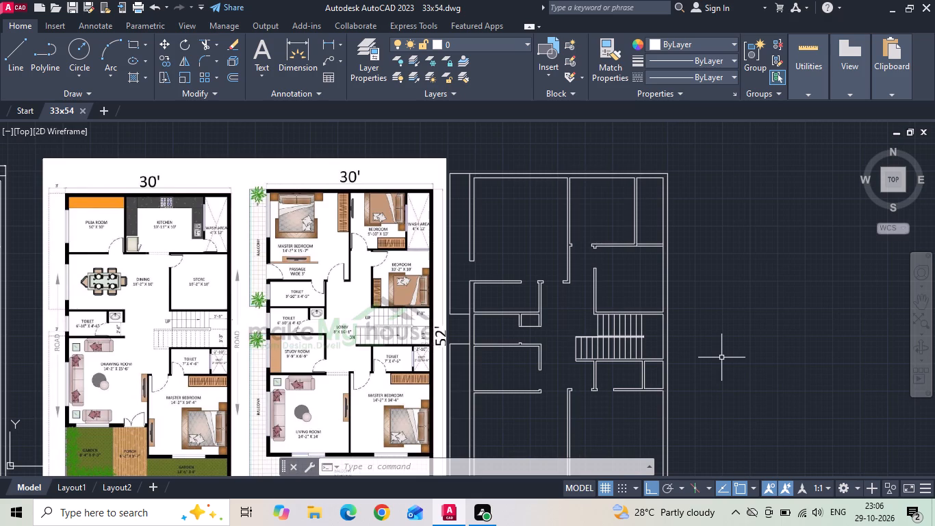
Delete the leftover rectangular outline and its dimensions on the far side of the reference image from the first floor plan.
scroll(764, 286, up, 1)
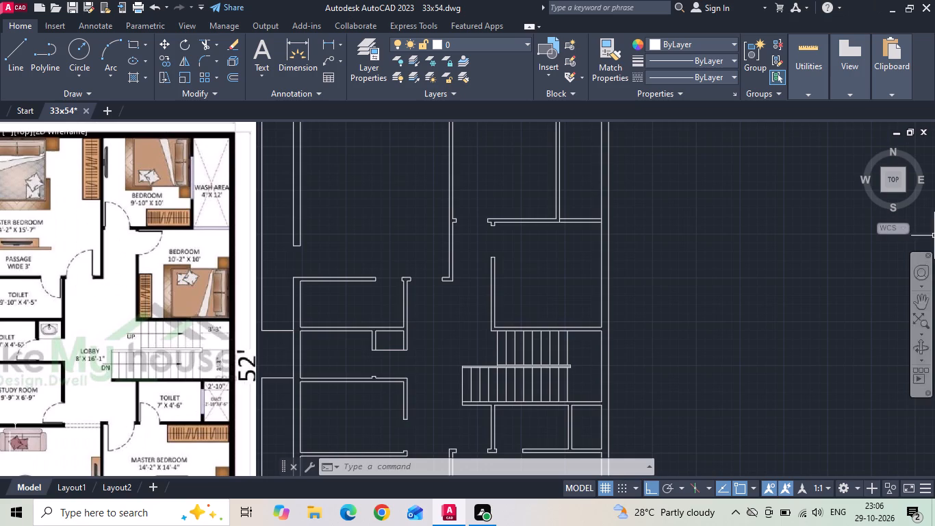
scroll(463, 278, down, 1)
middle_drag(369, 229, 464, 277)
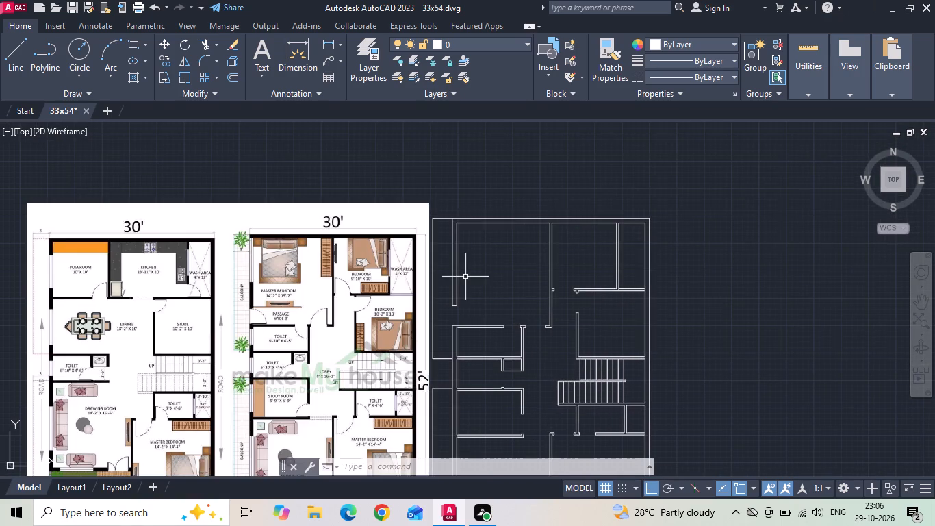
middle_drag(446, 310, 508, 229)
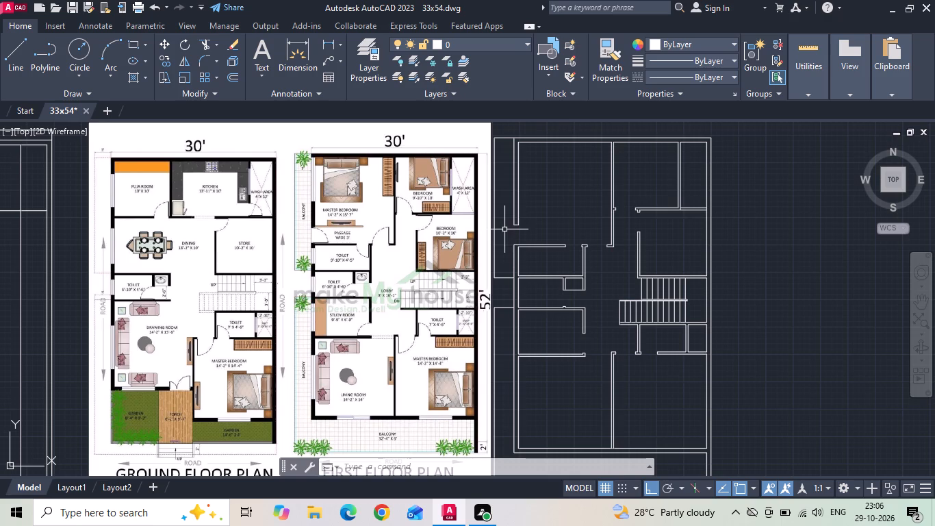
scroll(713, 155, down, 1)
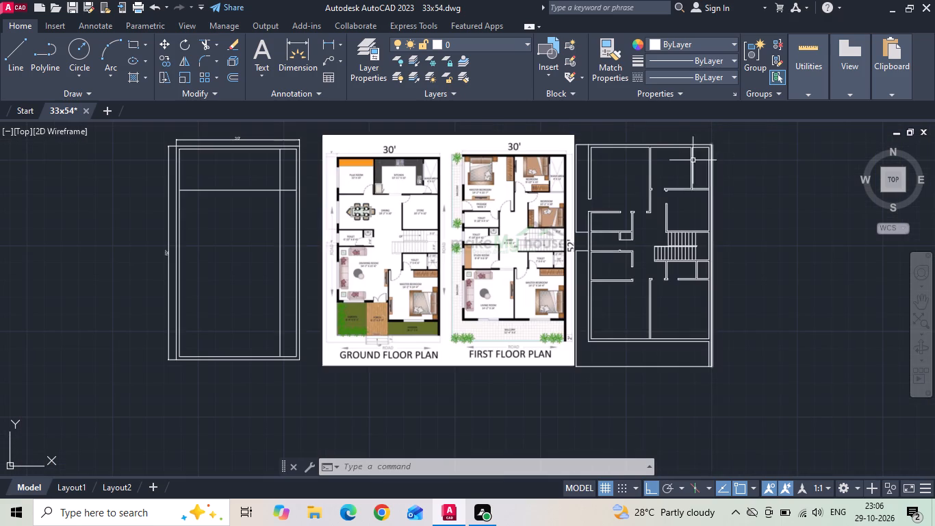
drag(309, 134, 277, 181)
click(129, 379)
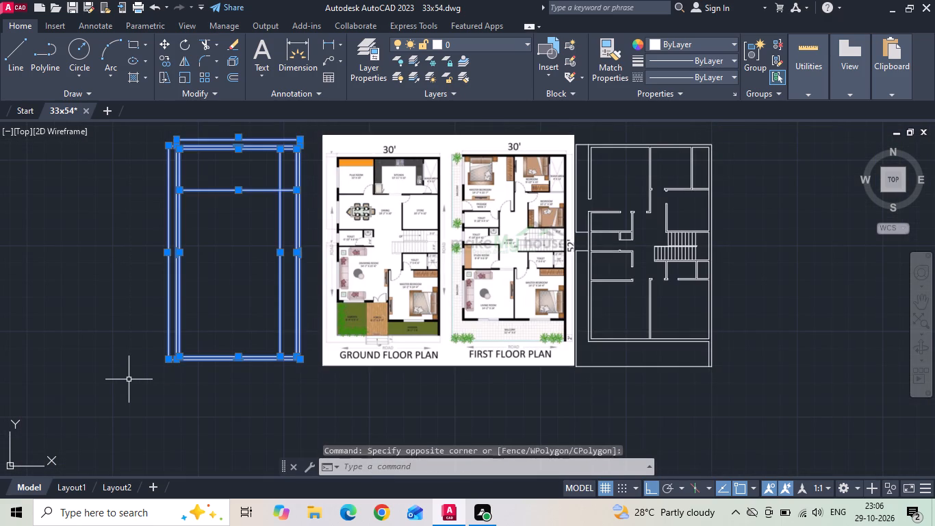
key(Delete)
Move the reference image slightly away from the drawn first floor plan to leave a gap between them.
click(467, 142)
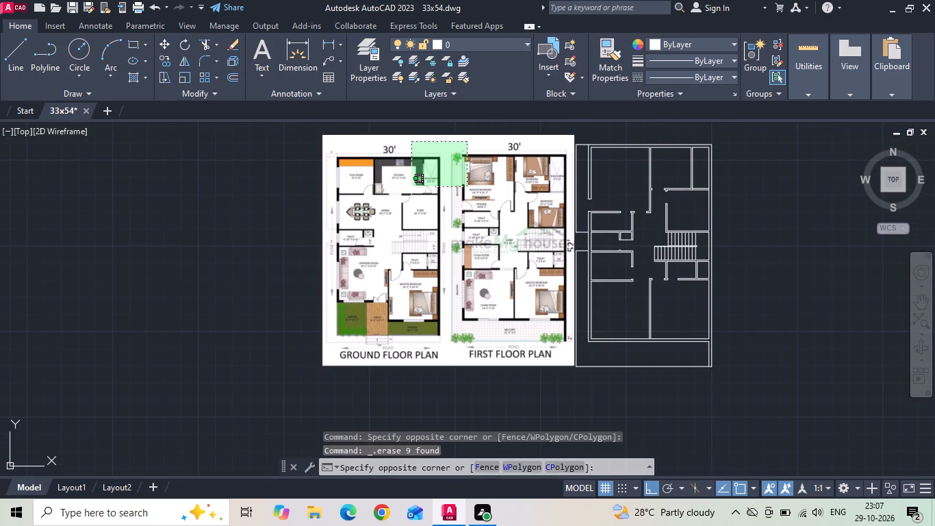
click(294, 272)
right_click(292, 273)
click(331, 253)
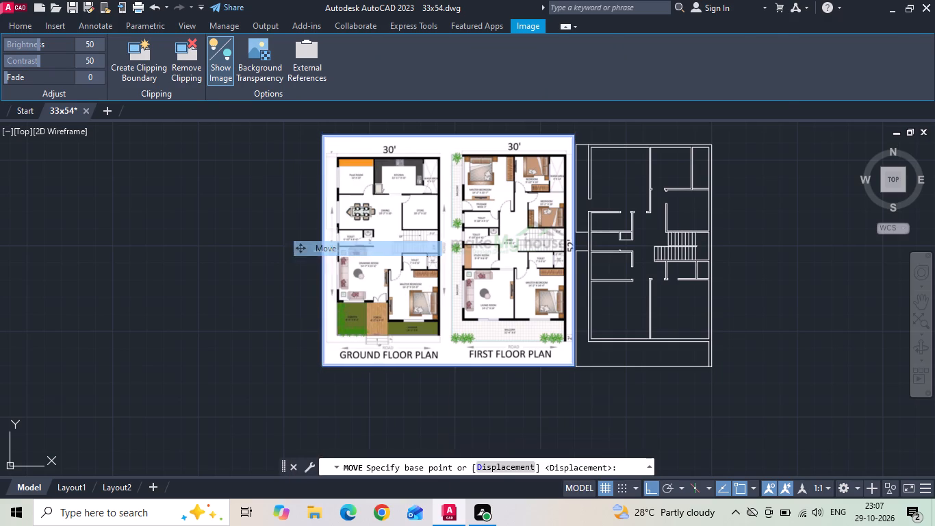
click(806, 234)
click(793, 236)
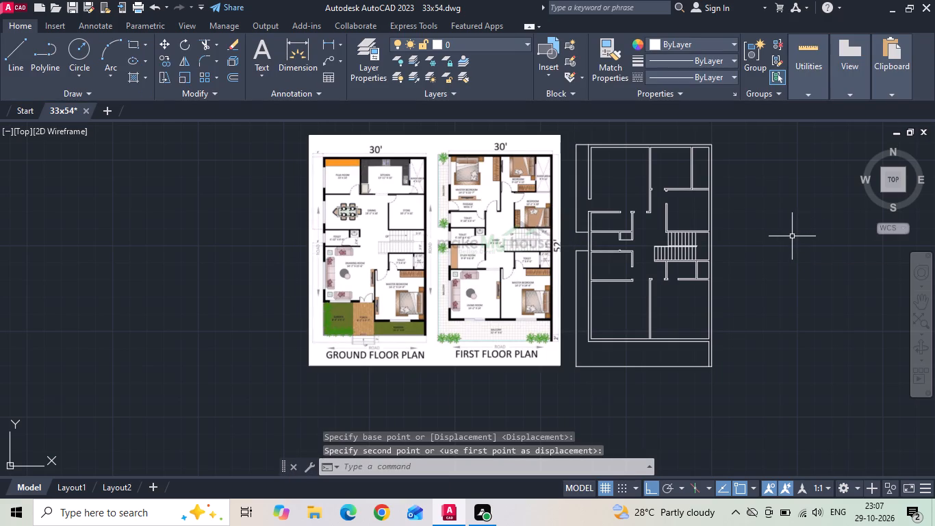
Add a linear dimension for the side balcony's width above the first floor plan's top edge.
scroll(636, 116, up, 1)
middle_drag(625, 166, 614, 211)
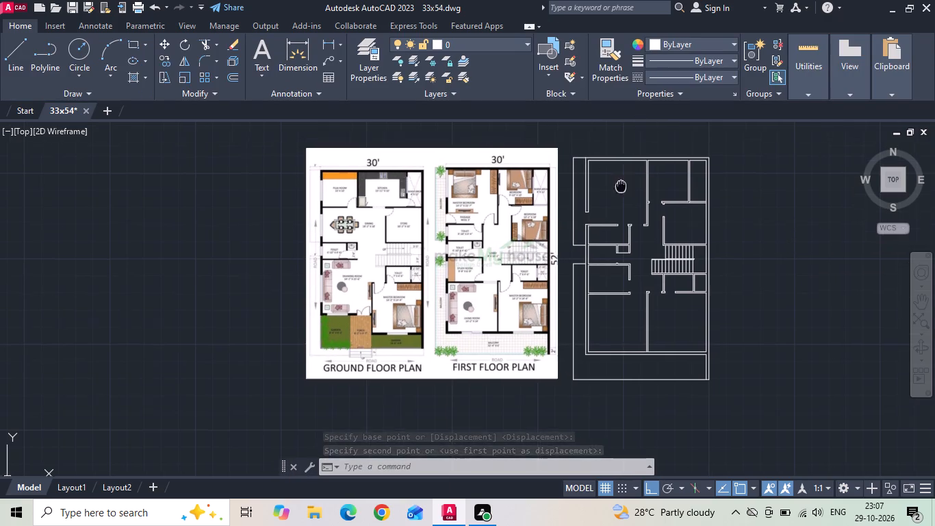
middle_drag(614, 211, 597, 262)
scroll(591, 237, up, 2)
text(dli)
key(space)
scroll(589, 235, up, 2)
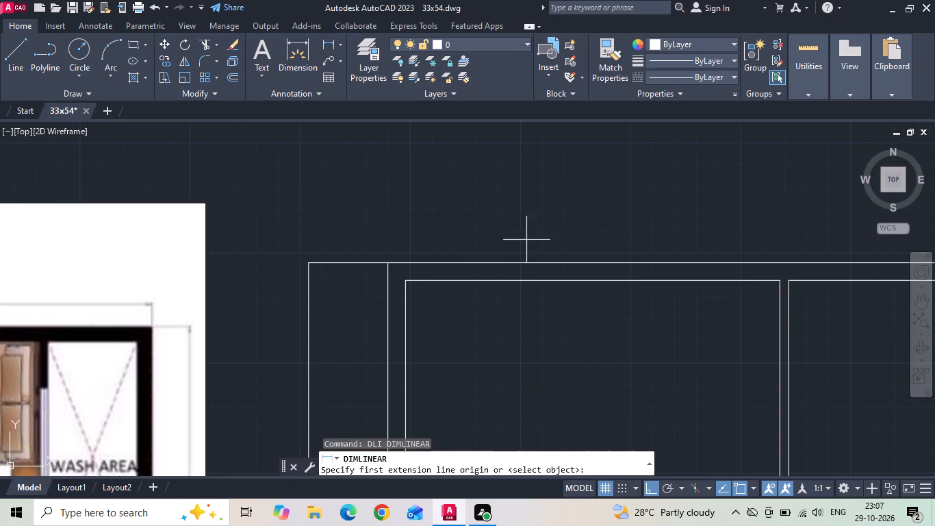
click(309, 265)
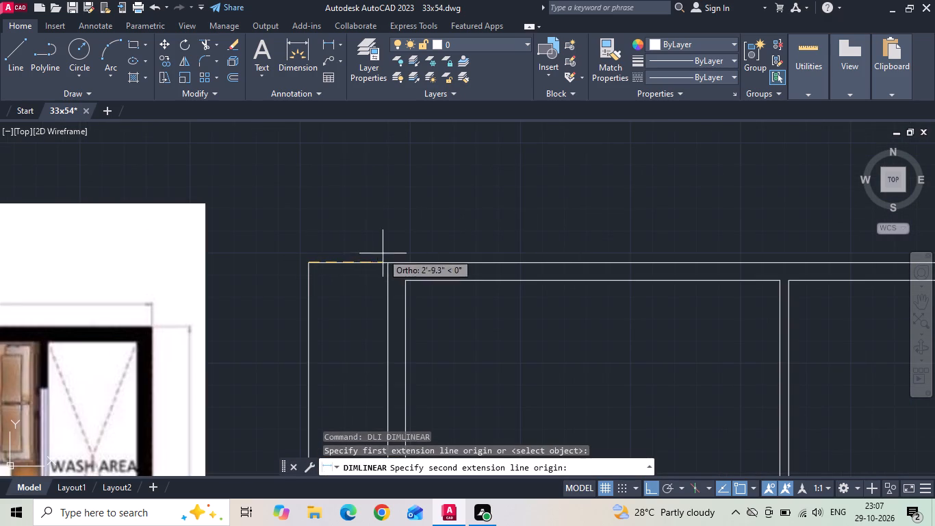
click(385, 264)
click(386, 244)
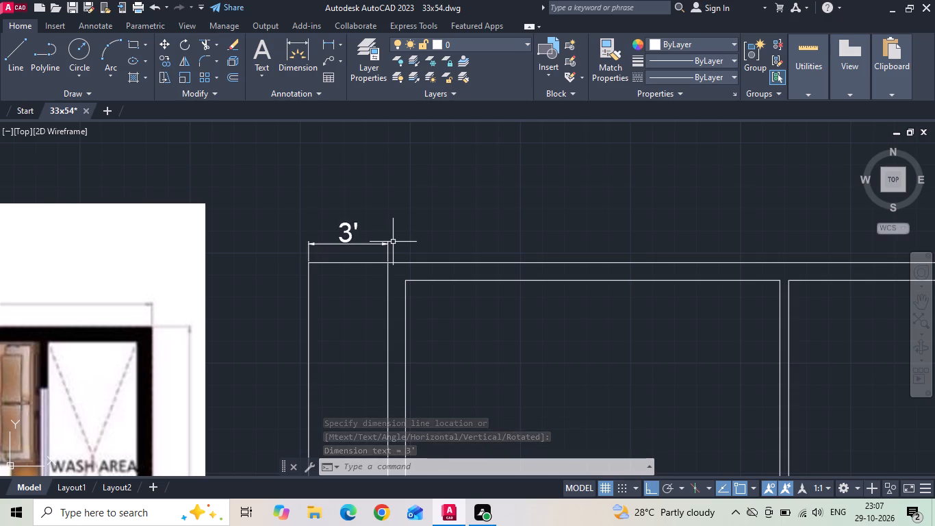
Continue the balcony width dimension along the top edge to the building's opposite outer corner.
text(dimcn)
key(space)
scroll(335, 229, down, 2)
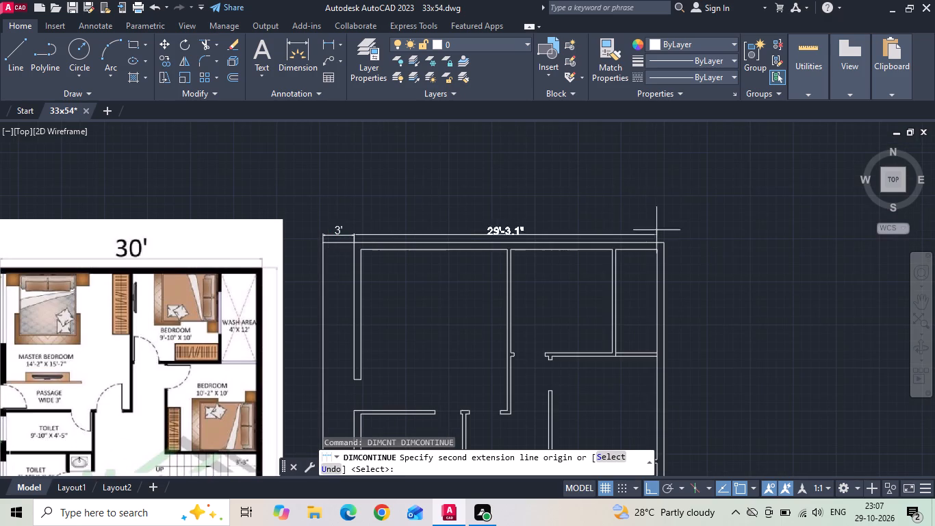
click(663, 245)
key(Escape)
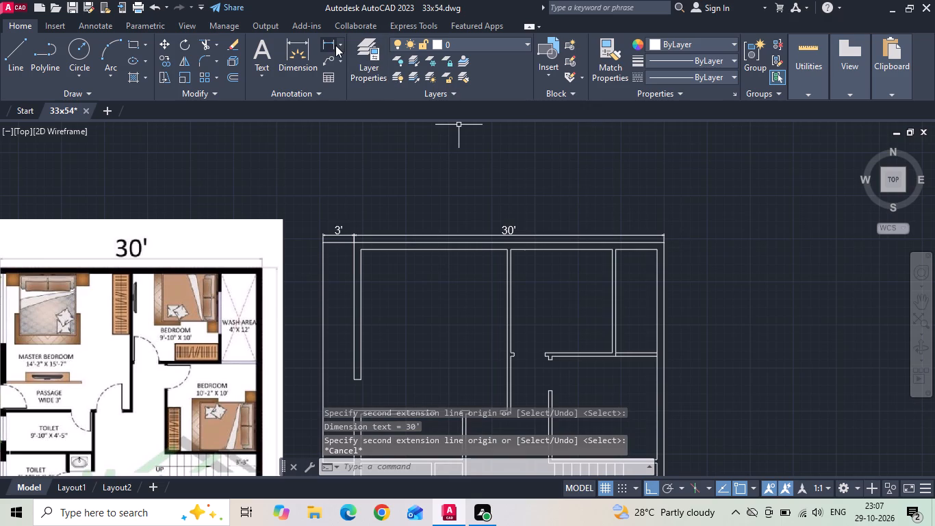
Add a 50' vertical linear dimension beside the side balcony, measured down from its top outer corner.
click(335, 45)
scroll(335, 264, up, 2)
click(306, 209)
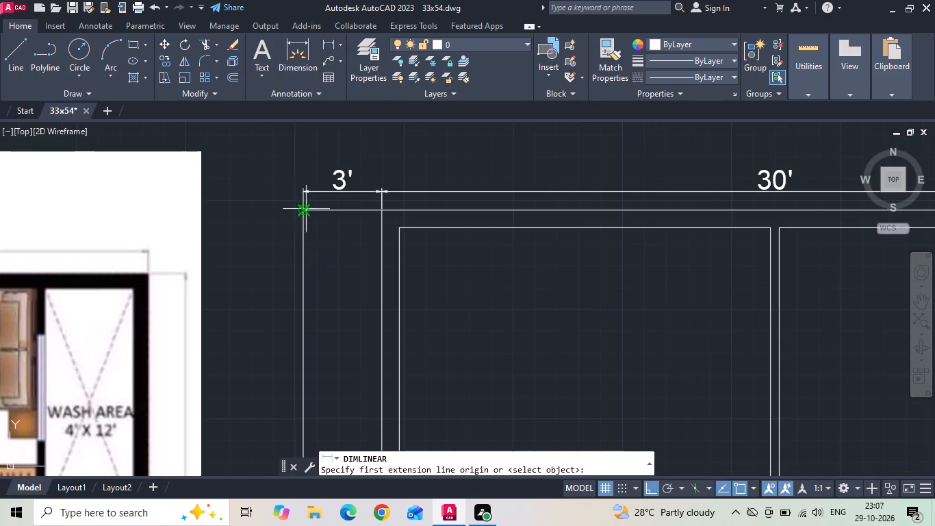
scroll(403, 122, down, 4)
middle_drag(391, 355, 395, 249)
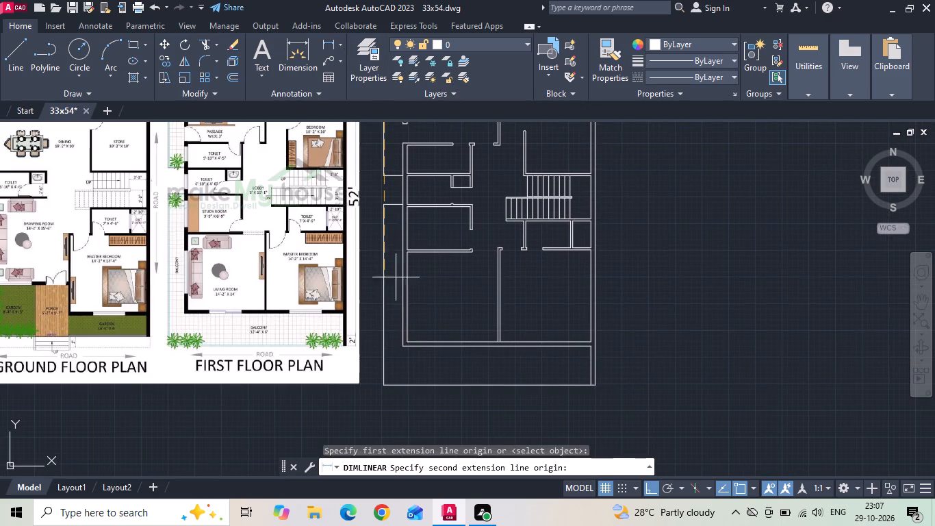
scroll(392, 360, up, 2)
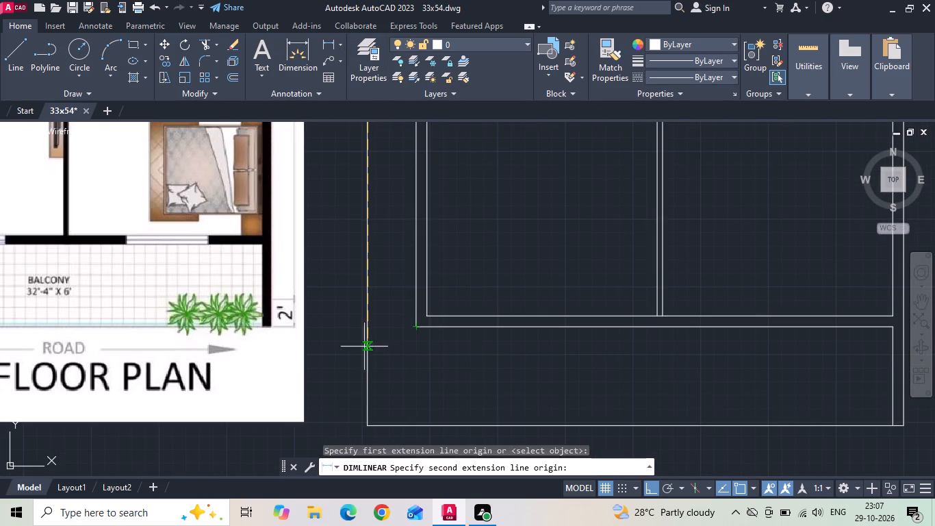
scroll(350, 355, down, 1)
text(50')
key(Return)
scroll(350, 355, up, 2)
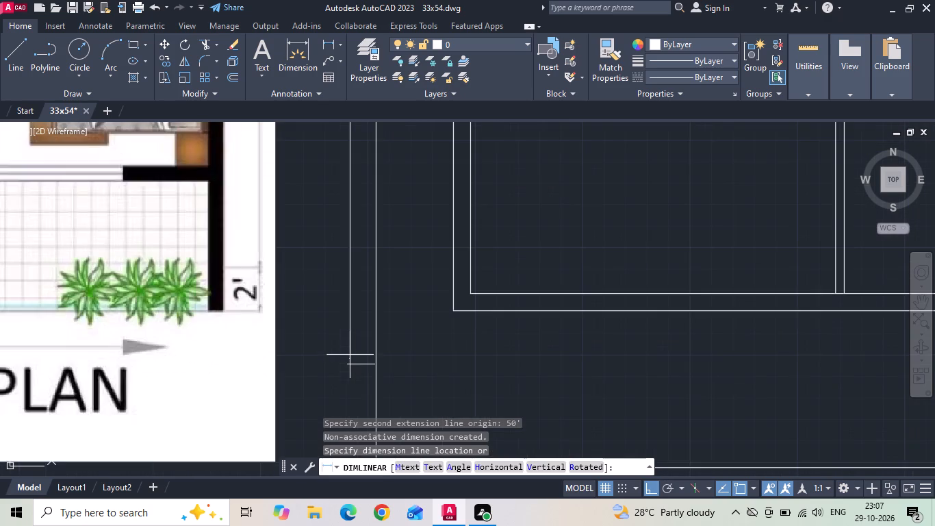
click(357, 375)
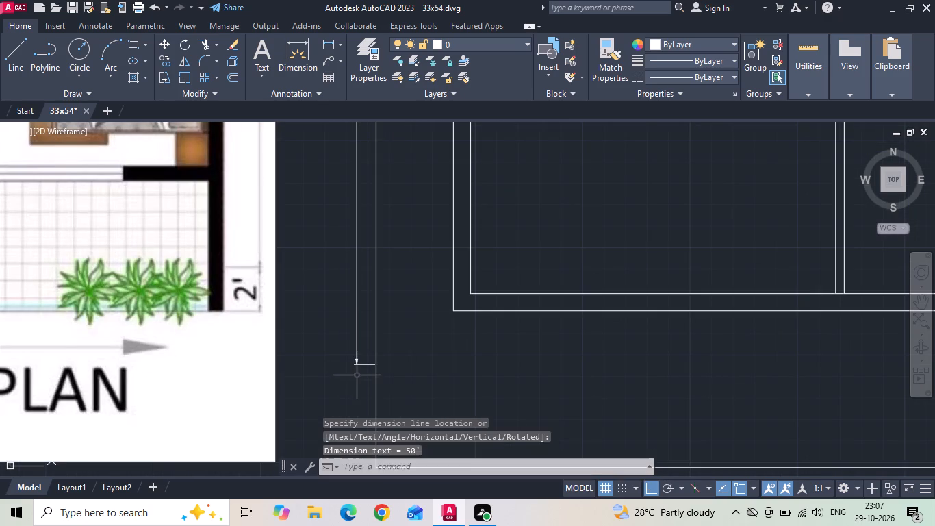
Continue the vertical dimension down to the front balcony's bottom outer corner.
text(dimcnt)
key(space)
middle_drag(344, 308, 344, 289)
middle_drag(338, 352, 352, 227)
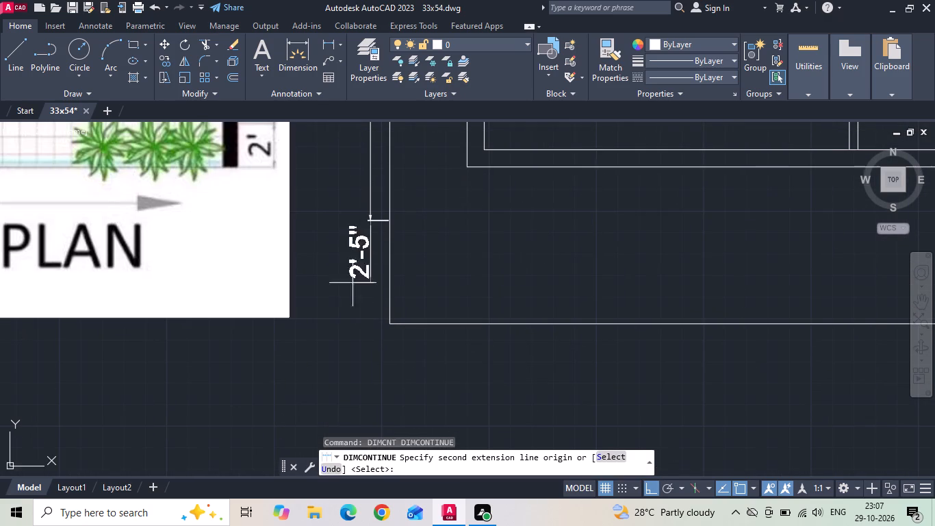
click(387, 321)
key(Escape)
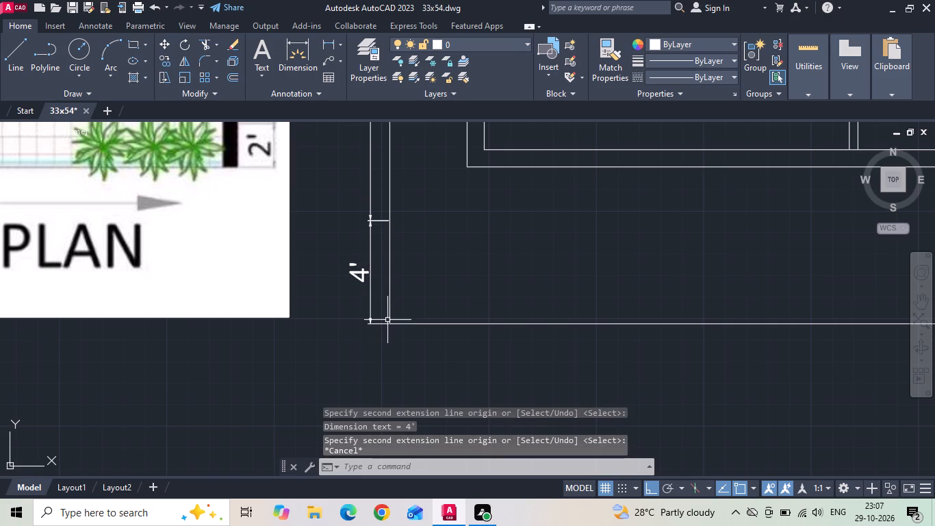
Save the drawing.
key(ctrl+s)
key(ctrl+s)
Stretch the upper end of the lower vertical dimension 2' down along the balcony edge.
scroll(387, 320, down, 3)
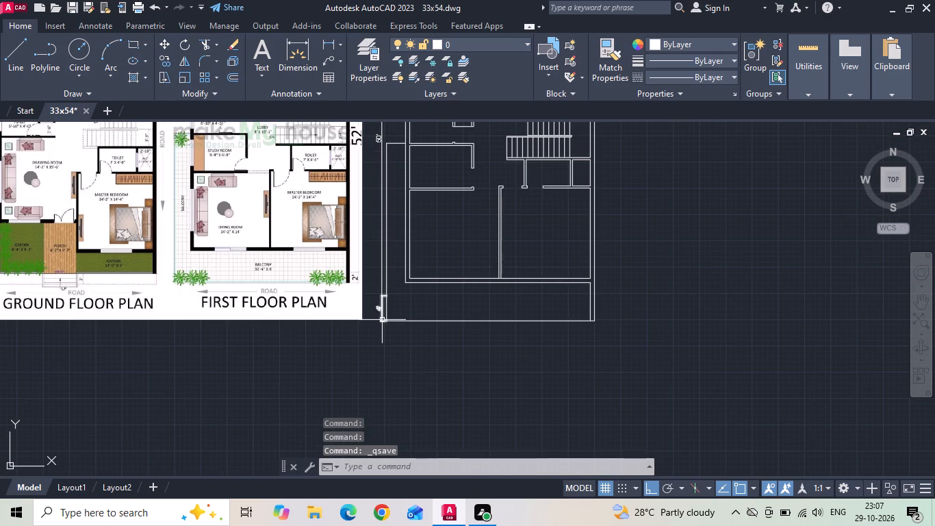
scroll(383, 313, up, 3)
click(381, 232)
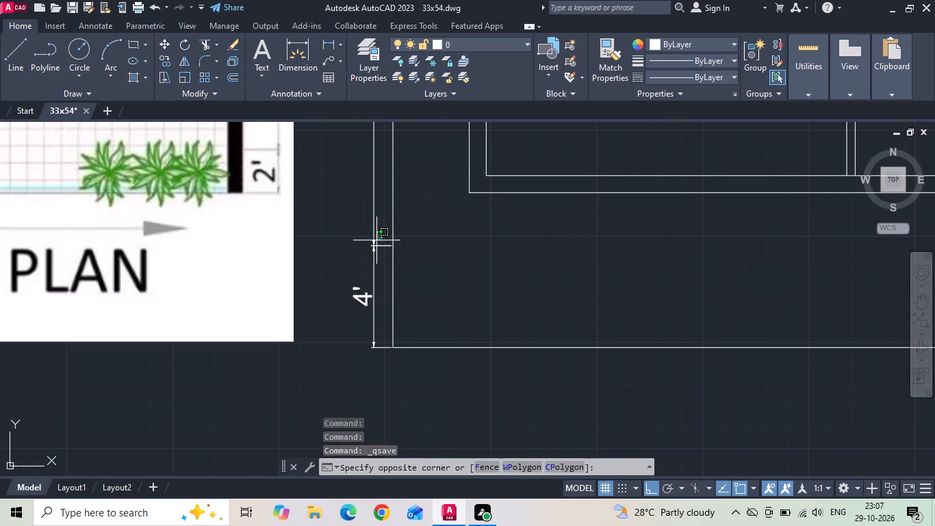
scroll(379, 249, up, 2)
key(Escape)
click(383, 237)
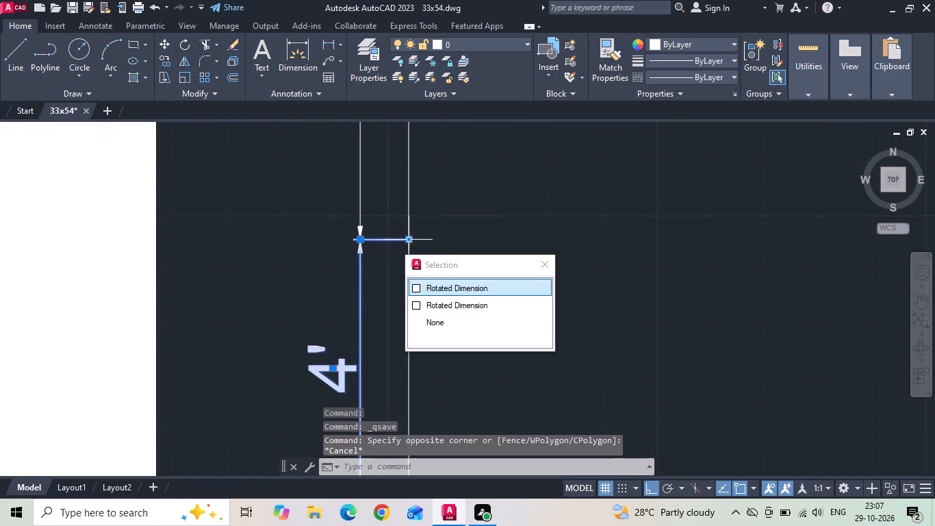
drag(407, 236, 407, 249)
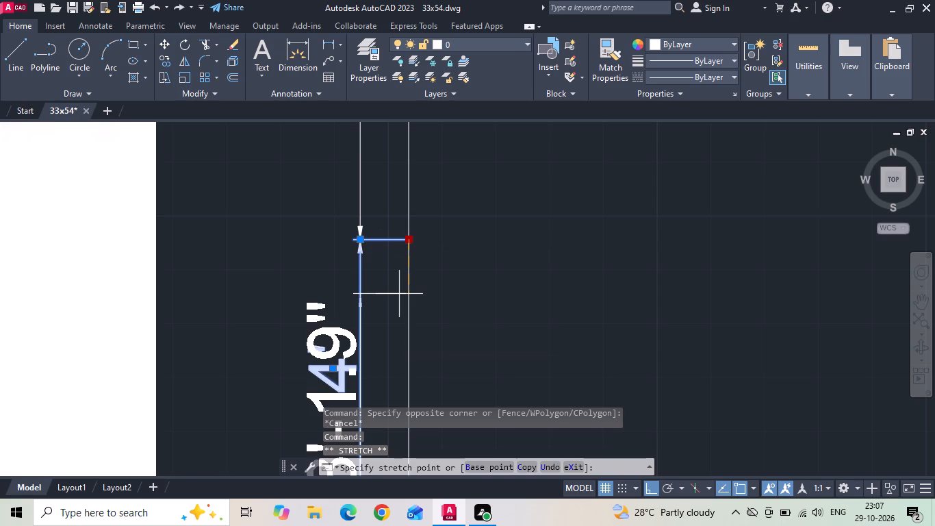
text(2')
key(Return)
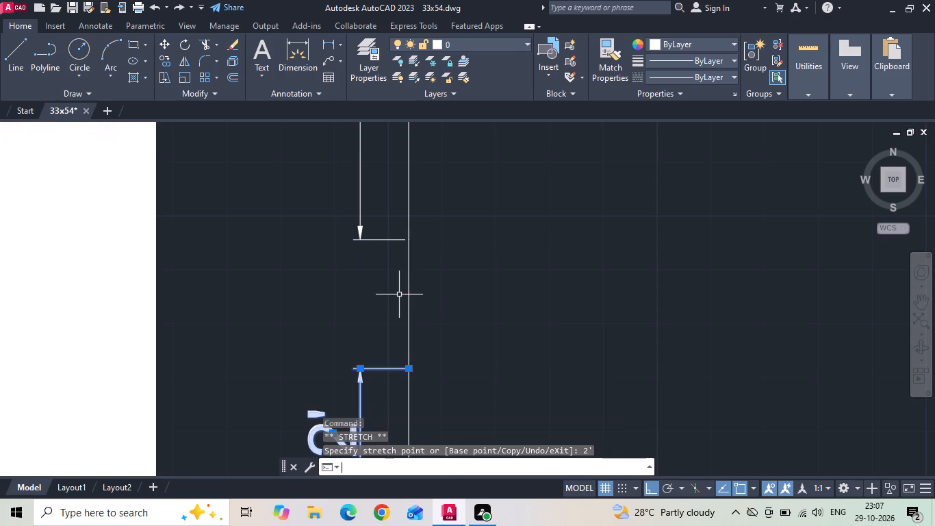
Stretch the lower end of the long vertical dimension down to meet the start of the 2' dimension.
scroll(399, 295, down, 1)
drag(396, 284, 393, 276)
click(387, 245)
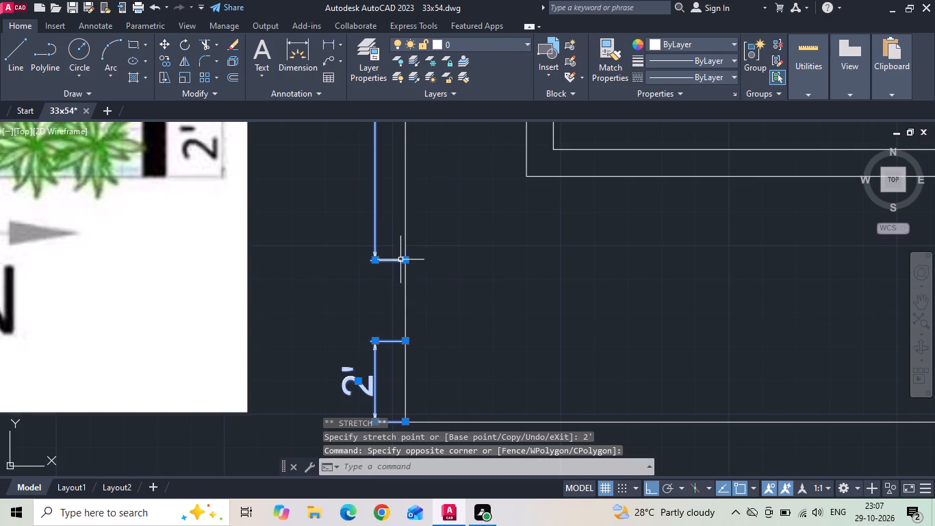
click(405, 258)
click(406, 340)
key(Escape)
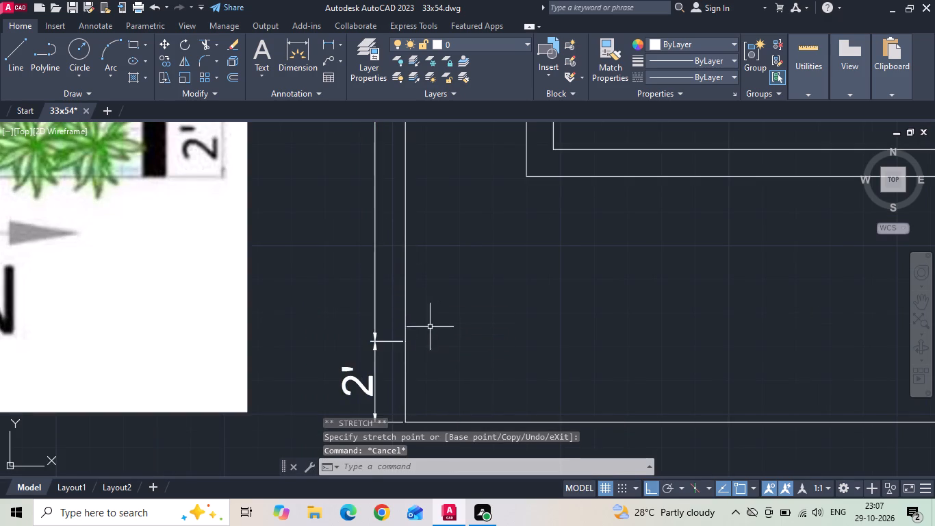
Save the drawing.
scroll(433, 325, down, 4)
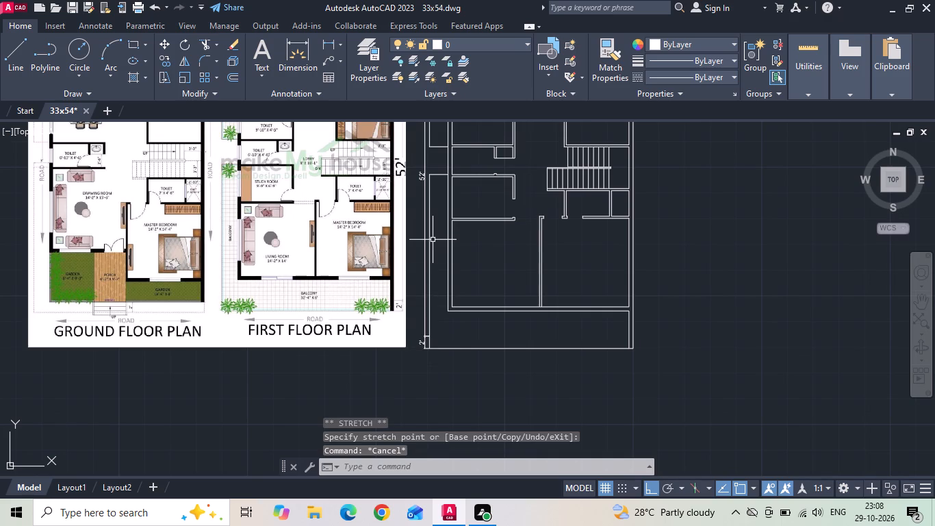
key(ctrl+s)
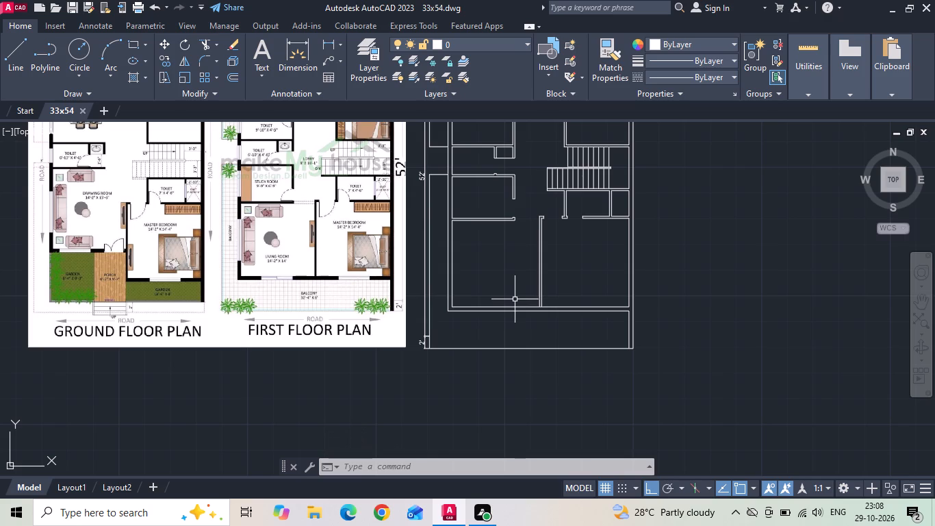
Trim the front wall's inner line where the partition between the living room and master bedroom meets it.
text(tr)
key(space)
key(space)
scroll(500, 312, up, 2)
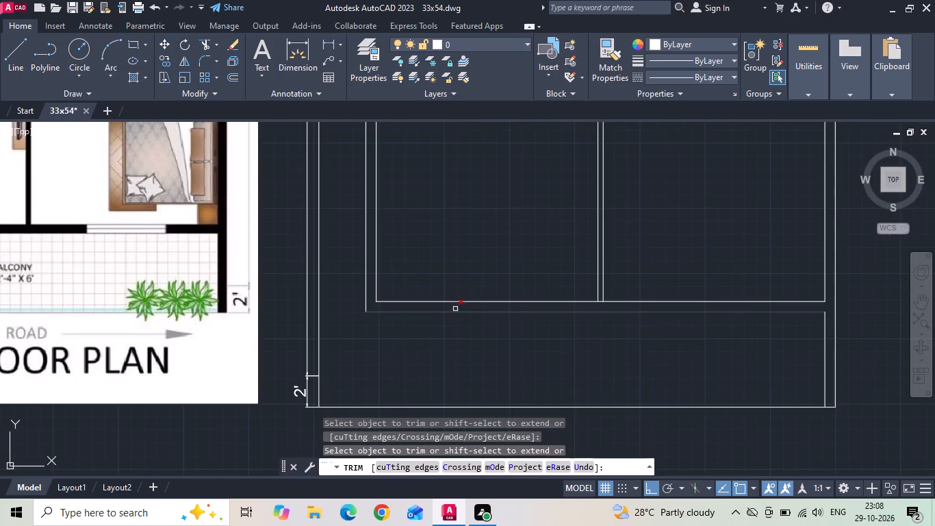
scroll(585, 312, up, 2)
click(613, 292)
key(Escape)
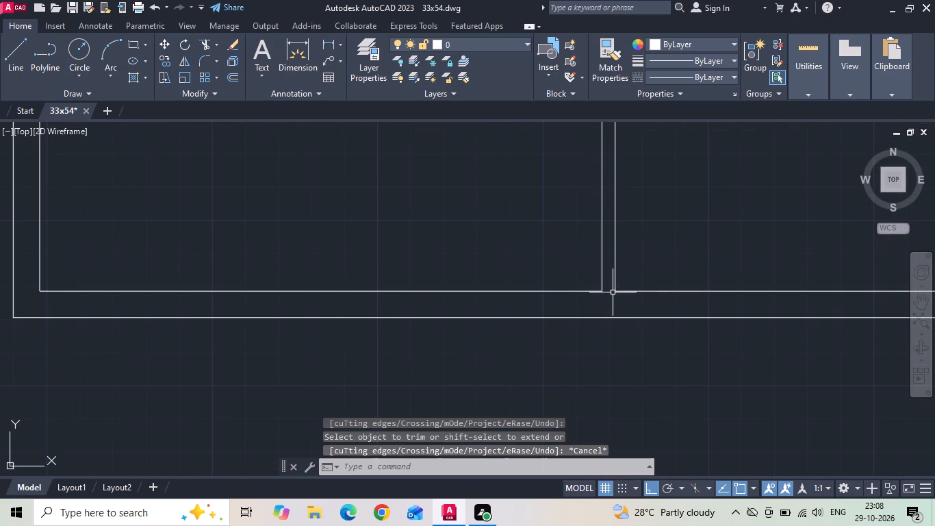
Save the drawing.
key(ctrl+s)
key(ctrl+s)
Measure the width of the master bedroom's front window on the first floor reference image.
scroll(604, 292, down, 4)
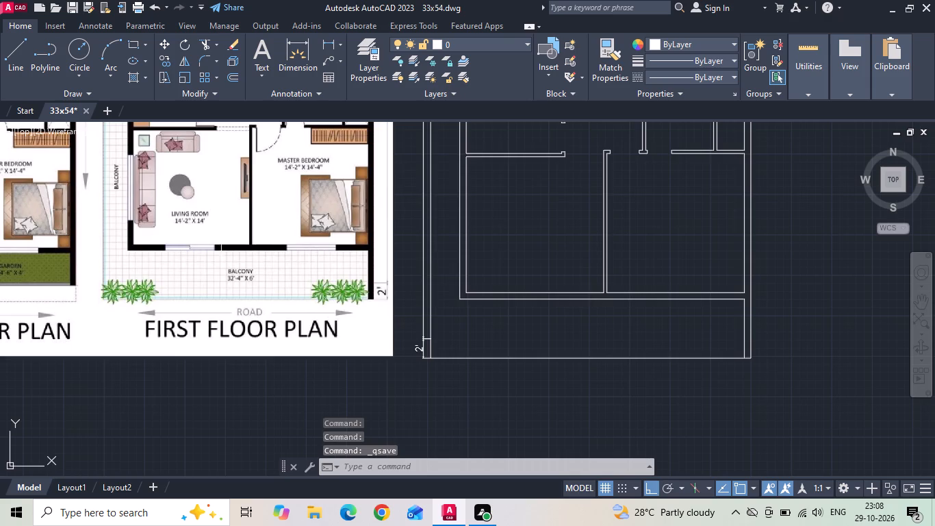
scroll(191, 248, up, 2)
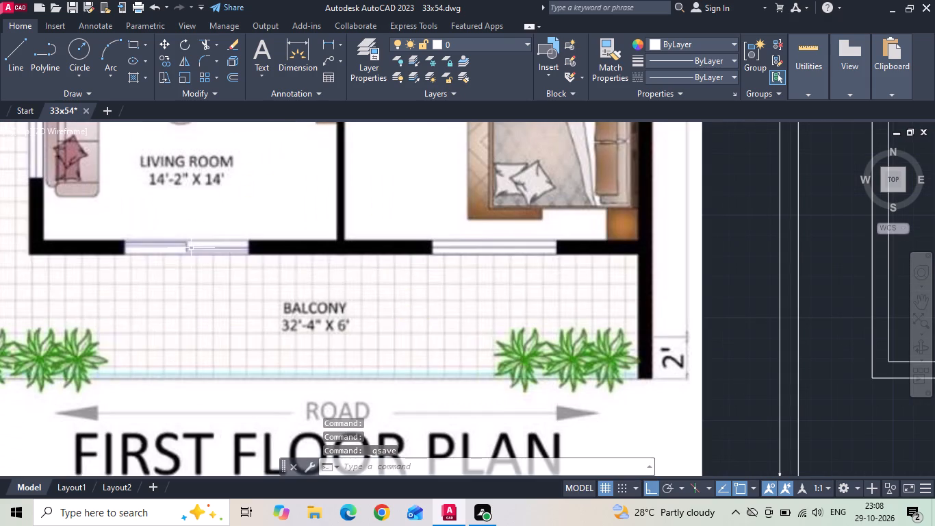
click(326, 43)
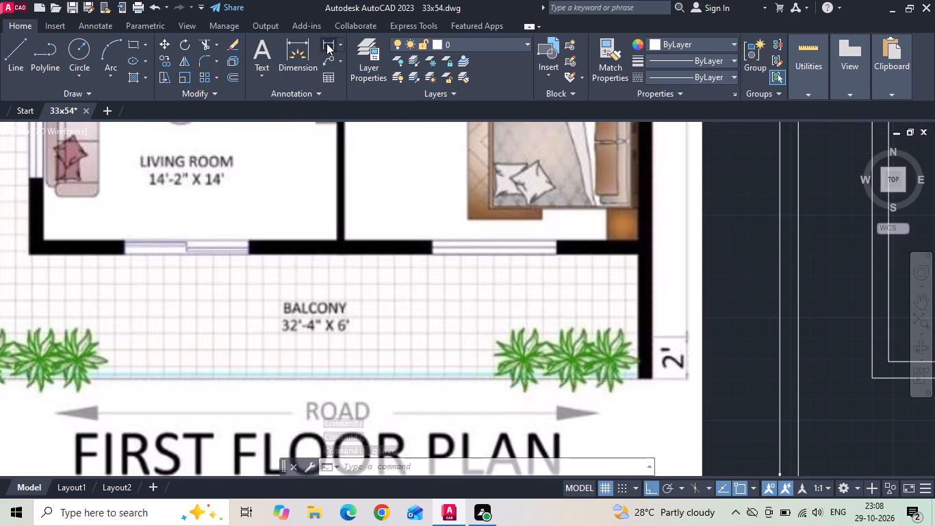
scroll(435, 216, up, 1)
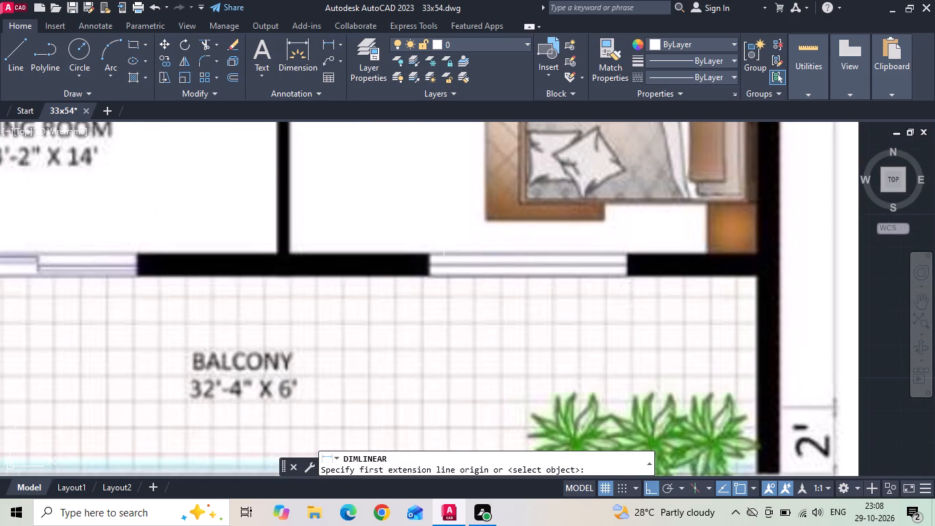
click(430, 248)
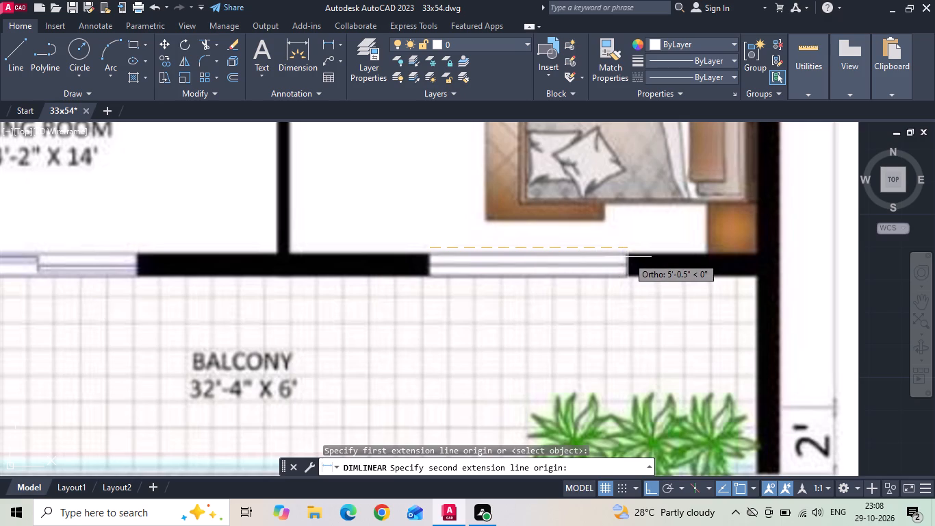
key(Escape)
Measure the width of the living room's front sliding opening on the first floor reference image.
scroll(581, 264, down, 2)
scroll(350, 249, up, 2)
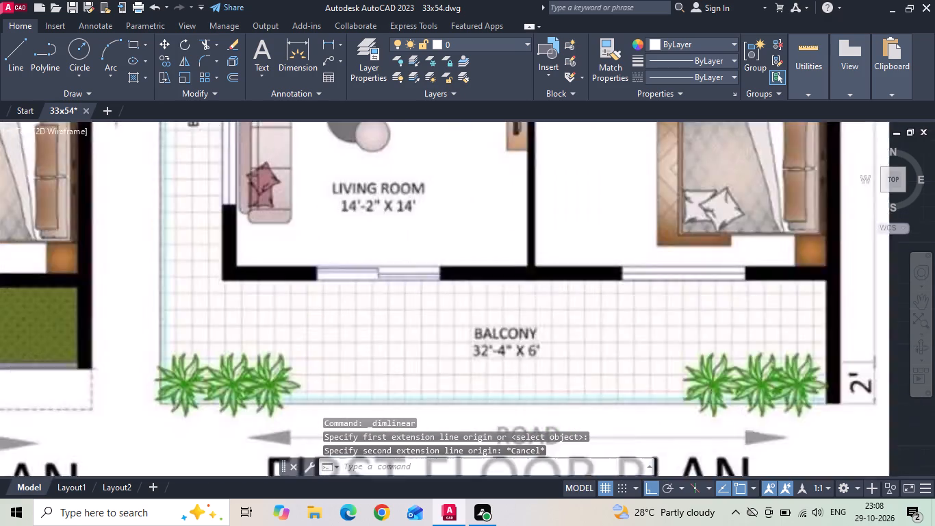
key(space)
click(296, 280)
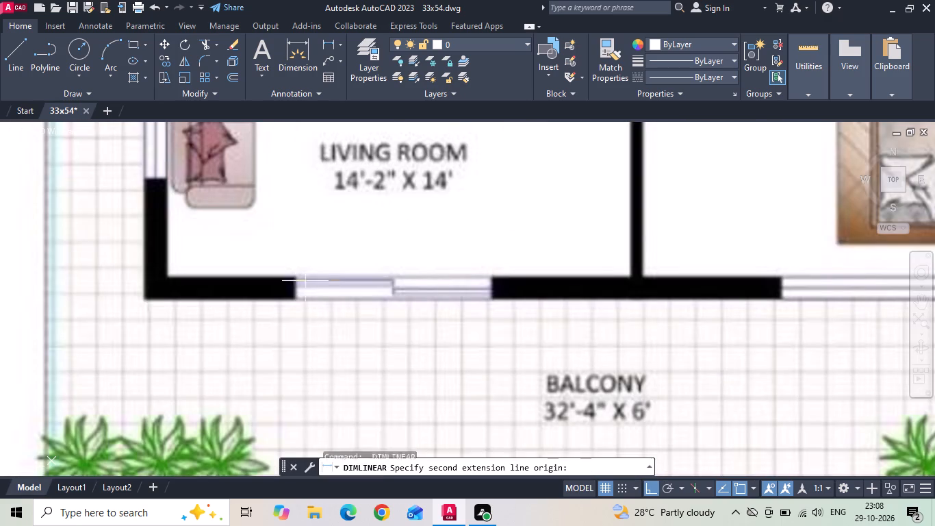
key(Escape)
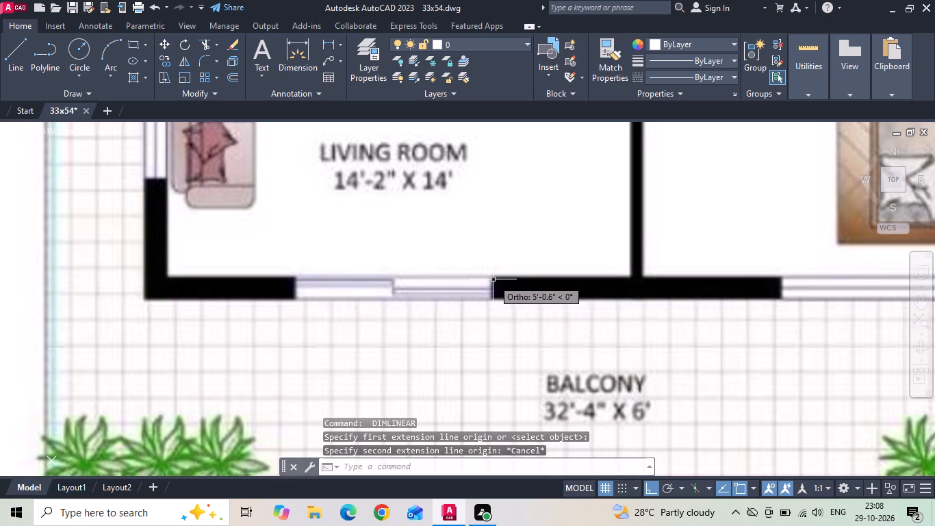
Measure the length of the living room's side-wall window beside the balcony on the reference image.
scroll(221, 273, down, 2)
middle_drag(198, 239, 210, 302)
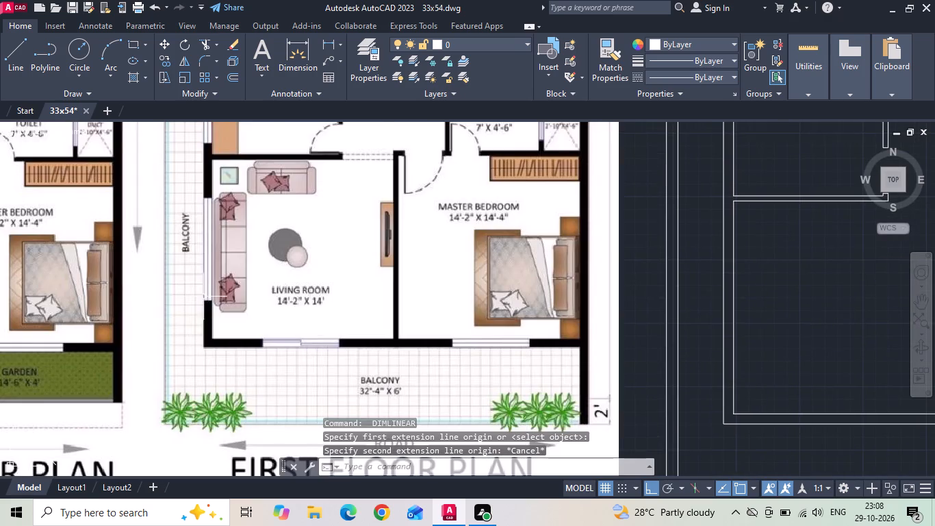
scroll(197, 301, up, 1)
key(space)
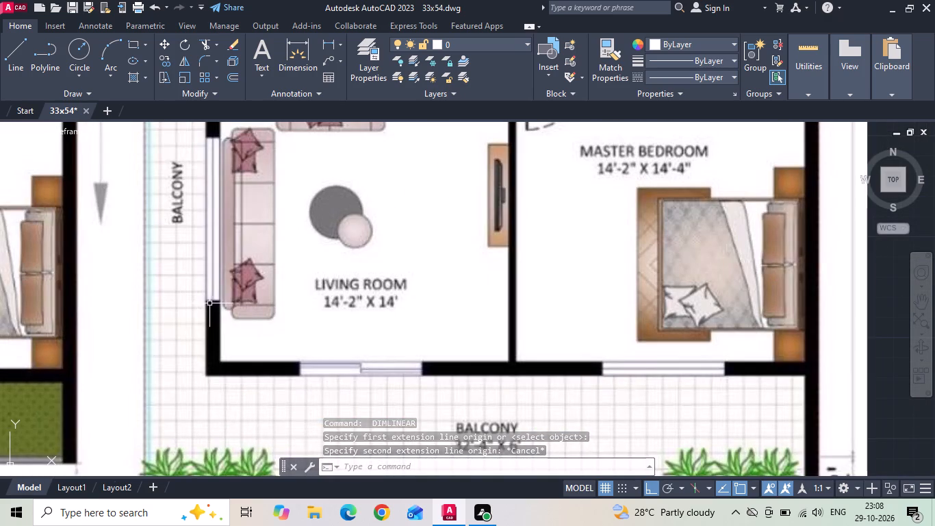
click(206, 301)
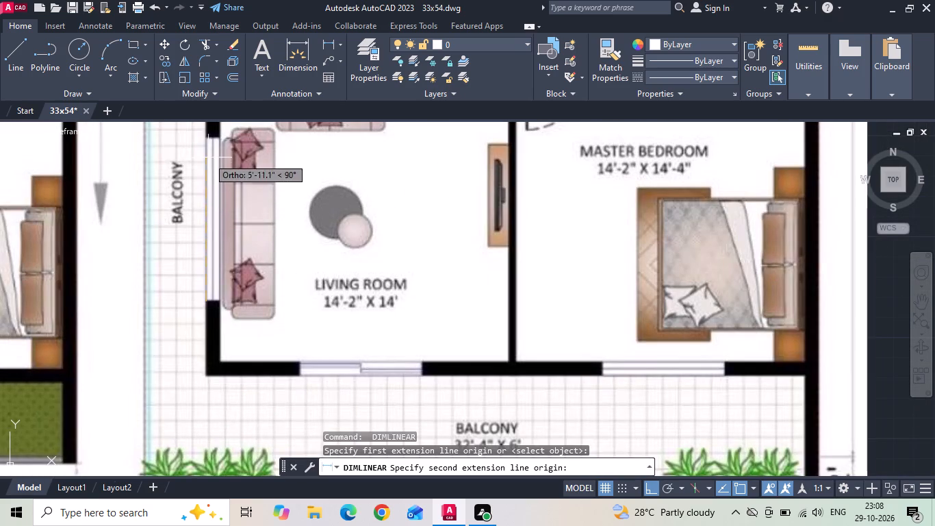
key(Escape)
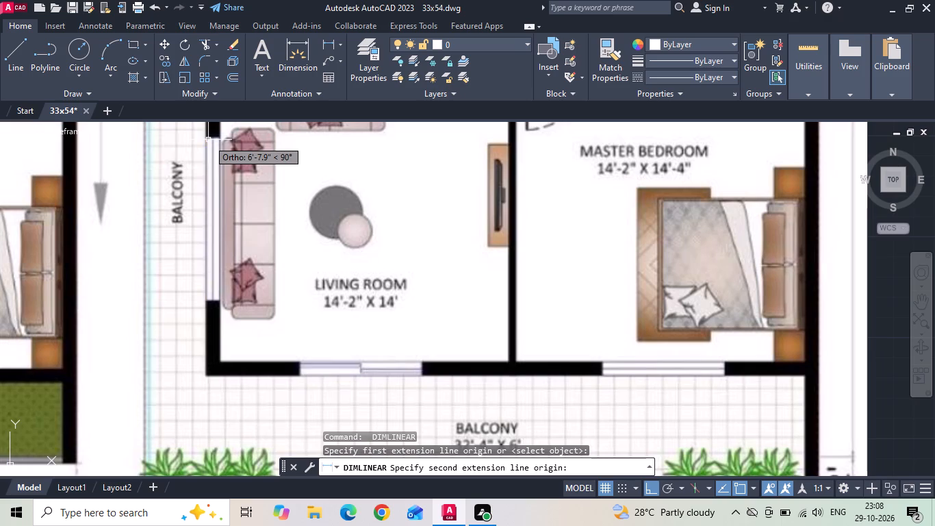
Measure the front wall's thickness at the living room's inner corner on the reference image.
scroll(203, 392, up, 2)
key(space)
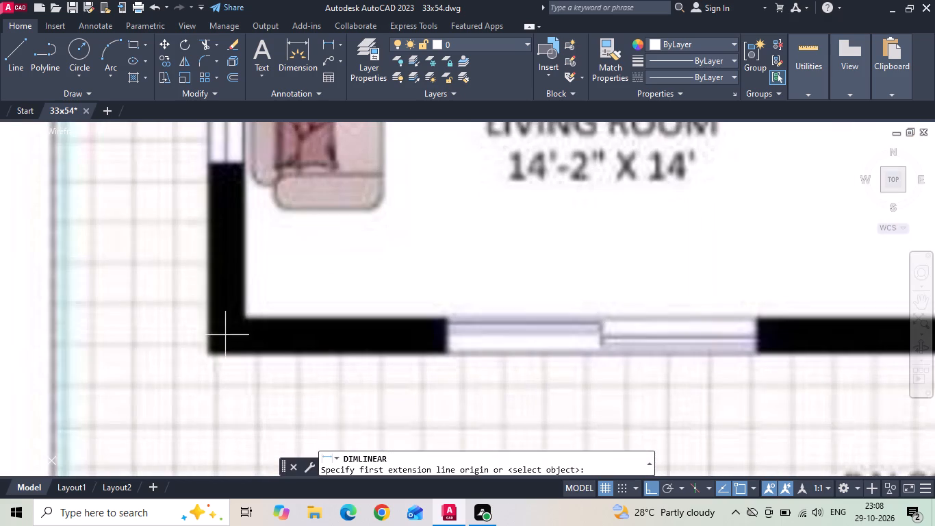
click(245, 318)
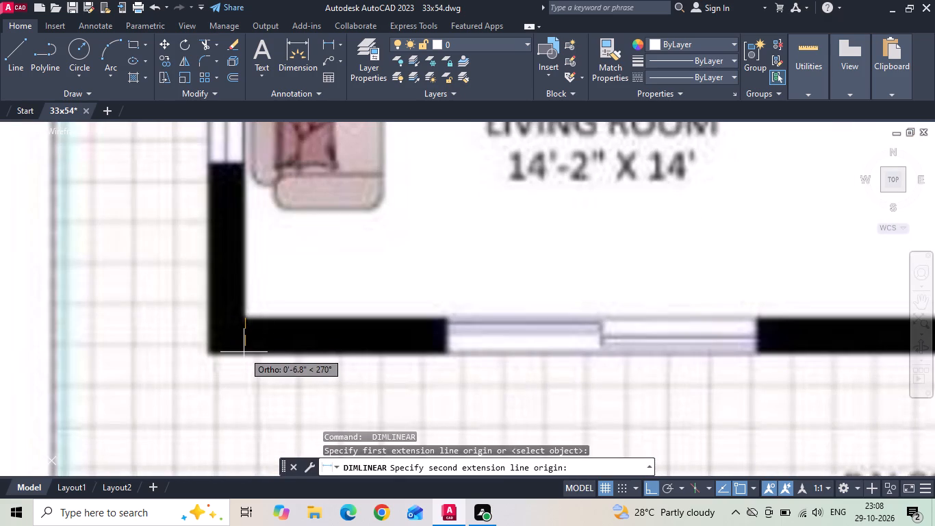
key(Escape)
Measure the living room's side-wall window on the reference image again, from its lower end to its upper end.
scroll(237, 306, down, 1)
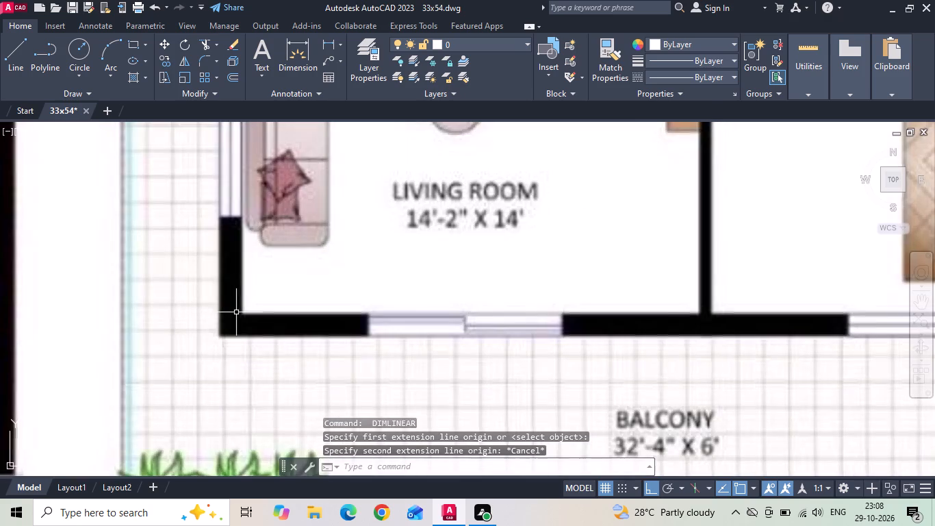
key(space)
click(220, 219)
middle_drag(220, 221, 220, 337)
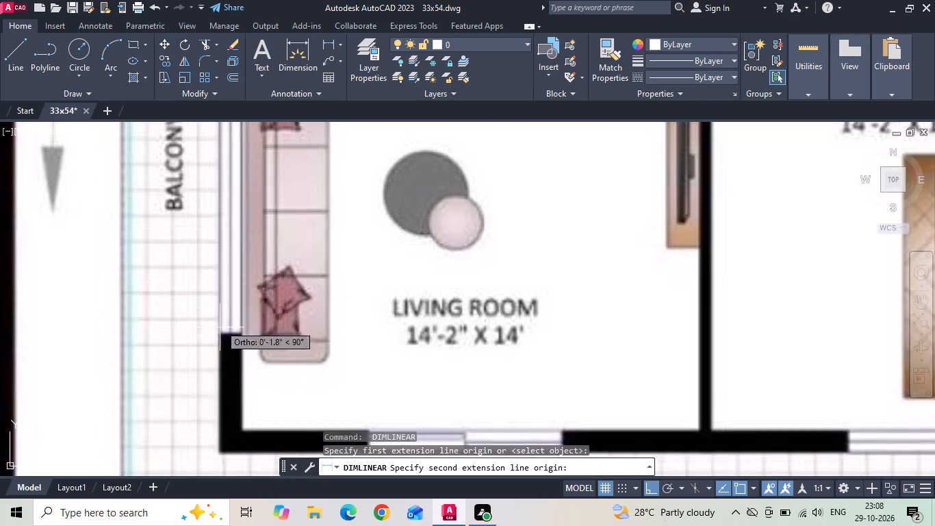
middle_drag(222, 244, 211, 325)
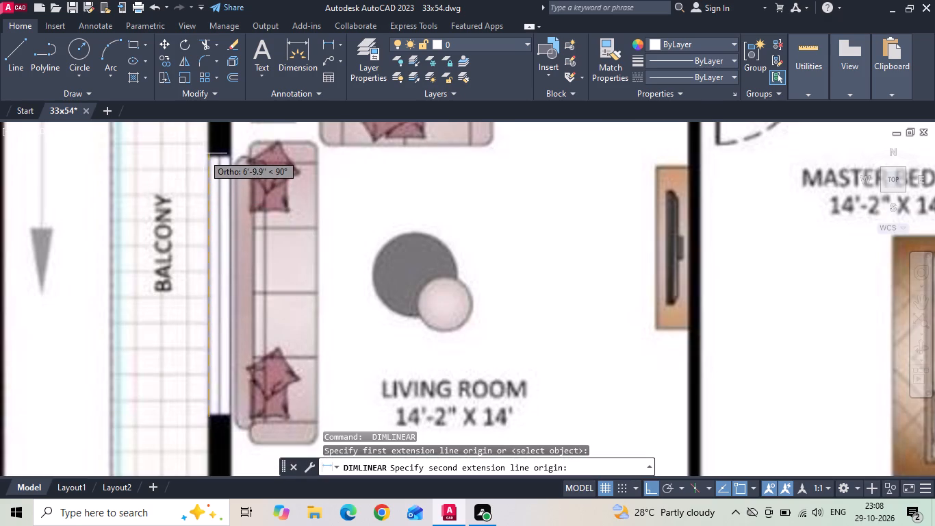
key(Escape)
Draw a line across the living room's balcony-side wall from the midpoint of its inner face to its outer face.
scroll(216, 247, down, 2)
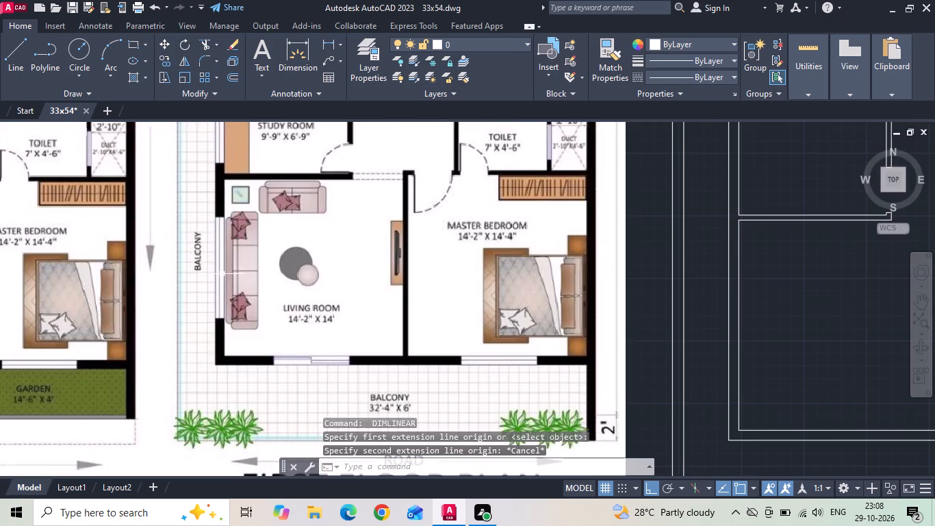
scroll(248, 264, down, 2)
scroll(402, 290, up, 2)
text(l)
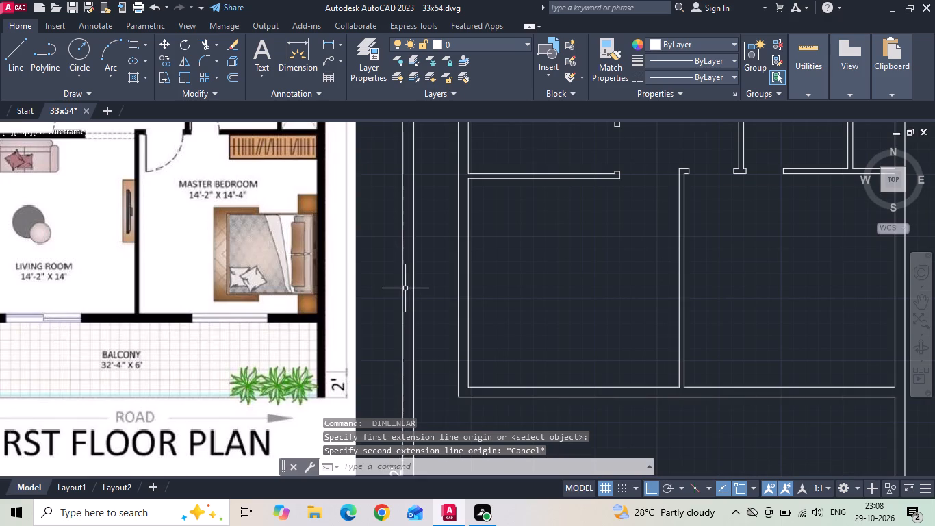
key(space)
click(472, 285)
scroll(467, 284, up, 2)
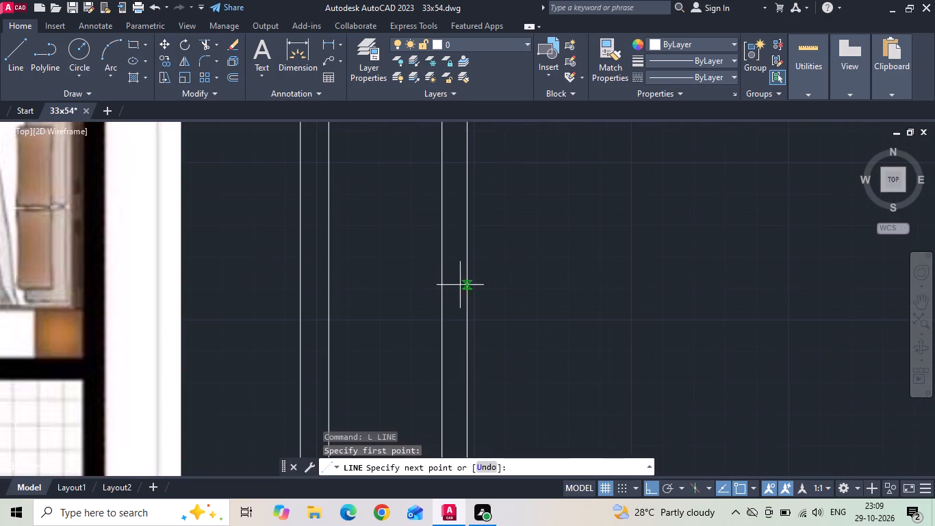
click(444, 282)
key(Escape)
Offset the short line across the living room's side wall by 3'6 to both sides to mark the window ends.
text(o 3'6)
key(space)
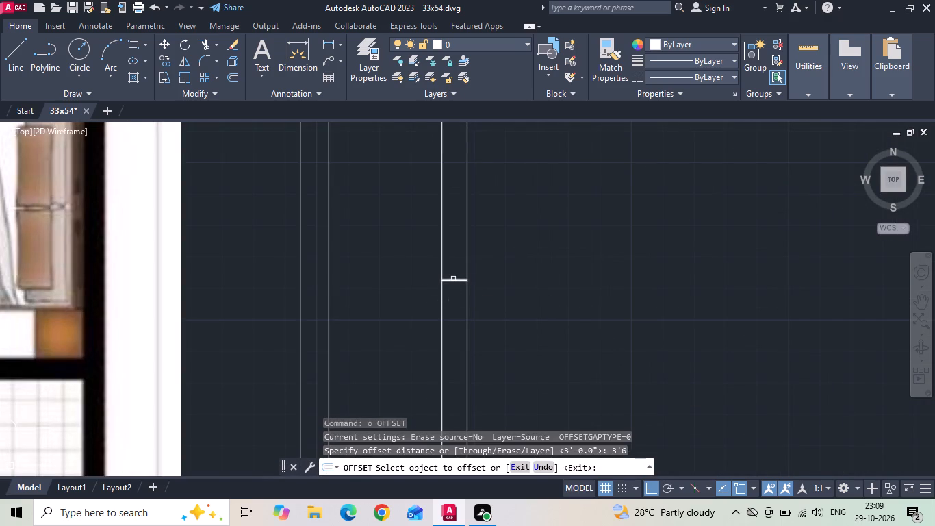
click(453, 279)
click(452, 230)
drag(454, 279, 454, 294)
click(454, 314)
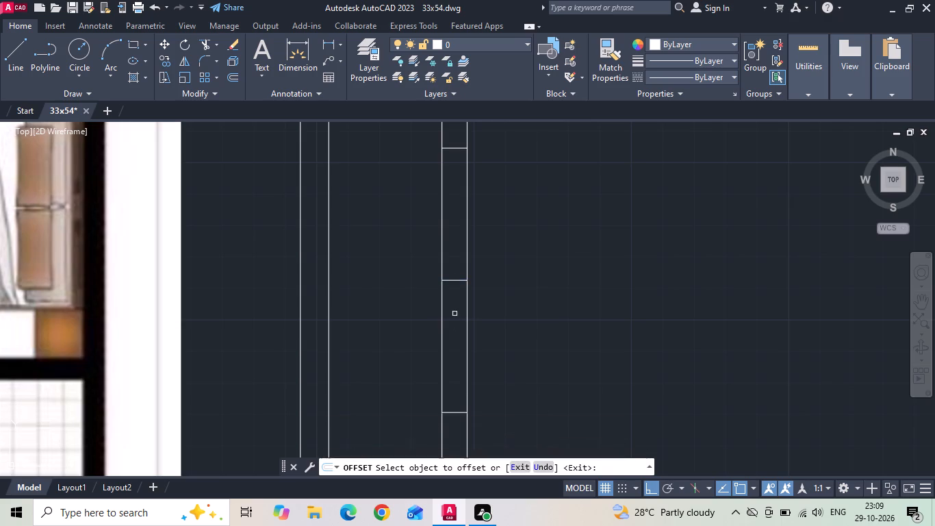
scroll(525, 263, down, 2)
key(Escape)
Delete the middle line between the two window end lines in the living room's side wall.
scroll(502, 273, up, 1)
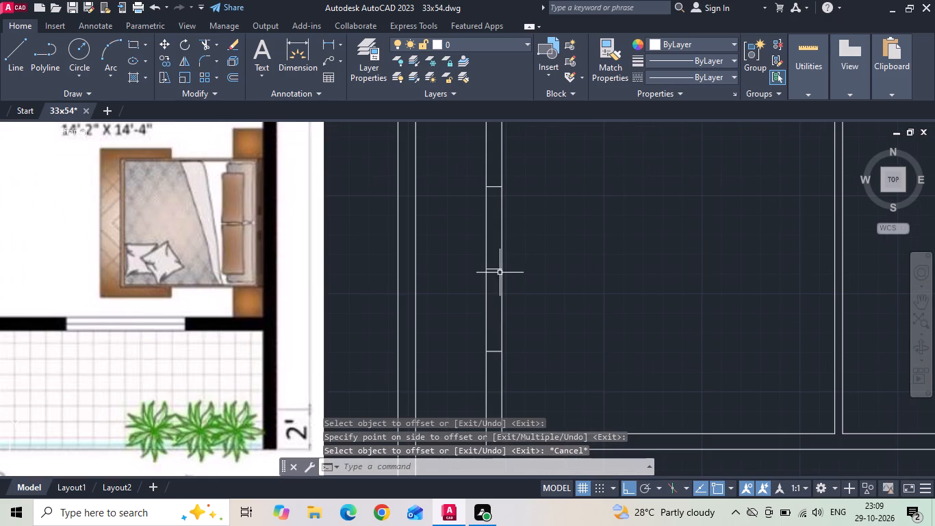
click(498, 272)
click(492, 262)
key(Delete)
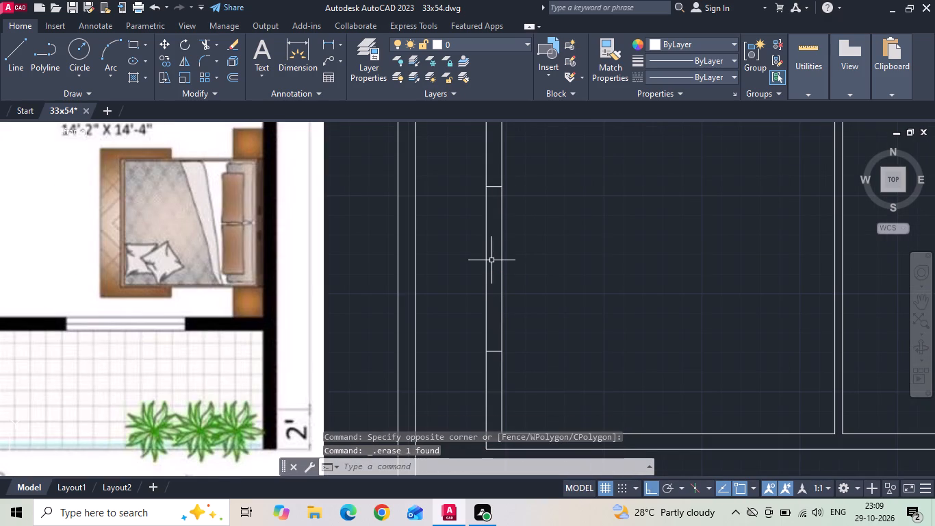
Draw the window's centre line between the midpoints of the two end lines in the living room's side wall.
text(l)
key(space)
drag(494, 188, 494, 196)
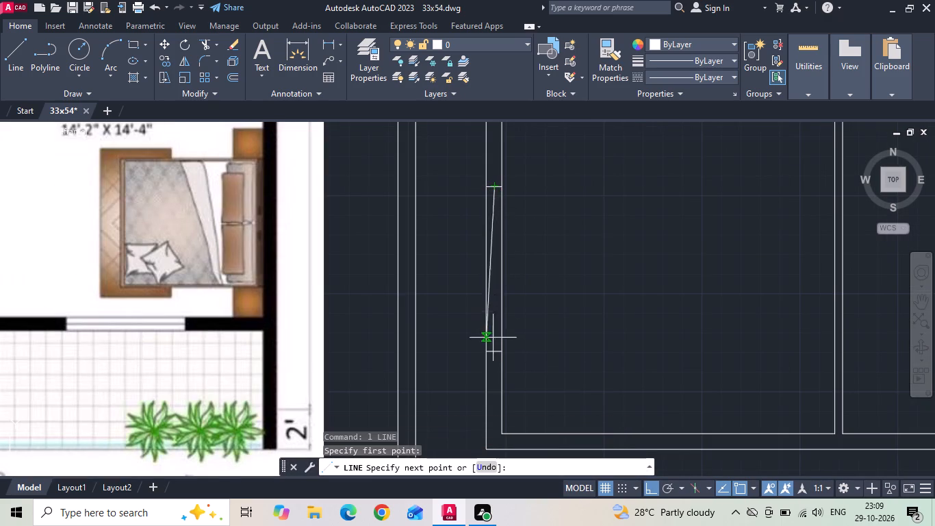
click(495, 349)
key(Escape)
Draw a line across the master bedroom's front wall from the midpoint of its inner face to its outer face.
scroll(481, 253, down, 1)
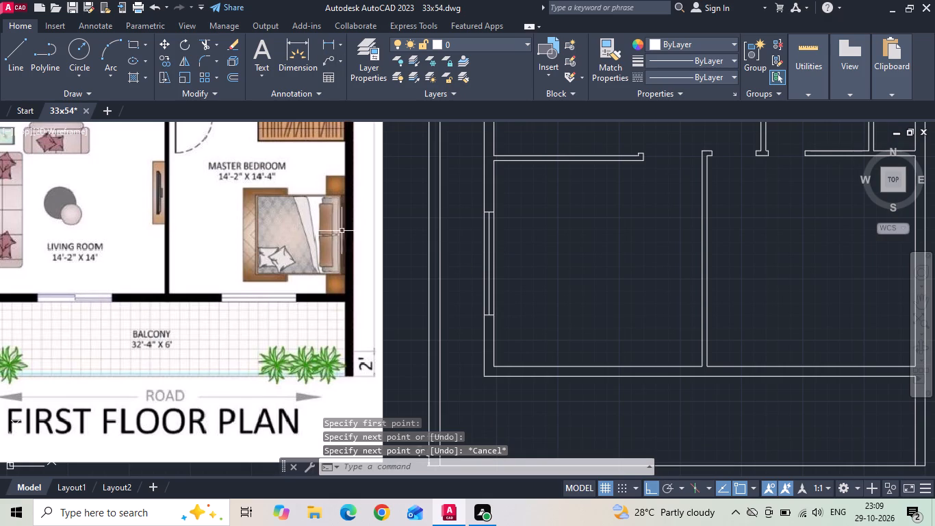
middle_drag(459, 249, 408, 249)
key(l)
key(space)
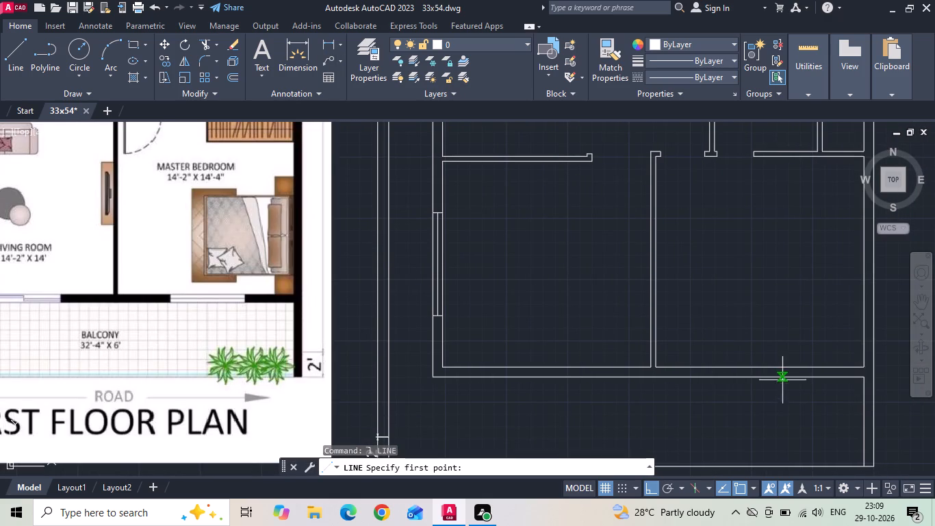
click(758, 366)
click(758, 378)
key(Escape)
Offset the short line across the master bedroom's front wall by 2'6 to both sides to mark the window ends.
text(o)
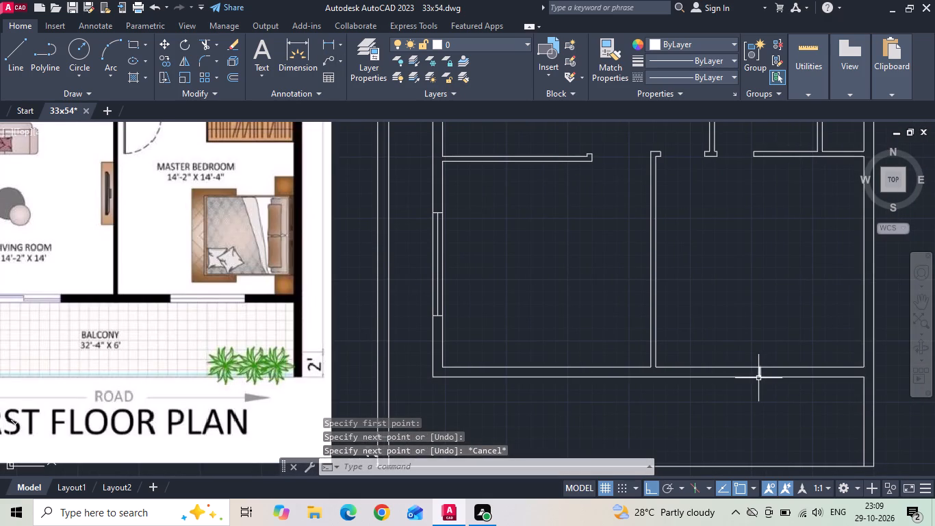
key(space)
text(2'6)
key(space)
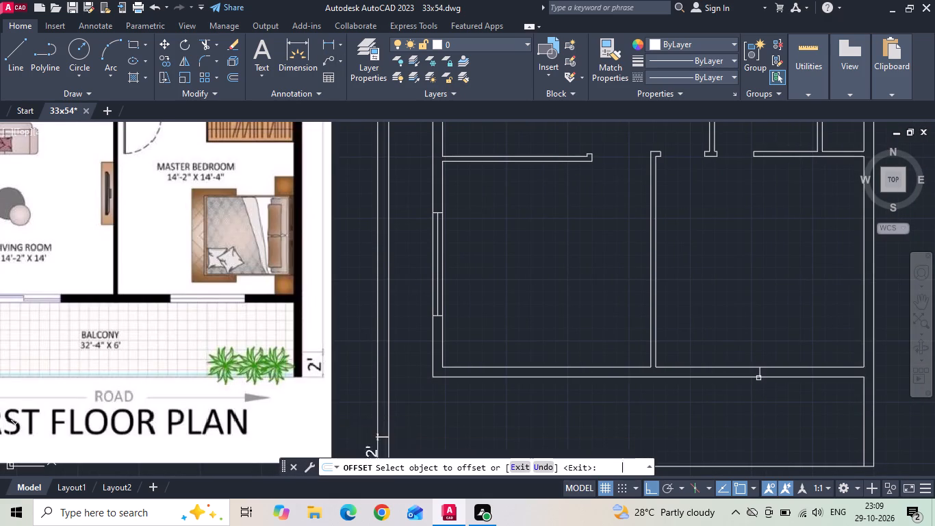
drag(759, 371, 748, 374)
click(698, 381)
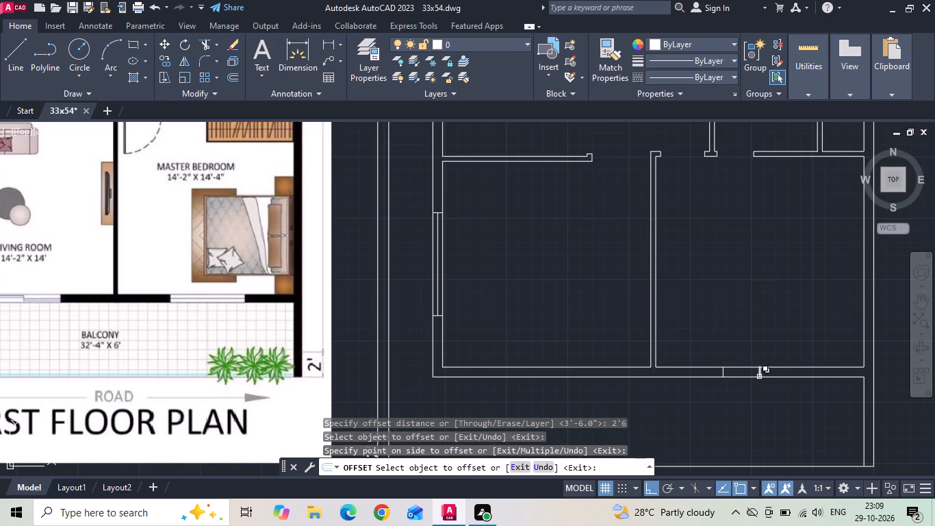
click(759, 376)
click(822, 333)
key(Escape)
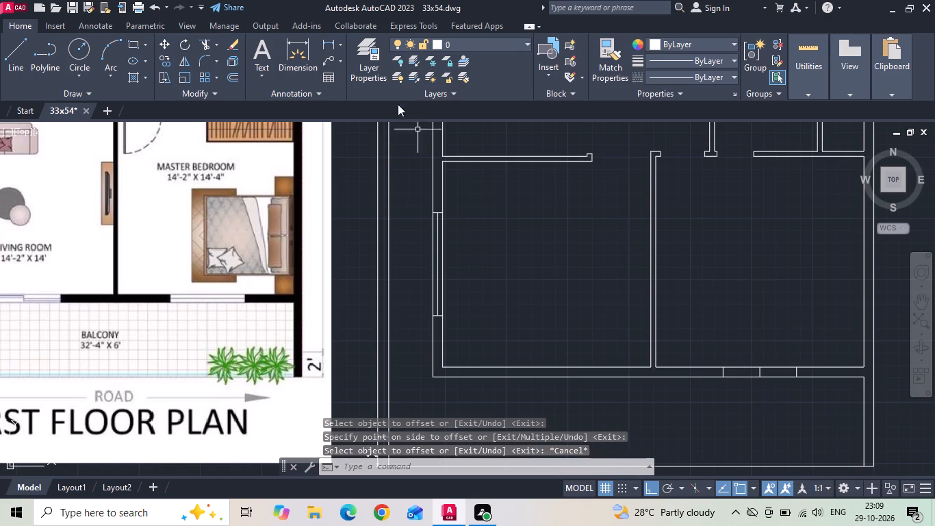
Measure the distance from the master bedroom's front window to the living room partition on the reference image.
click(331, 44)
scroll(116, 301, up, 2)
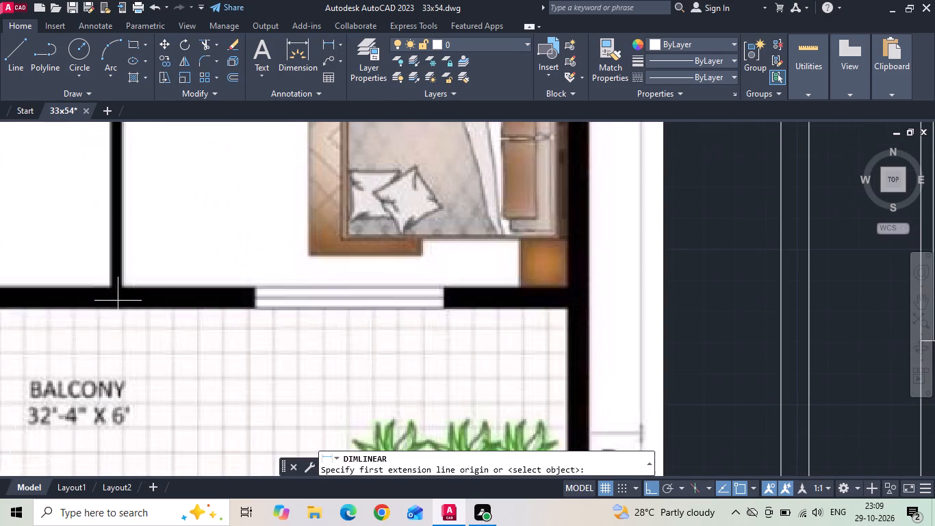
click(254, 288)
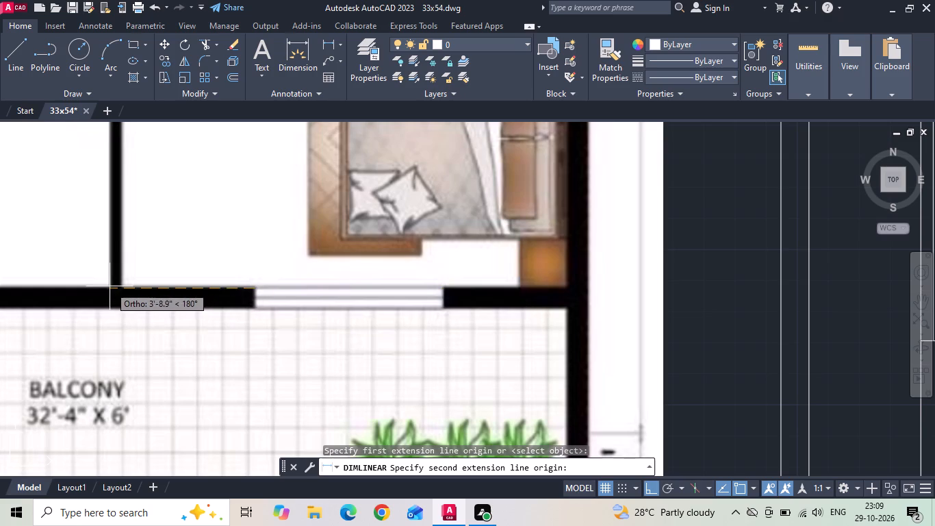
key(Escape)
Measure the wall lengths from the master bedroom window's end lines to the living room partition and to the side wall.
scroll(119, 285, down, 1)
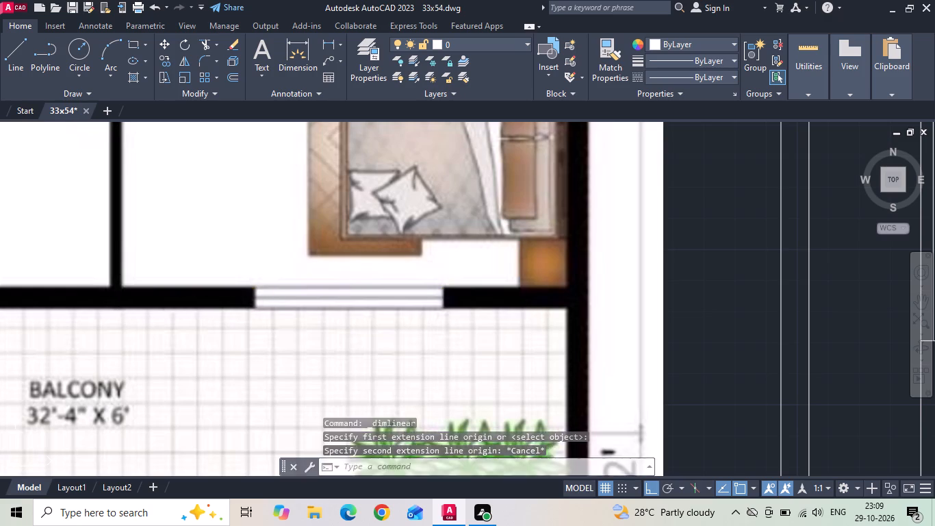
scroll(119, 285, down, 2)
scroll(522, 327, up, 2)
key(space)
click(351, 340)
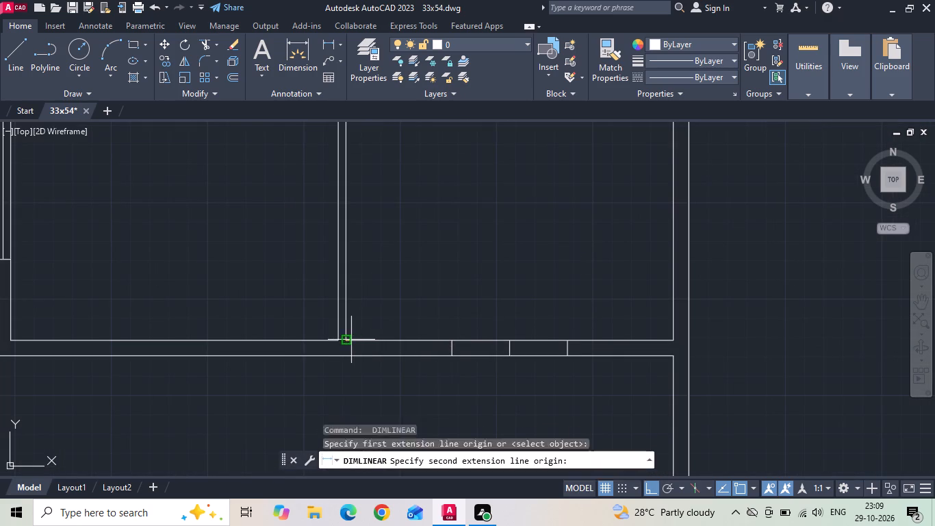
click(449, 341)
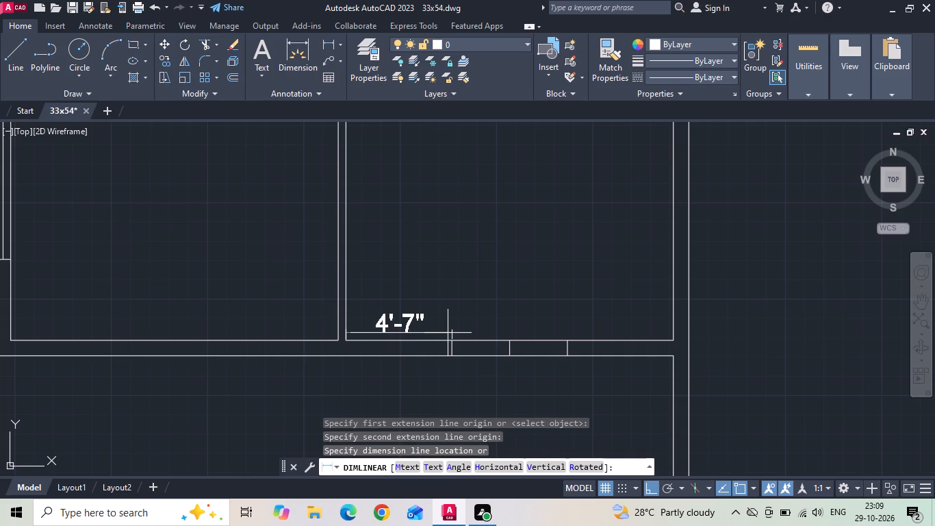
key(Escape)
key(space)
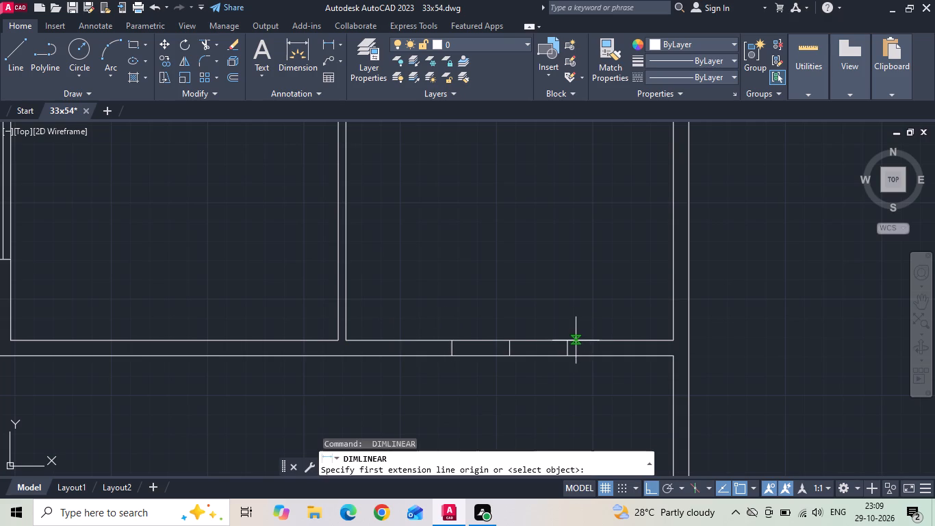
click(565, 340)
click(679, 338)
key(Escape)
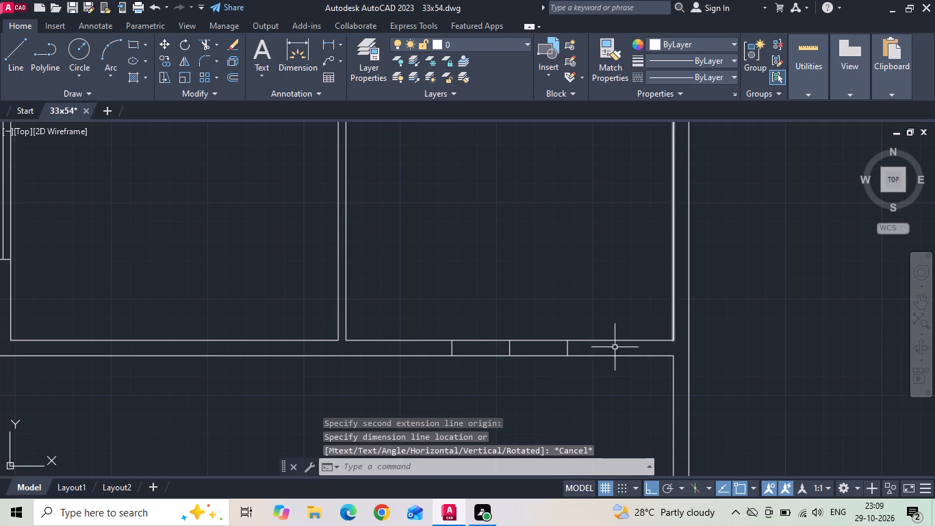
Measure the width between the two end lines of the master bedroom's front window.
scroll(546, 384, up, 1)
key(space)
click(397, 330)
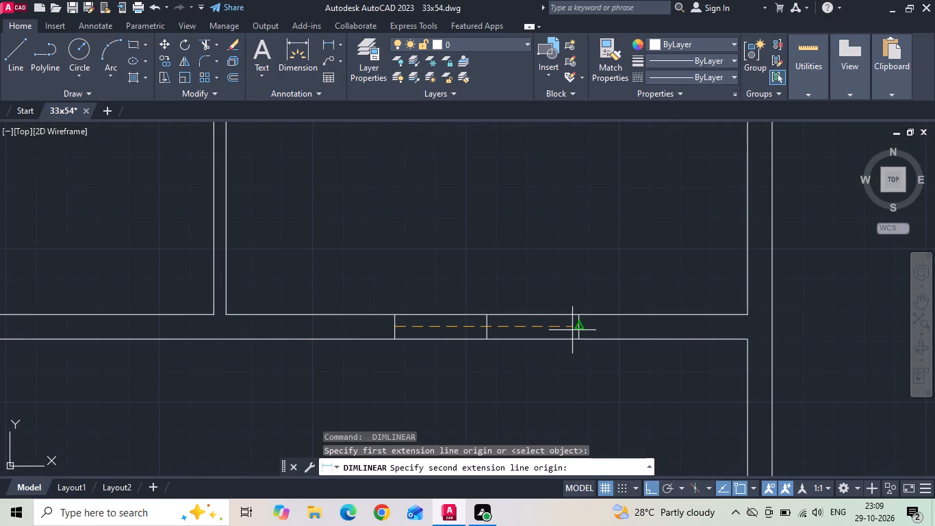
click(575, 329)
key(Escape)
Move the two end lines of the master bedroom's front window outward by 1" each.
drag(376, 303, 382, 321)
click(401, 355)
right_click(411, 288)
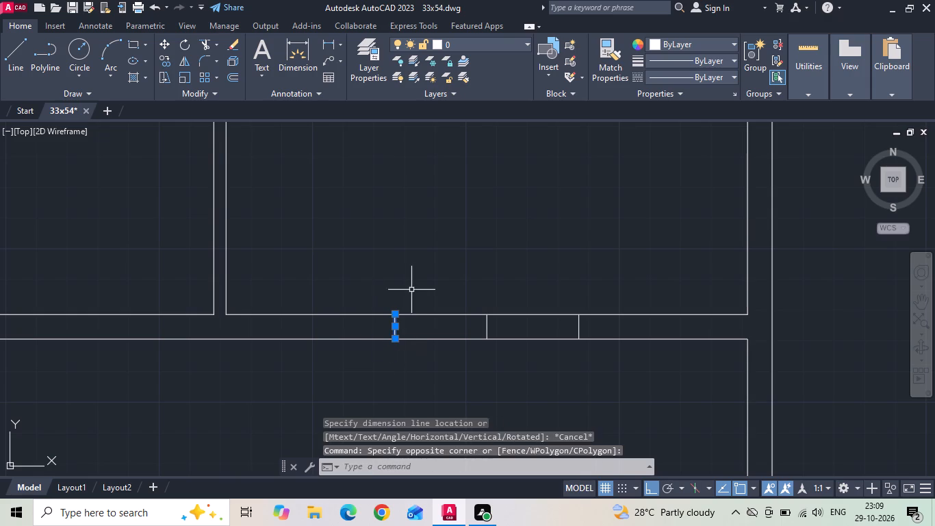
click(433, 253)
drag(459, 255, 450, 255)
text(1)
key(space)
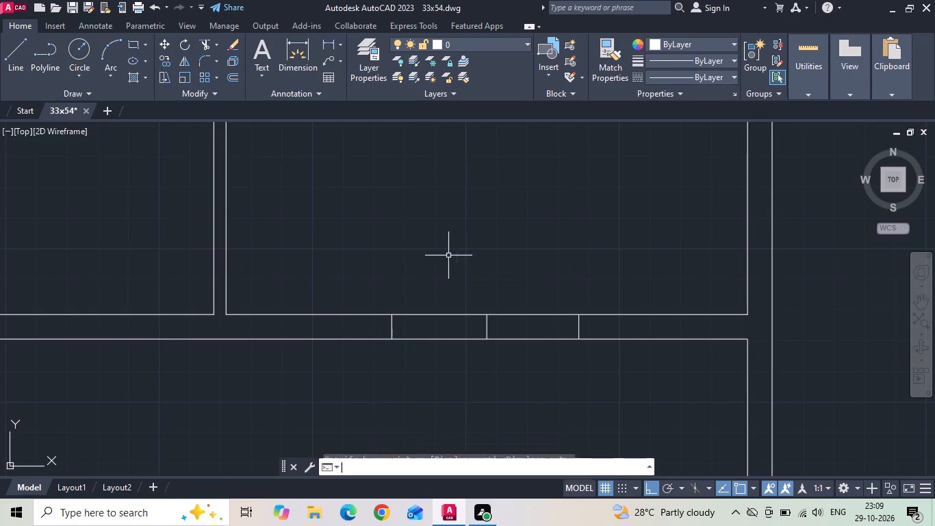
drag(511, 291, 588, 387)
click(606, 388)
right_click(522, 238)
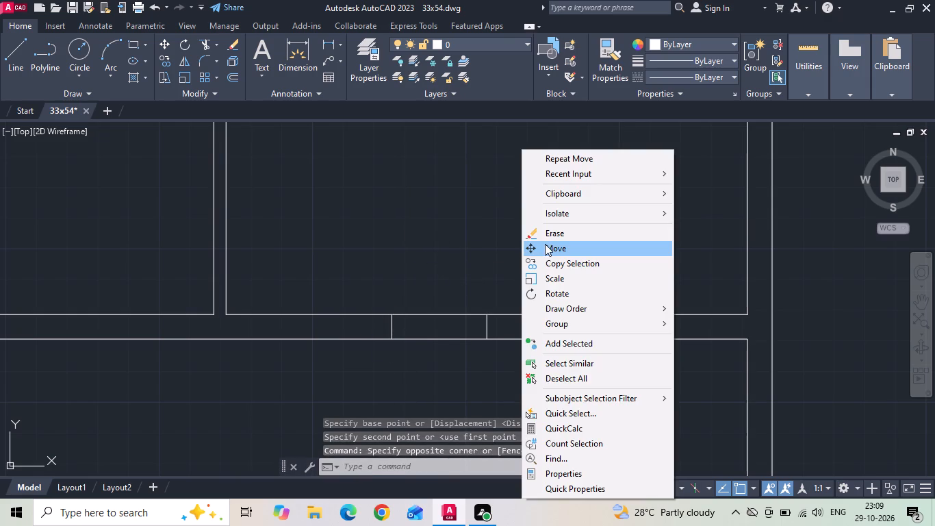
click(545, 244)
drag(480, 235, 491, 235)
text(1)
key(space)
Delete the middle line between the end lines of the master bedroom's front window.
click(498, 330)
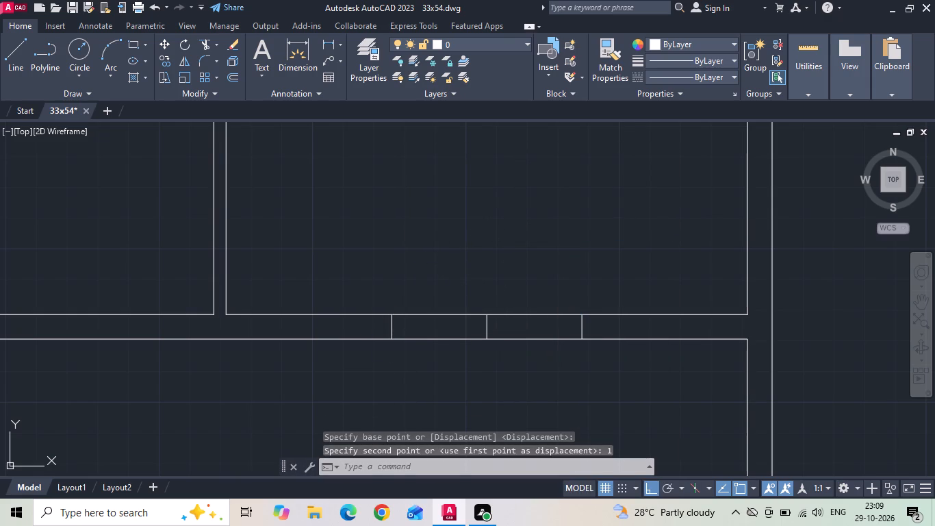
click(479, 325)
key(Delete)
Draw the master bedroom window's centre line between the midpoints of its two end lines.
text(l)
key(space)
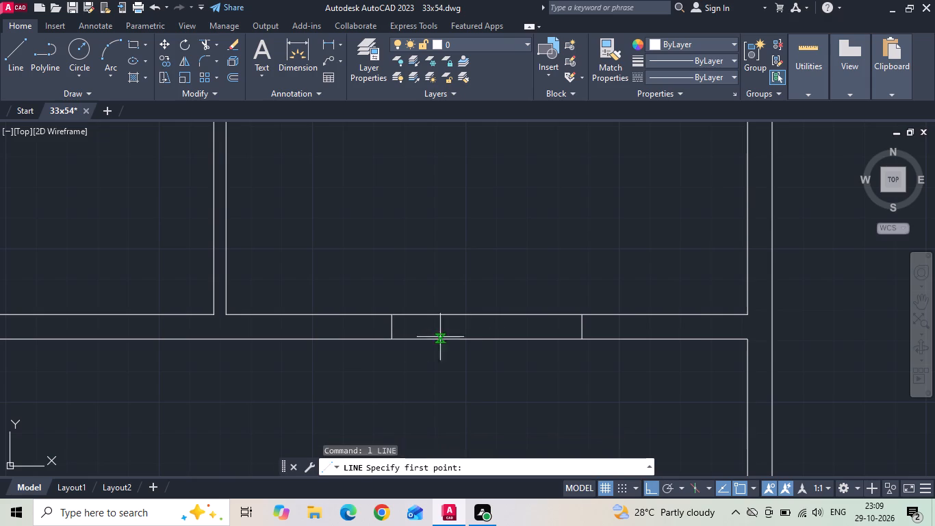
click(392, 328)
click(583, 327)
key(Escape)
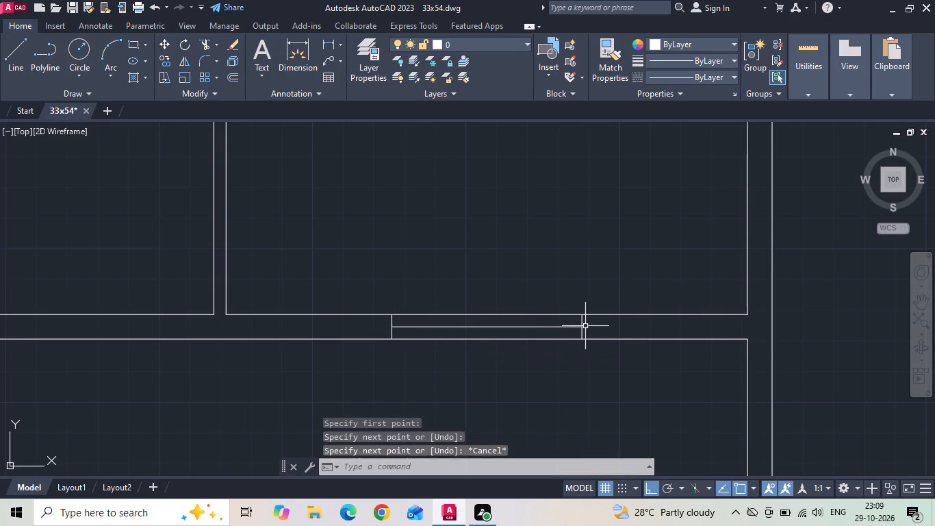
scroll(588, 323, down, 3)
key(Escape)
Copy the master bedroom window from its midpoint to the midpoint of the living room's front wall inner face.
scroll(558, 340, up, 1)
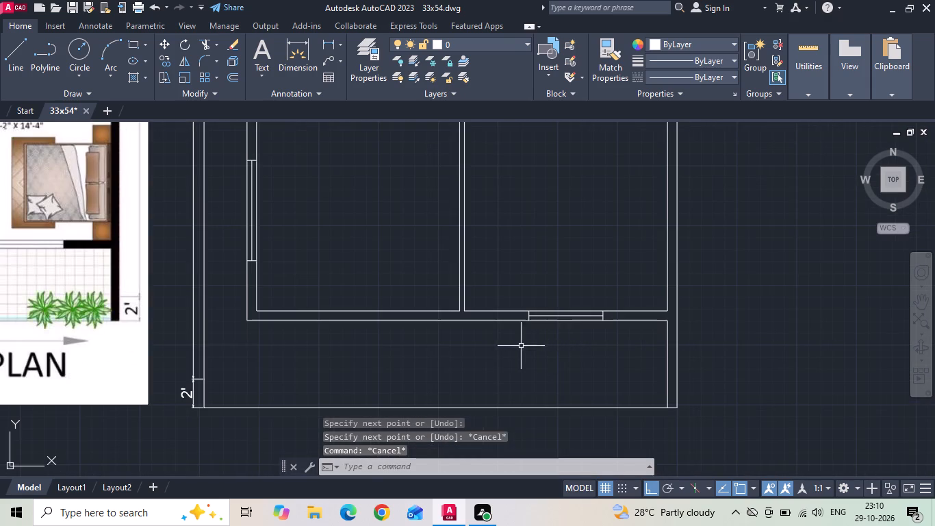
click(512, 346)
click(609, 273)
right_click(609, 273)
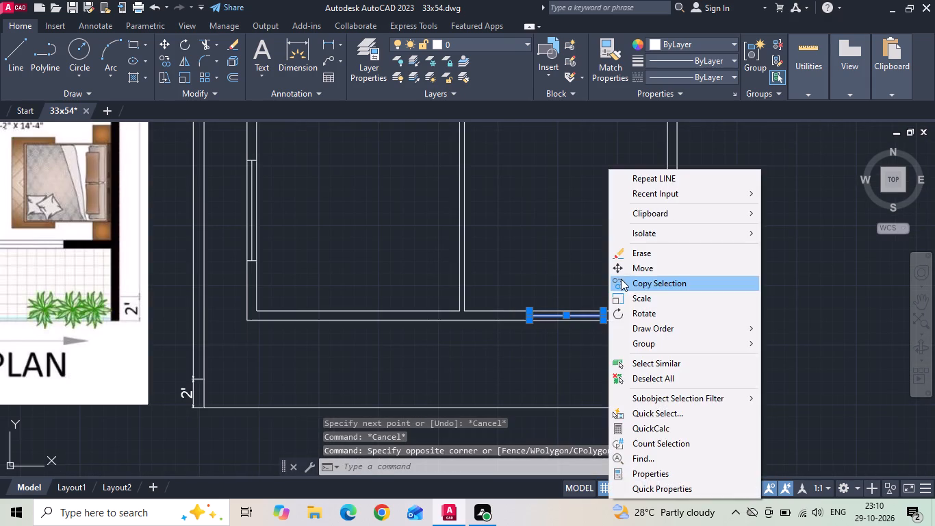
click(621, 279)
scroll(588, 292, up, 1)
click(552, 320)
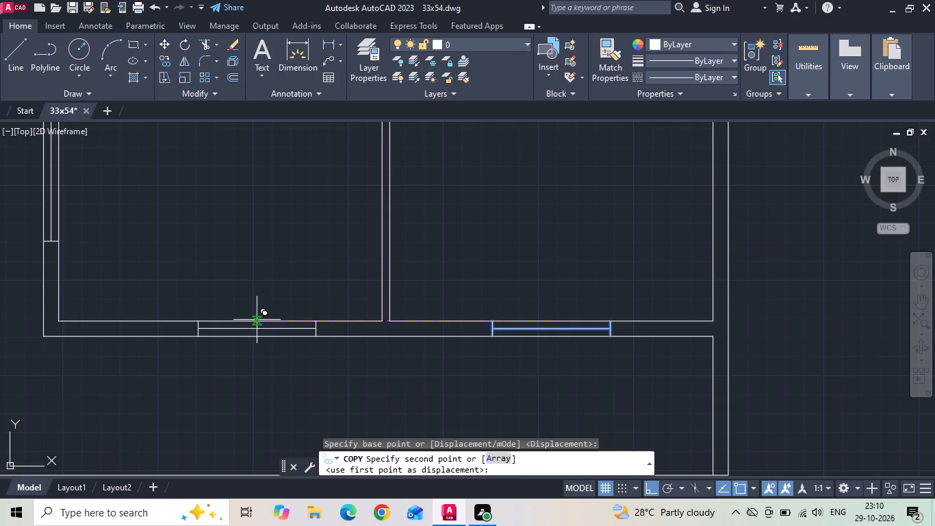
click(224, 318)
key(Escape)
Move the two end lines of the living room's front window outward by 5" each.
scroll(183, 318, up, 2)
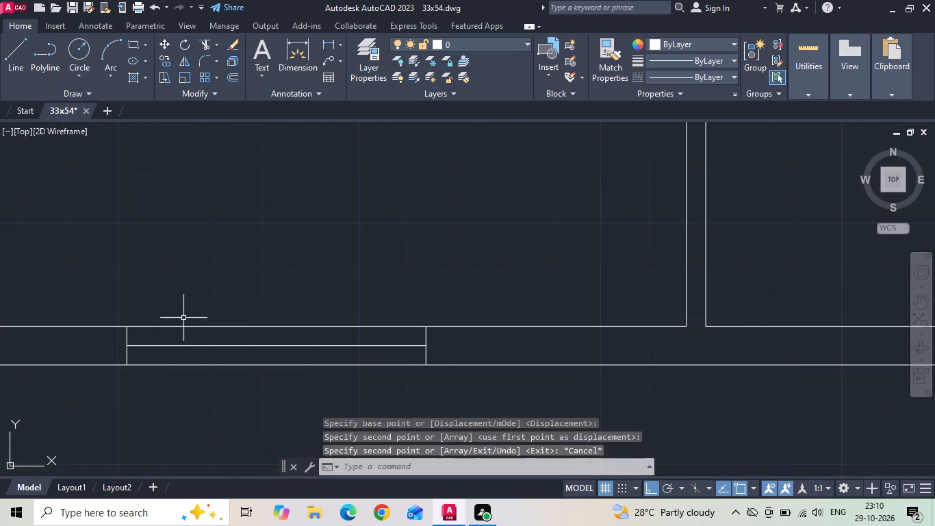
middle_drag(115, 338, 208, 334)
scroll(213, 331, up, 1)
drag(231, 325, 220, 329)
click(201, 329)
right_click(200, 329)
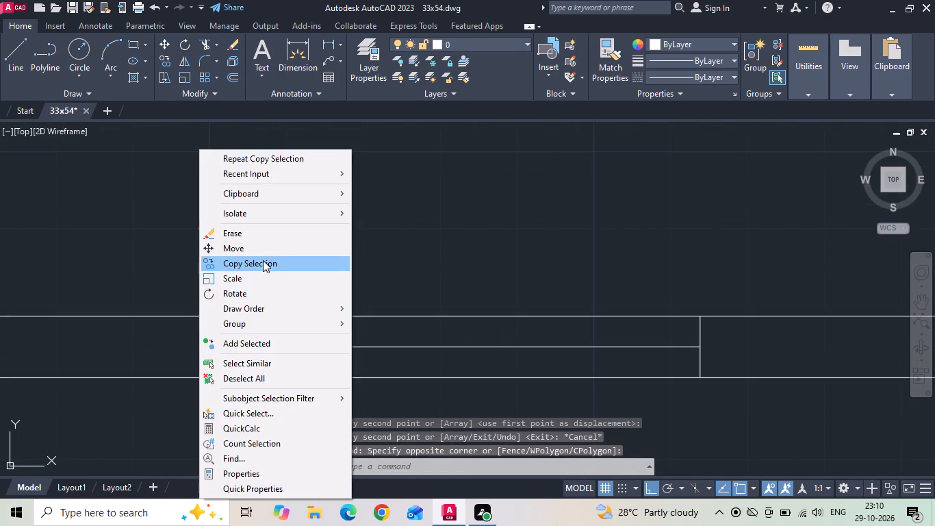
click(263, 254)
drag(376, 247, 335, 253)
text(5)
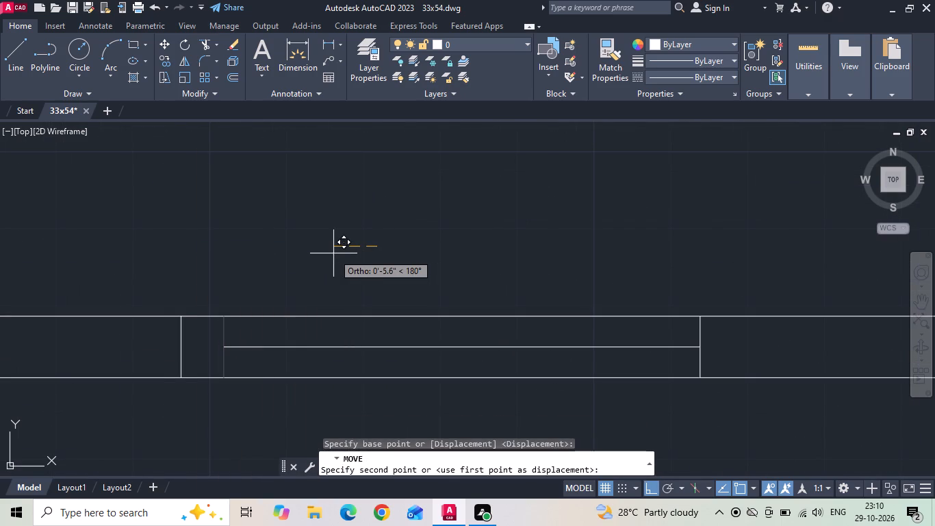
key(space)
drag(719, 335, 706, 337)
click(663, 331)
right_click(663, 331)
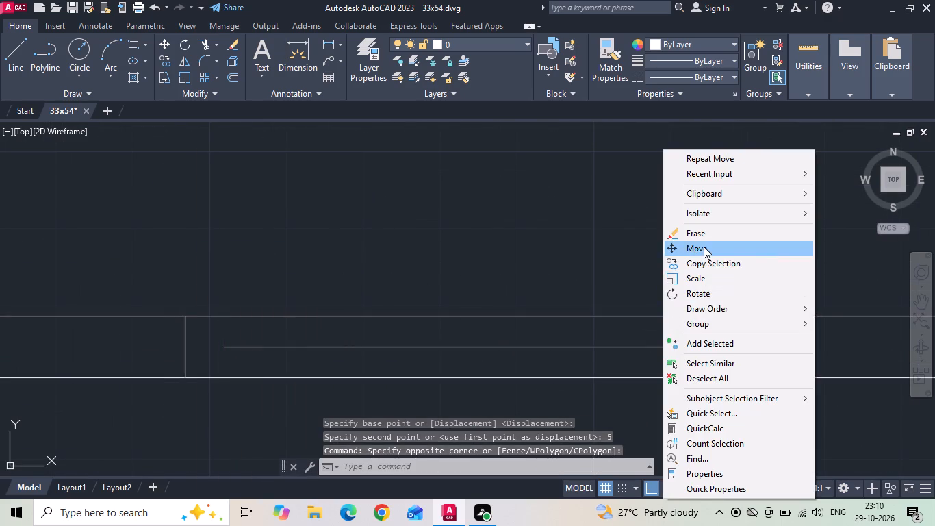
click(704, 247)
drag(513, 250, 552, 250)
text(5)
key(space)
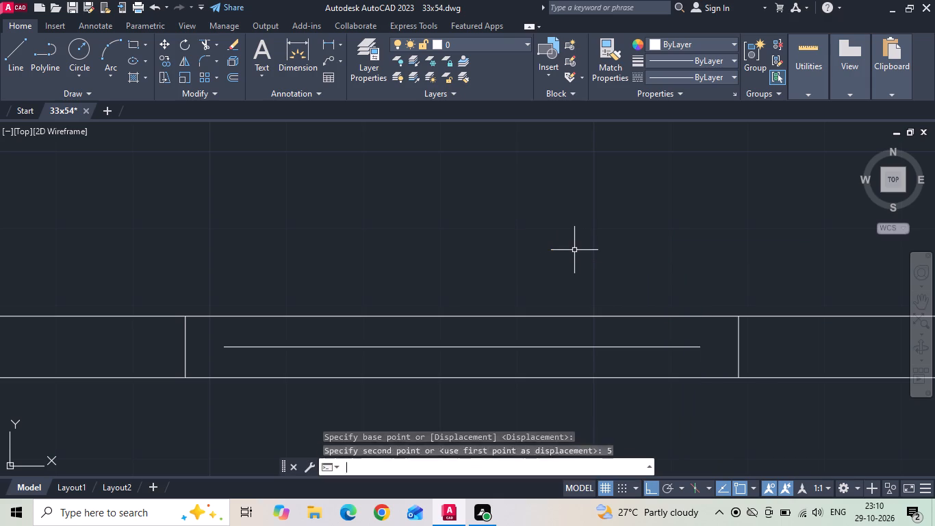
Extend the living room front window's centre line at both ends to meet the end lines.
scroll(625, 309, down, 4)
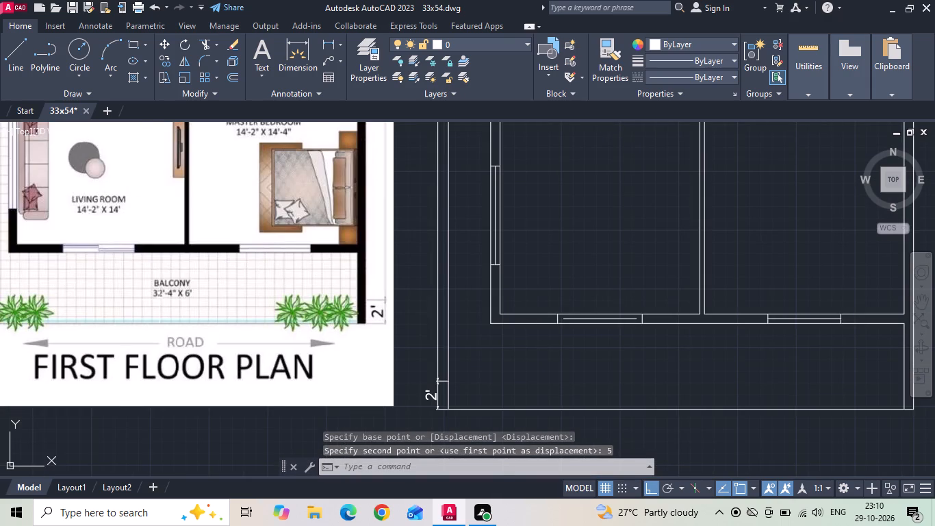
scroll(624, 324, up, 2)
text(ex)
key(space)
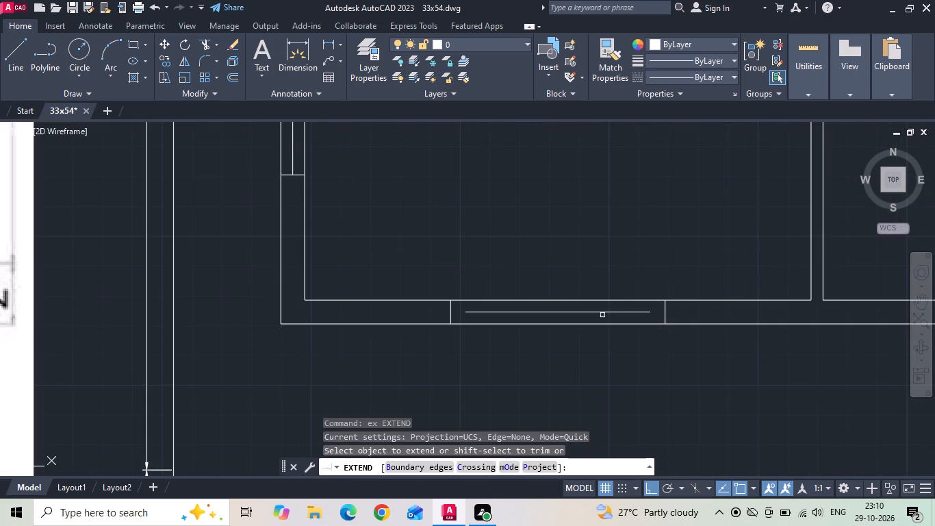
click(594, 311)
click(531, 312)
key(Escape)
Offset the living room front window's centre line by 1" to both sides.
text(o 1)
key(space)
scroll(517, 316, up, 2)
click(517, 308)
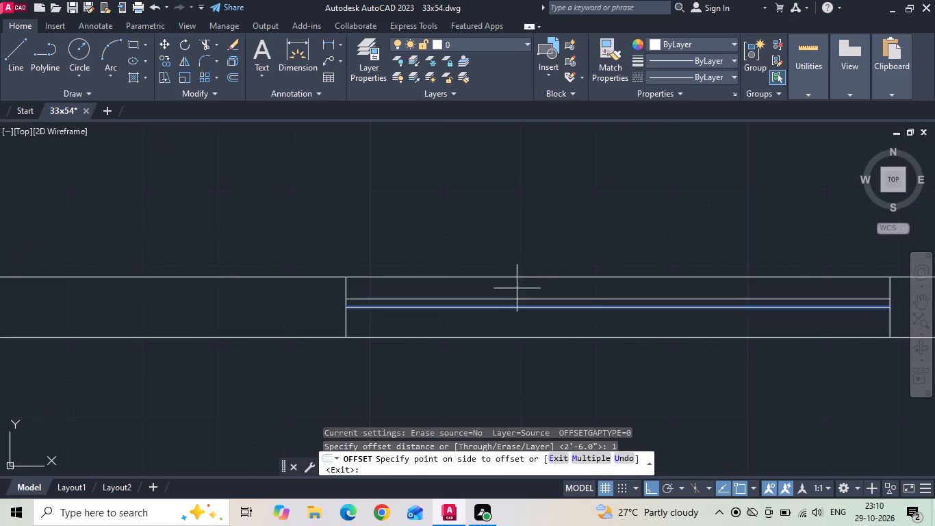
click(517, 283)
drag(522, 307, 523, 313)
click(515, 340)
key(Escape)
Draw a short line joining the midpoints of the two offset lines in the living room's front window.
text(l)
key(space)
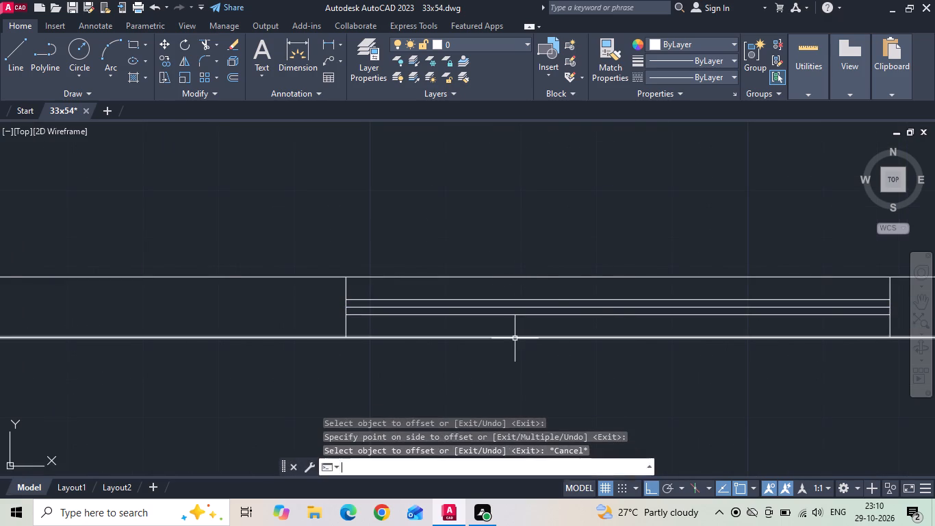
click(616, 299)
click(618, 318)
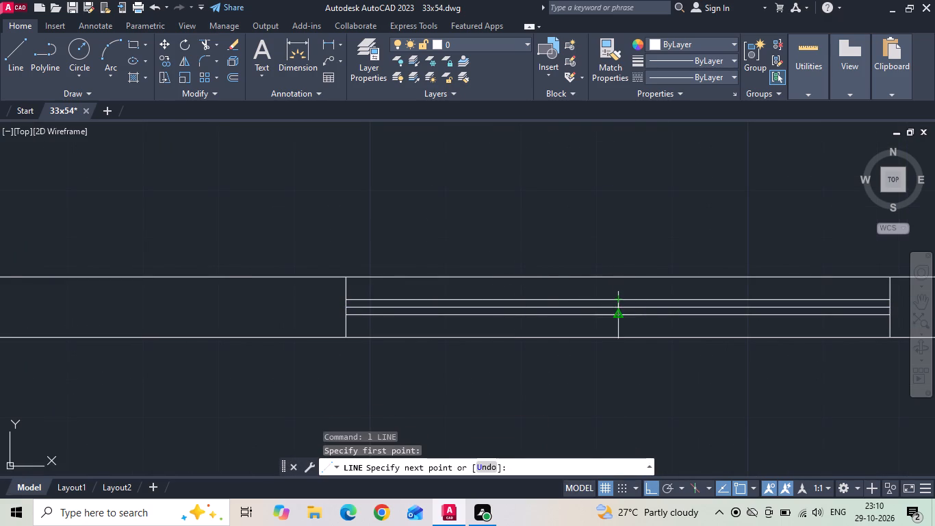
key(Escape)
Trim opposite halves of the two offset lines at the short middle line to form overlapping sliding panels.
text(tr)
key(space)
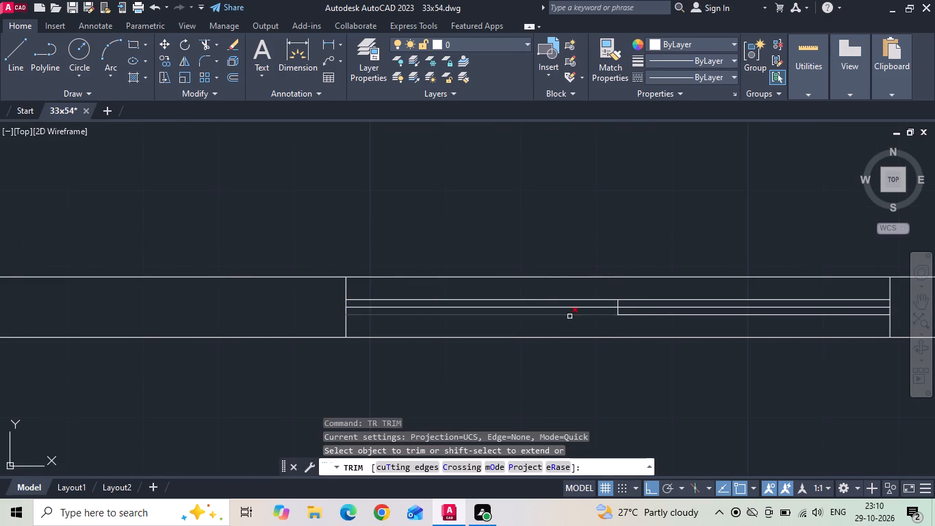
click(654, 300)
click(597, 316)
key(Escape)
Save the drawing.
scroll(571, 310, down, 4)
key(ctrl+s)
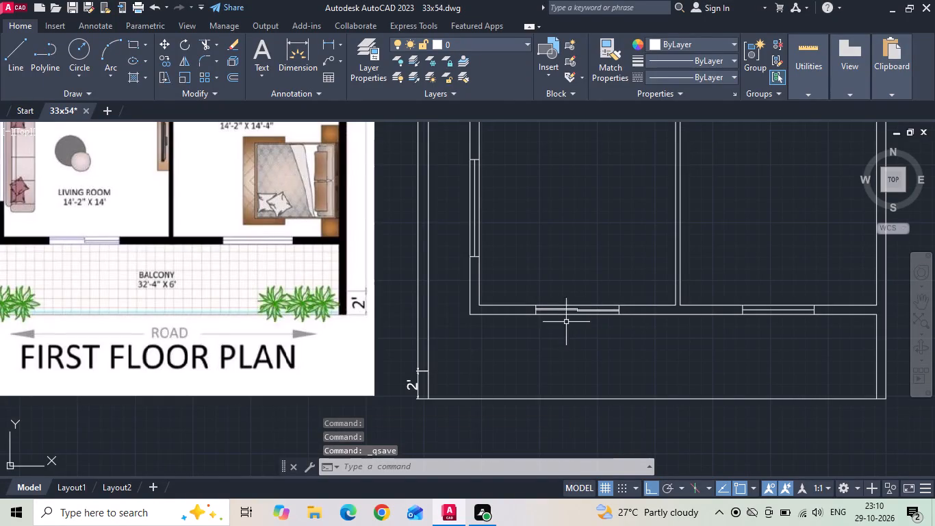
key(ctrl+s)
Measure the length of the study room's side window on the first floor reference image.
scroll(561, 327, down, 1)
middle_drag(548, 264, 555, 321)
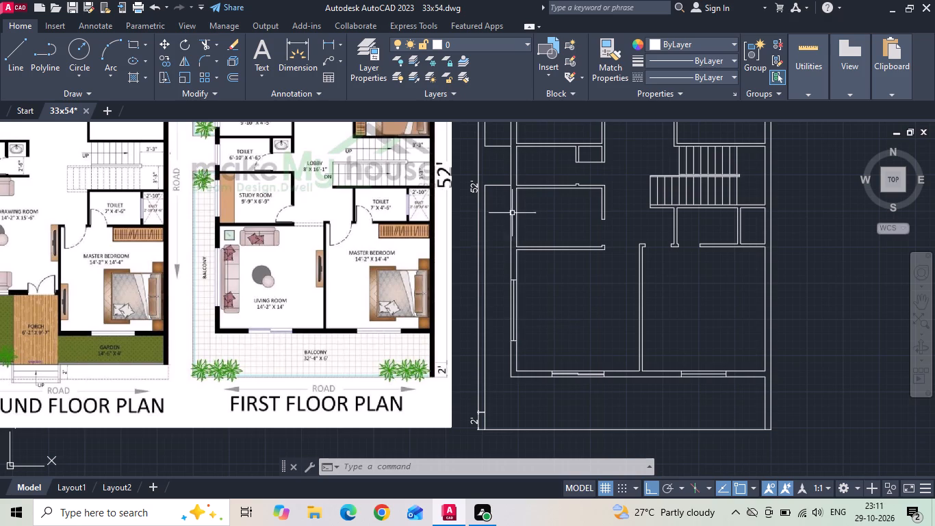
middle_drag(599, 283, 567, 303)
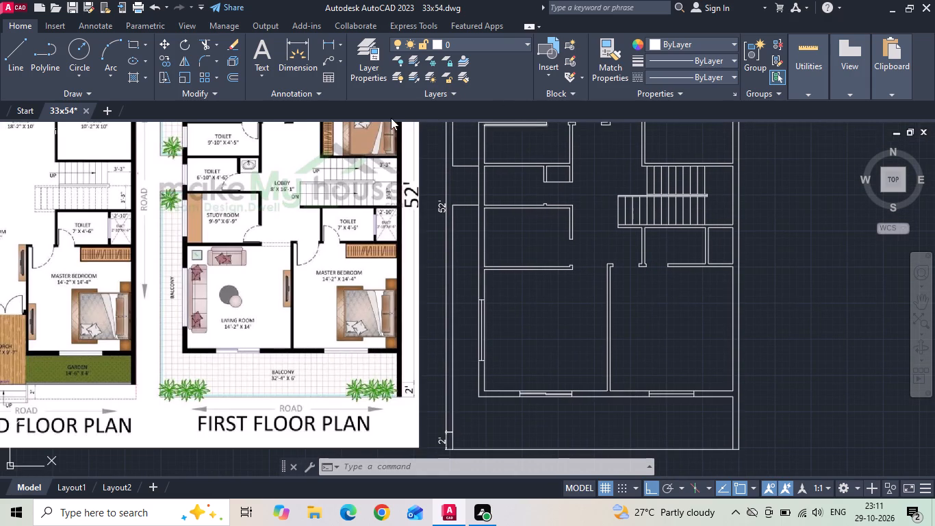
click(322, 40)
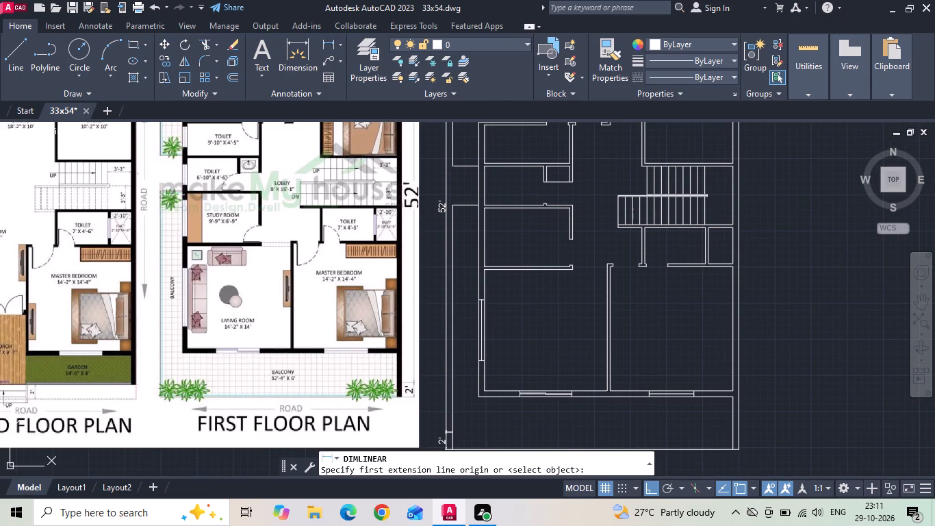
scroll(161, 200, up, 3)
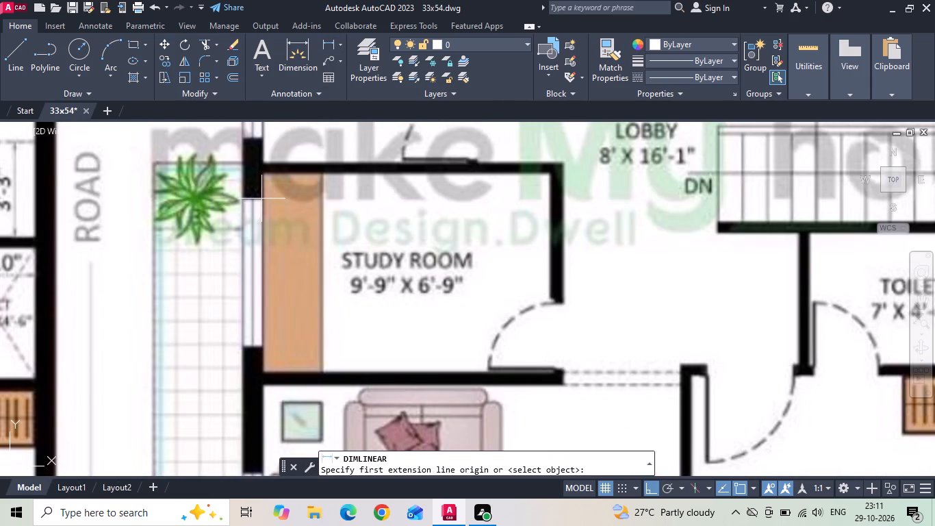
click(262, 199)
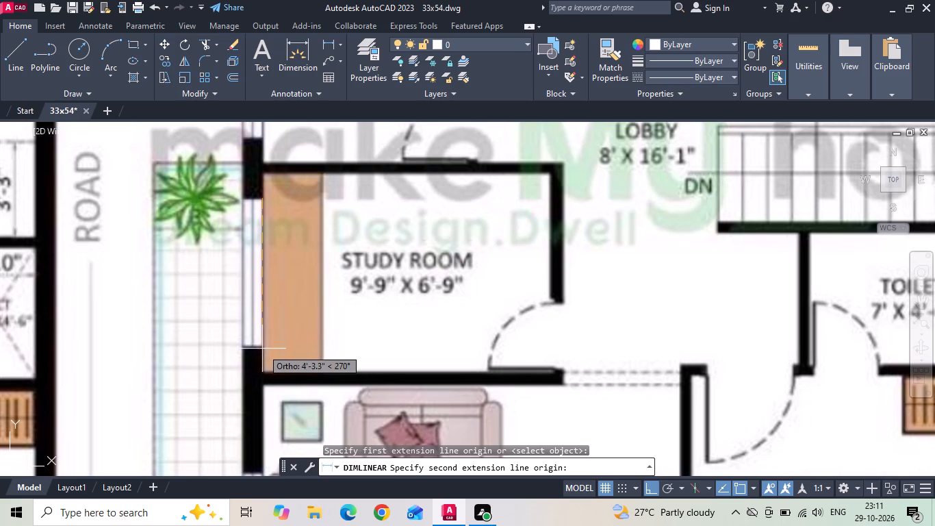
key(Escape)
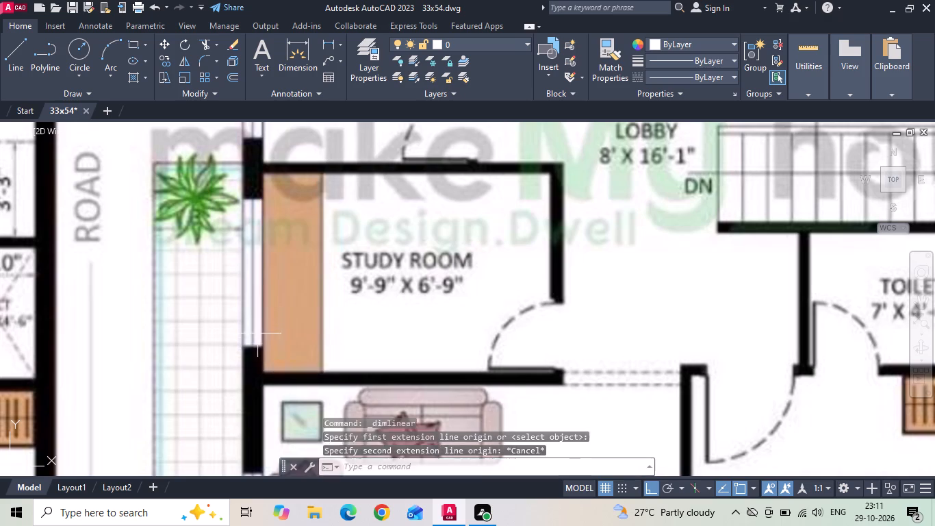
scroll(138, 240, down, 3)
Draw a line across the study room's side wall from the midpoint of its inner face to its outer face.
scroll(468, 278, up, 2)
text(l)
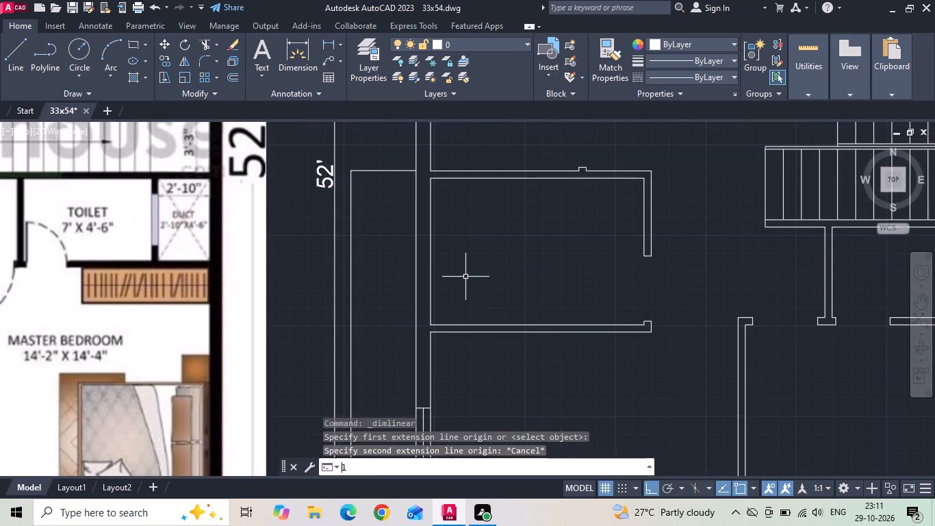
key(space)
click(436, 252)
scroll(385, 253, up, 1)
click(434, 253)
key(Escape)
Copy the study room wall's cross line 2'3" to each side as window jambs and erase the original middle line.
click(448, 250)
right_click(448, 250)
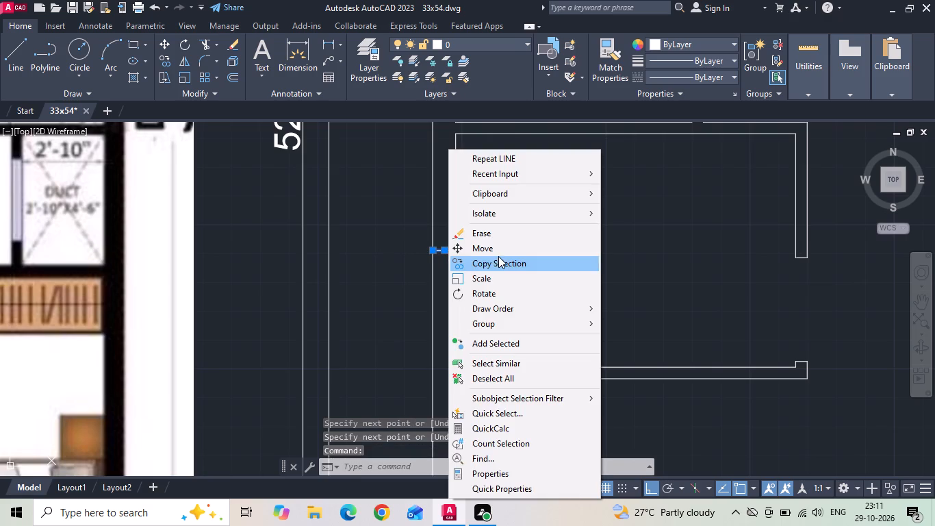
click(499, 262)
click(549, 295)
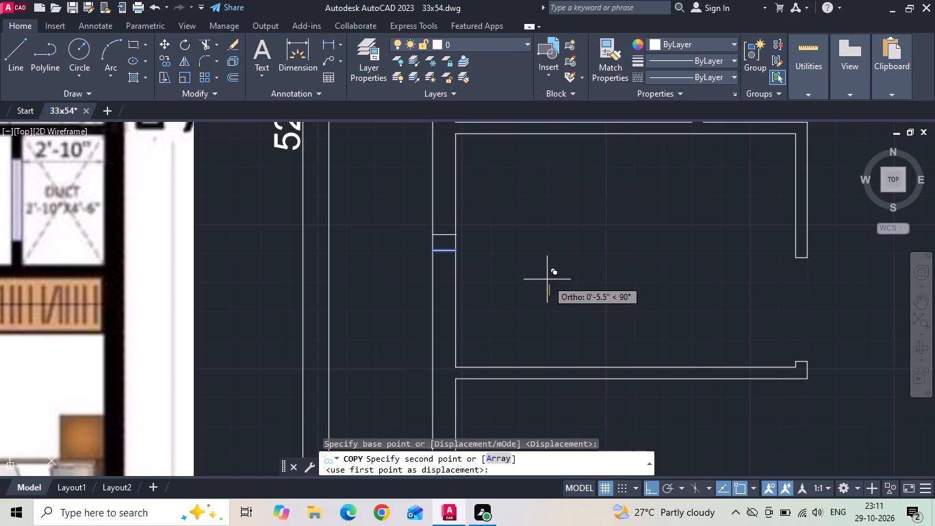
text(2'3)
key(Return)
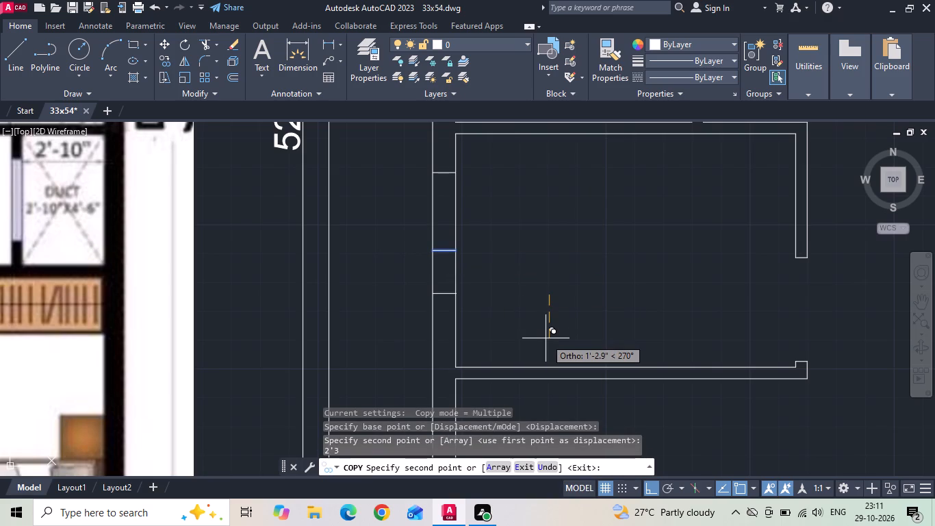
text(2'3)
key(Return)
key(Escape)
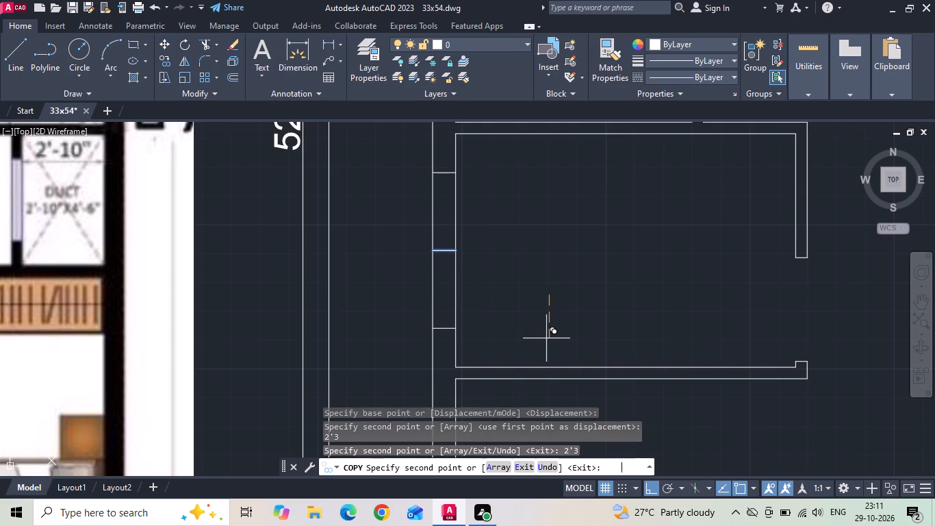
click(448, 249)
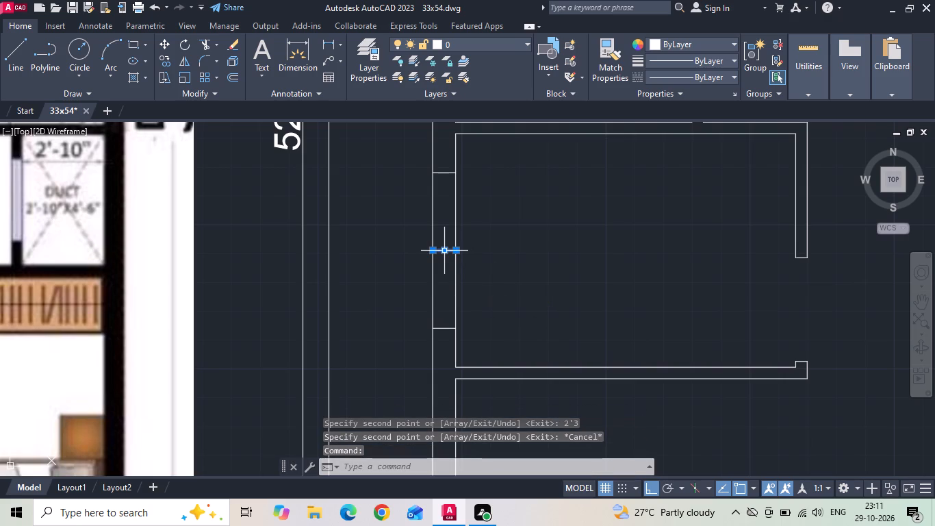
key(Delete)
Draw the study room window's centre line between the midpoints of its two jamb lines.
text(l)
key(space)
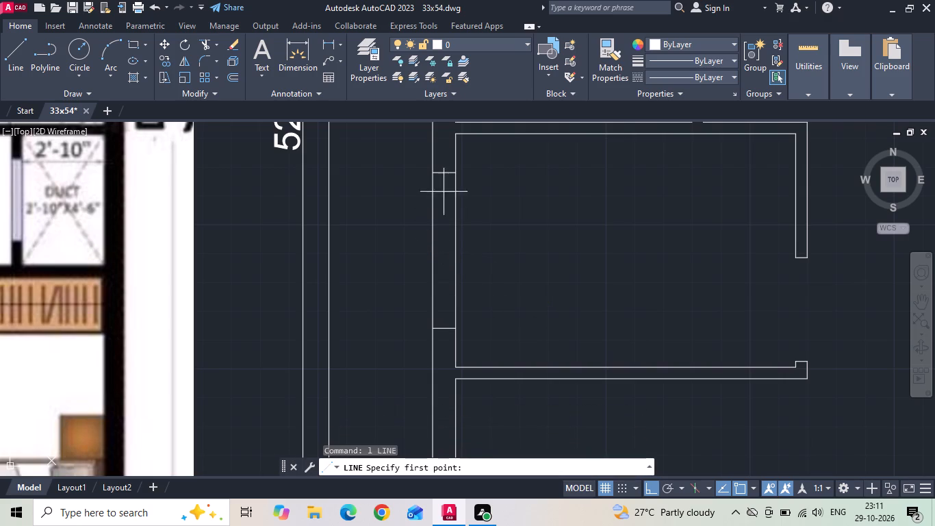
drag(444, 173, 445, 188)
click(448, 328)
key(Escape)
scroll(462, 299, down, 2)
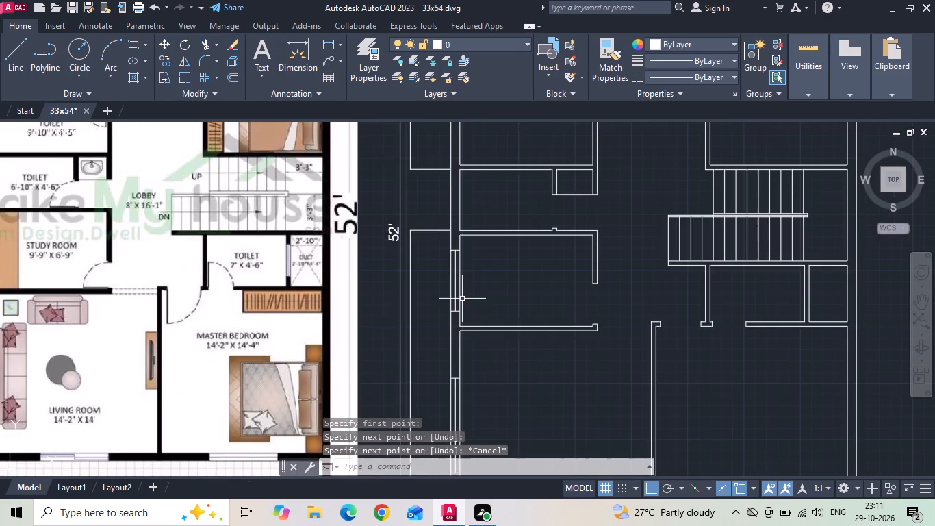
scroll(463, 298, down, 1)
key(Escape)
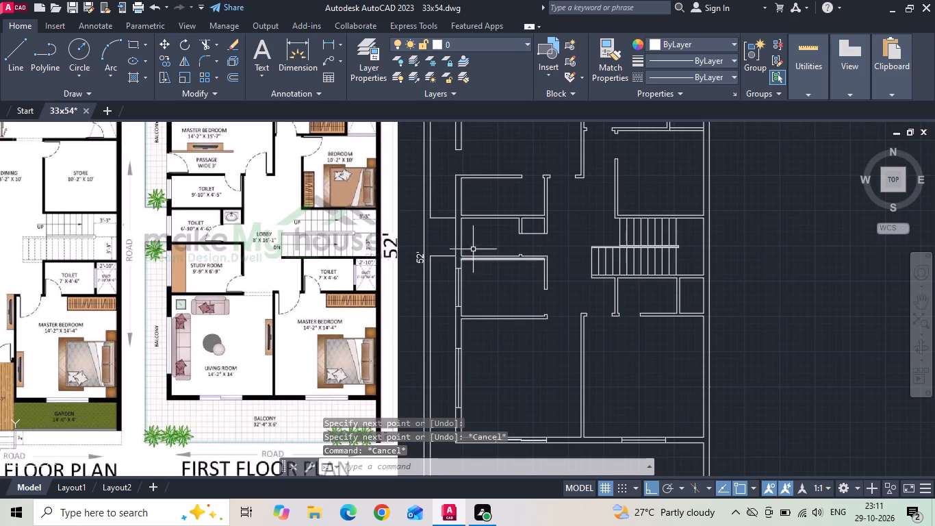
Measure the length of the 6'-10" x 4'-6" toilet's side window on the first floor reference image.
scroll(173, 214, up, 2)
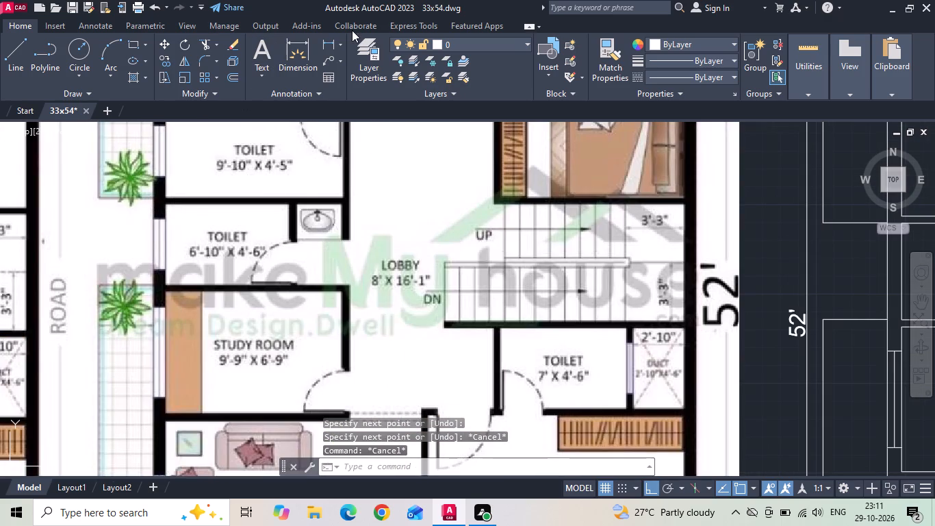
click(333, 42)
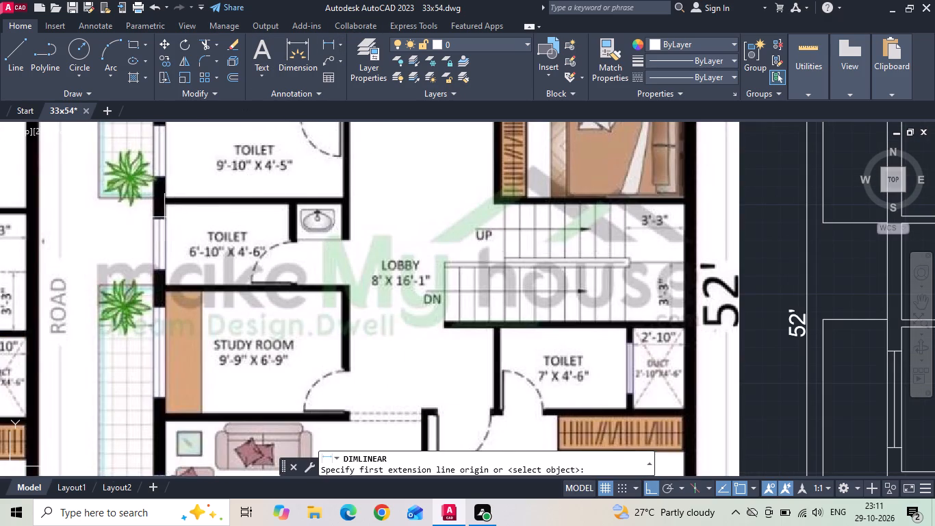
click(166, 217)
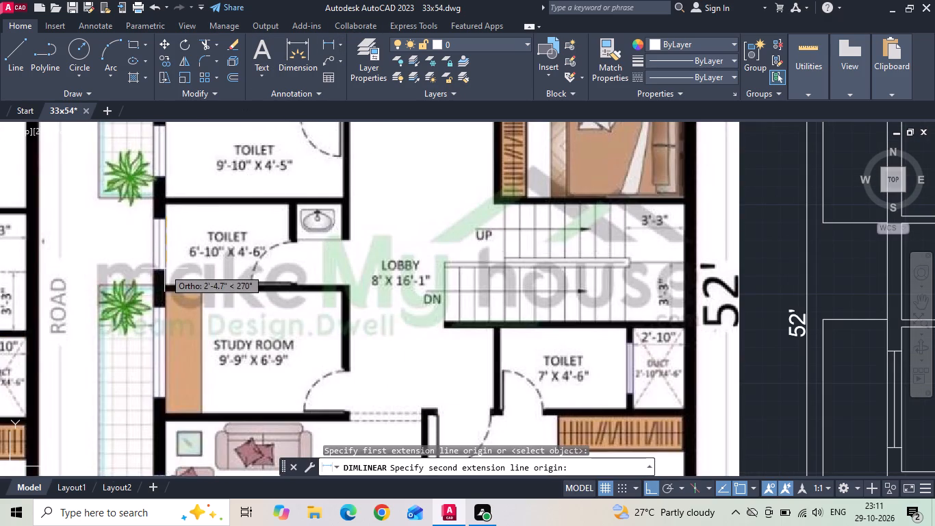
key(Escape)
Draw a line across the 6'-10" x 4'-6" toilet's side wall from its inner face midpoint to the outer face.
scroll(164, 268, down, 2)
scroll(475, 266, up, 3)
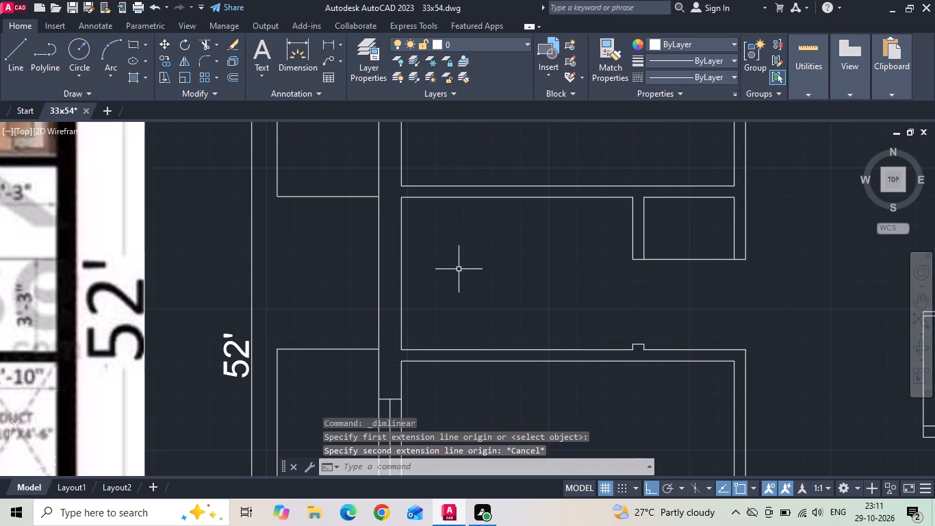
text(l)
key(space)
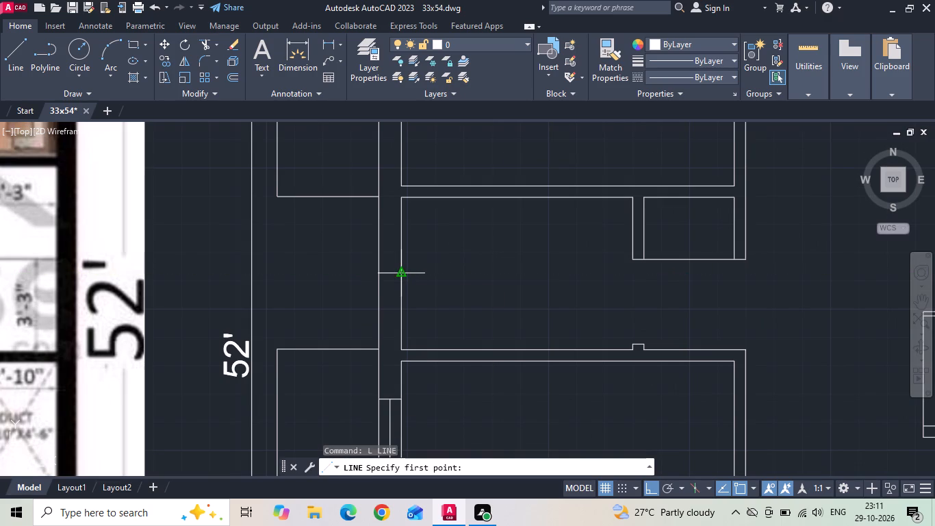
click(400, 275)
click(380, 278)
key(Escape)
Copy the toilet wall's cross line upward at 1' and 1'3", and erase the 1' copy.
click(392, 274)
right_click(392, 274)
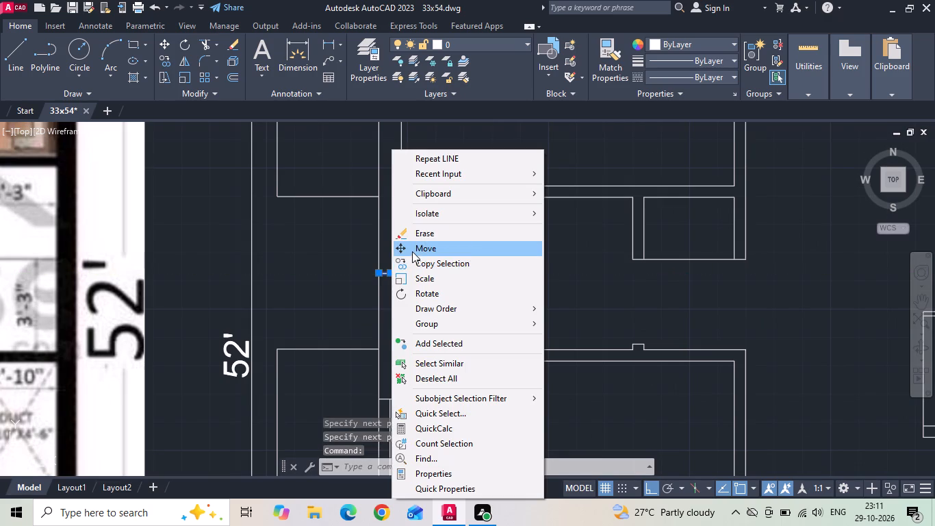
click(417, 259)
drag(443, 292, 445, 286)
text(1')
key(Return)
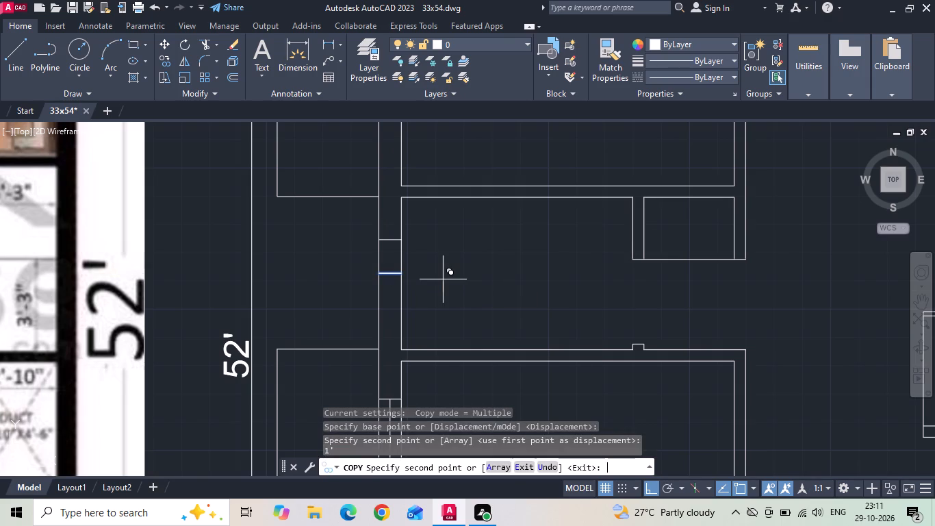
text(1'3)
key(Return)
key(Escape)
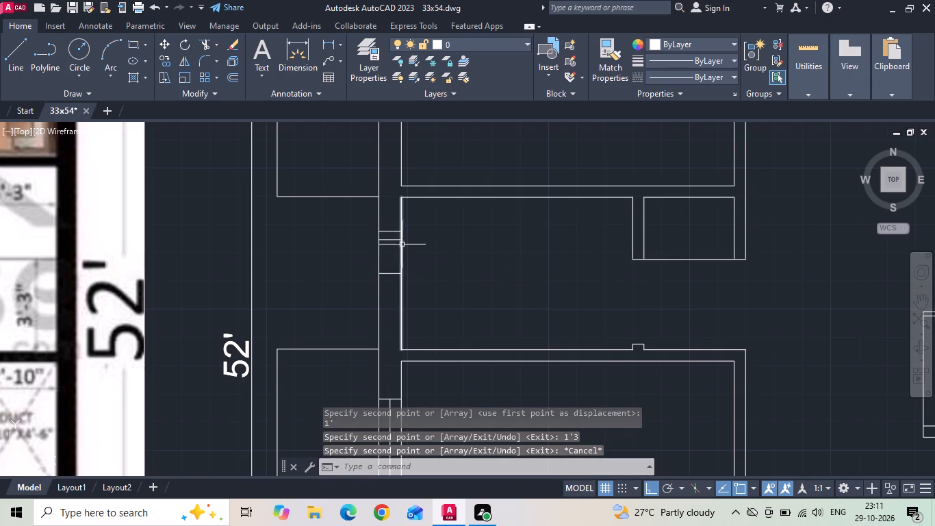
click(399, 240)
key(Delete)
Offset the toilet window's upper jamb line 2'6" downward and erase the middle cross line.
text(o 2'6)
key(space)
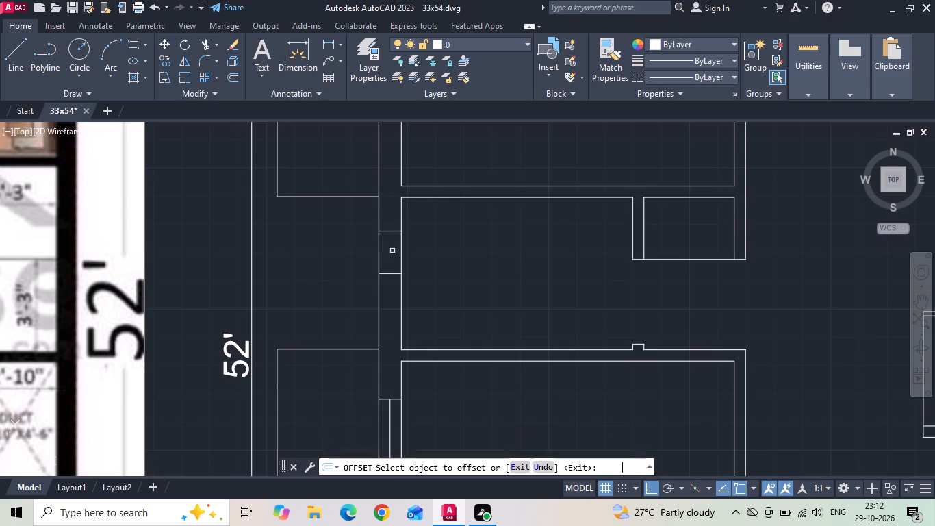
click(393, 233)
click(393, 270)
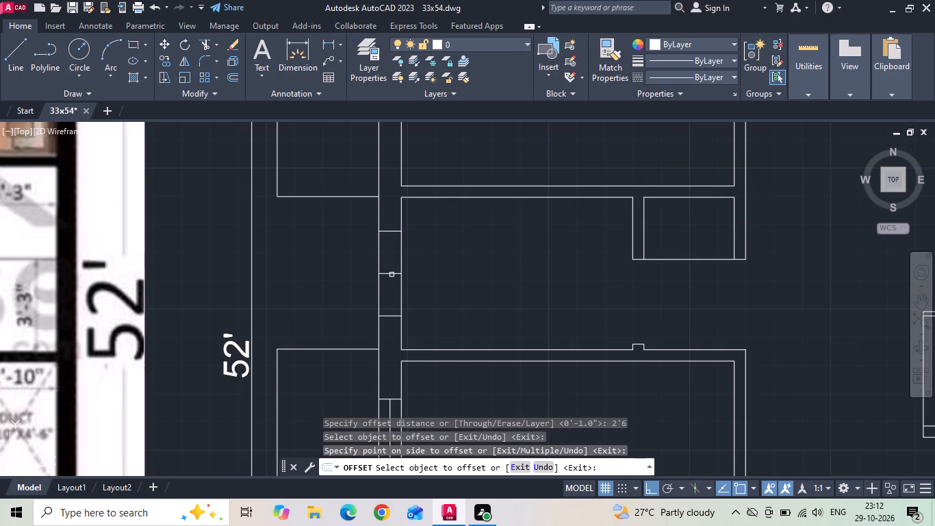
key(Escape)
click(391, 271)
click(390, 279)
key(Delete)
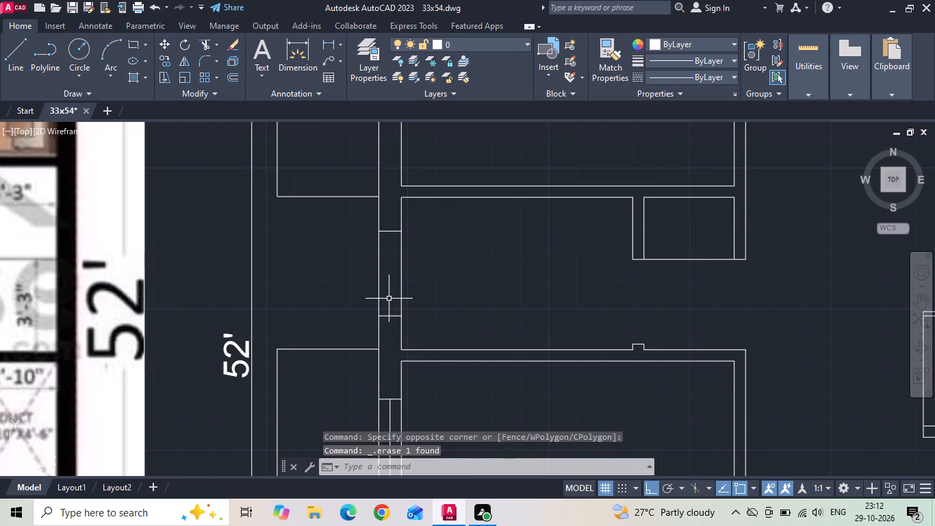
Draw the toilet window's centre line between the midpoints of its two jamb lines.
text(l)
key(space)
drag(389, 233, 391, 242)
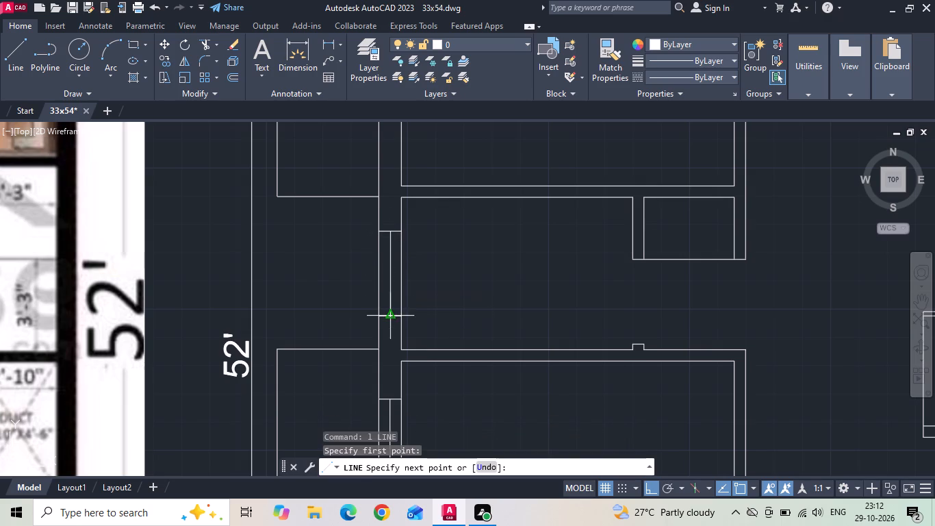
click(389, 317)
scroll(452, 290, down, 3)
key(Escape)
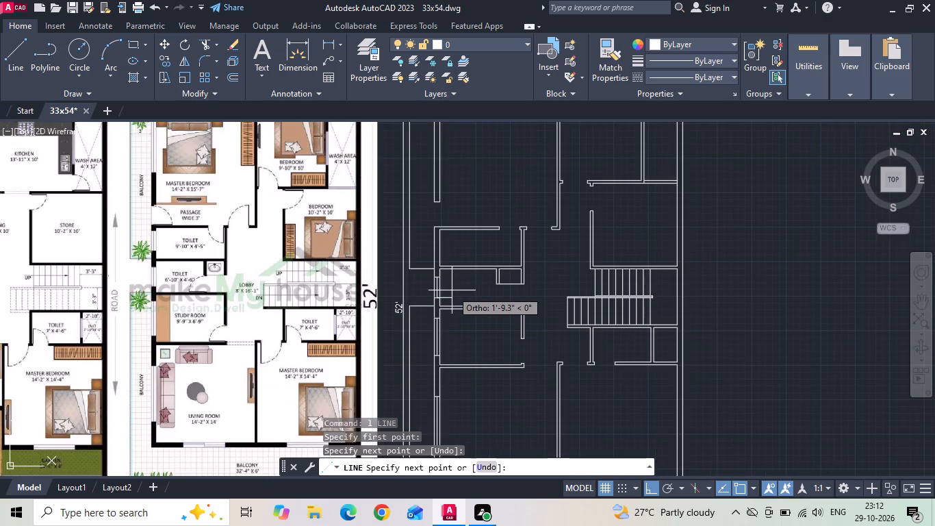
Copy the finished toilet window to the midpoint of the side wall of the 9'-10" x 4'-5" toilet above.
scroll(452, 290, up, 2)
click(395, 314)
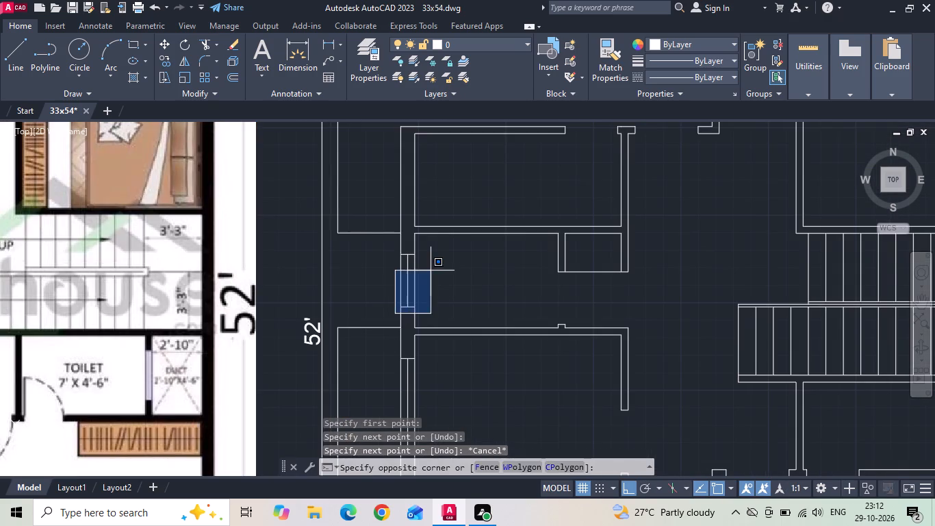
click(437, 244)
right_click(437, 243)
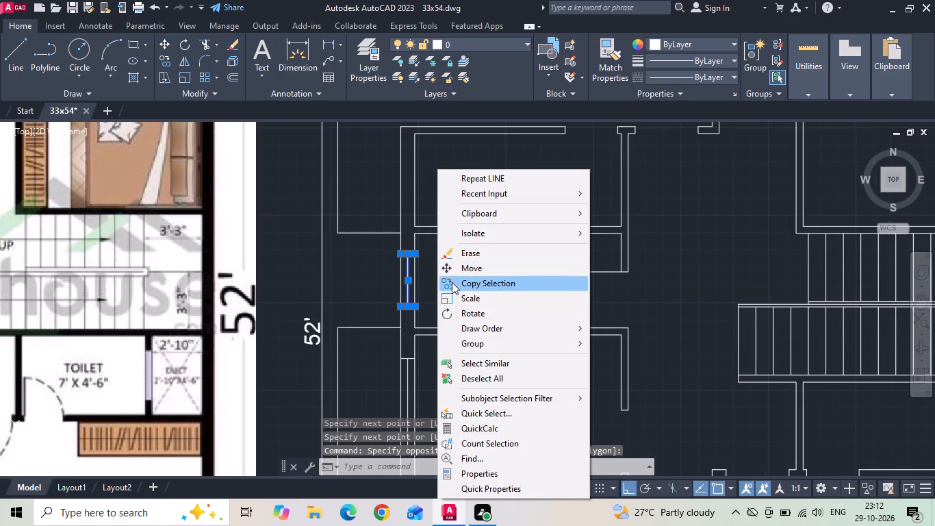
click(452, 282)
click(418, 286)
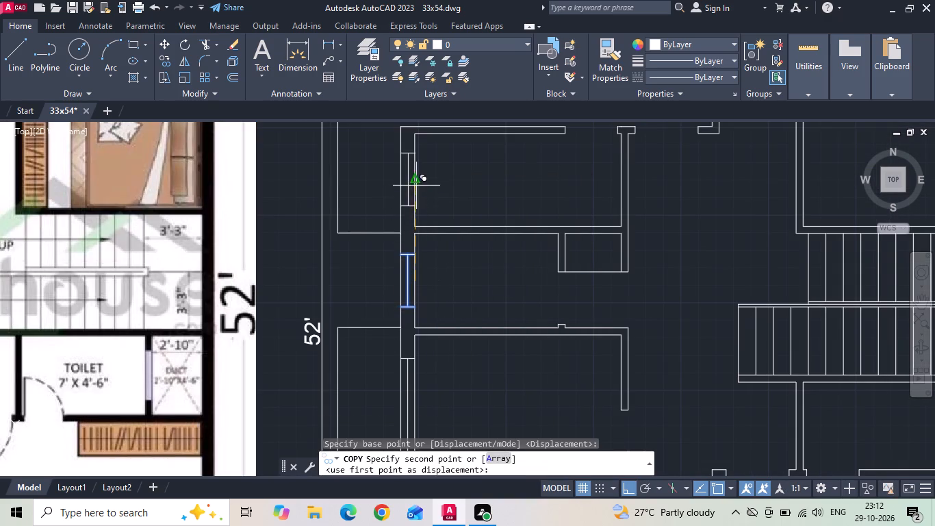
click(416, 180)
key(Escape)
Draw a line across the midpoint of the wall between the 7' x 4'-6" toilet and the duct.
scroll(464, 241, down, 3)
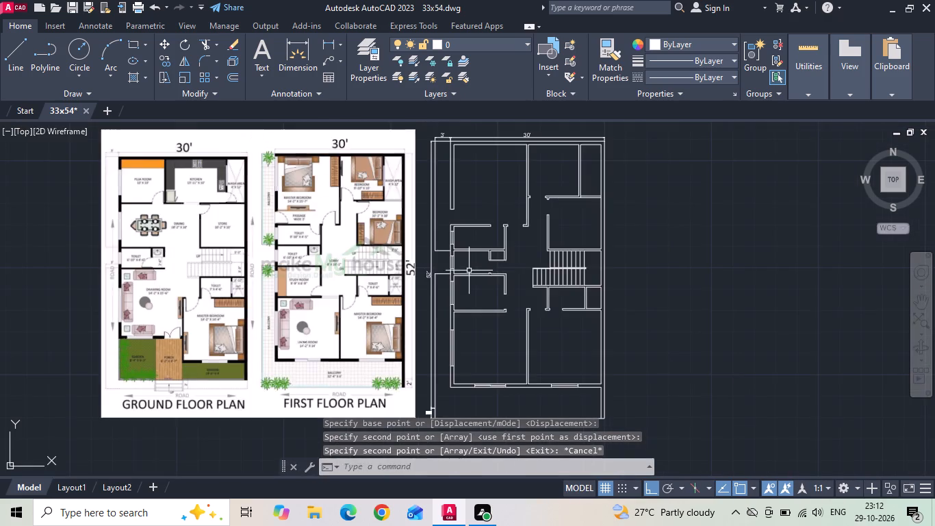
scroll(355, 258, up, 1)
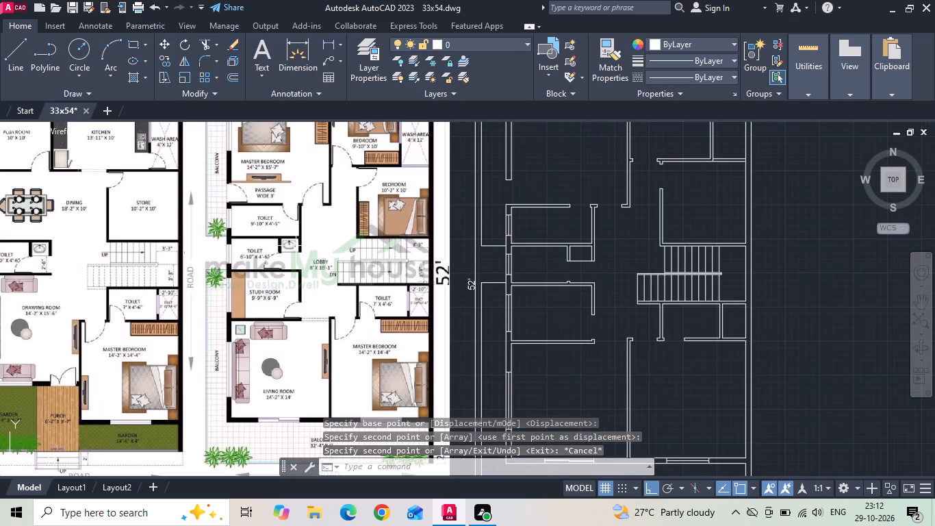
middle_drag(519, 290, 485, 282)
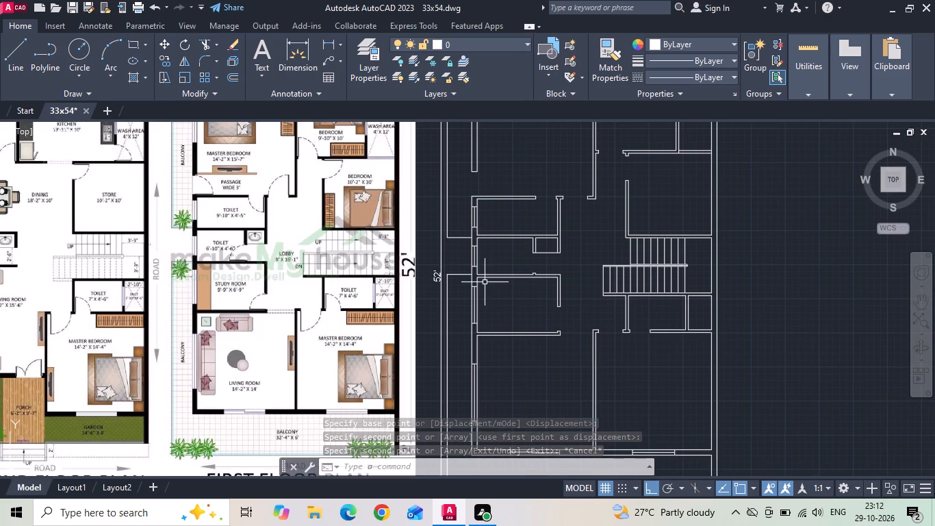
scroll(689, 308, up, 3)
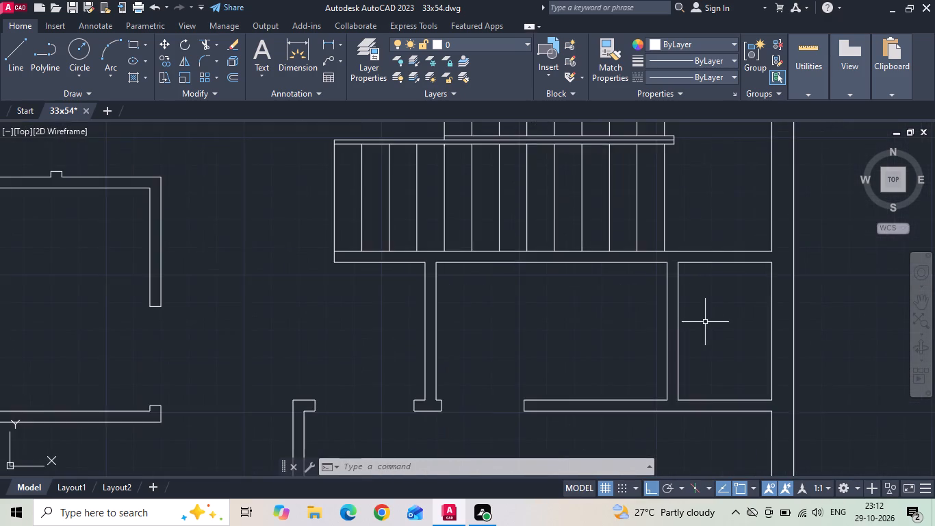
middle_drag(681, 325, 614, 321)
key(l)
key(space)
click(604, 329)
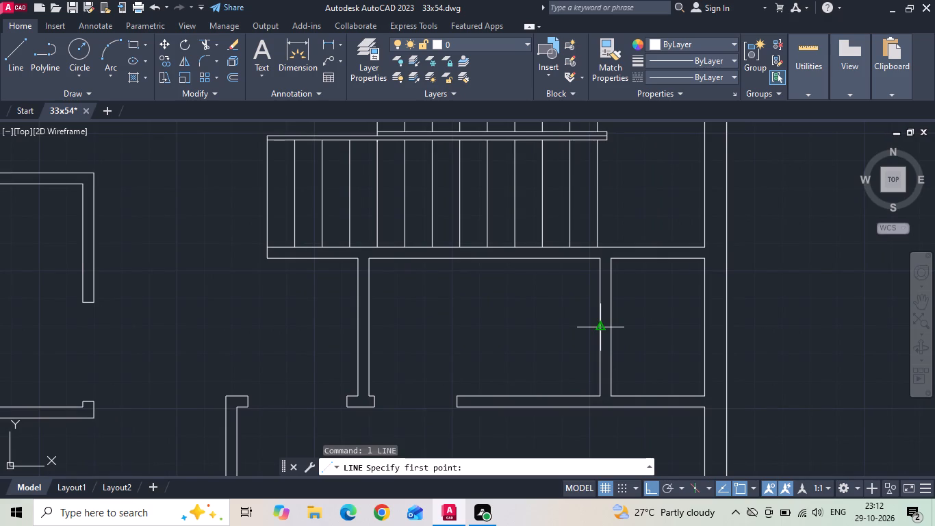
click(613, 327)
key(Escape)
Offset the duct wall's cross line 1'3" to each side as window jambs and erase the original middle line.
text(o)
key(space)
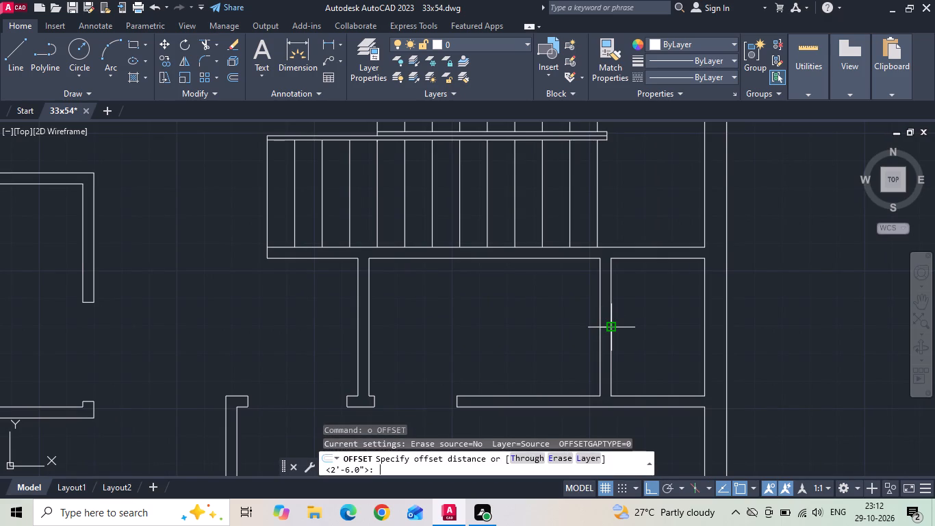
text(1'3)
key(Return)
scroll(611, 329, up, 1)
click(606, 325)
click(600, 258)
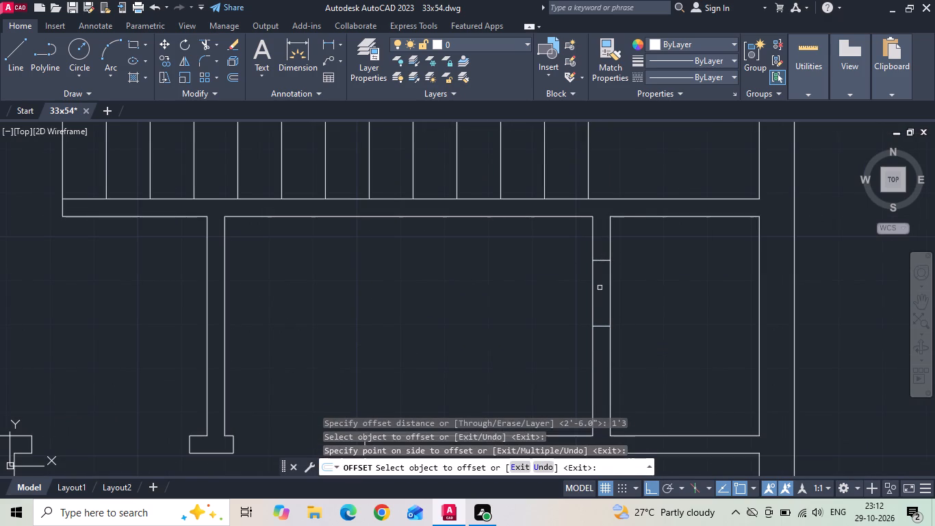
drag(602, 325, 601, 341)
click(598, 362)
key(Escape)
click(602, 326)
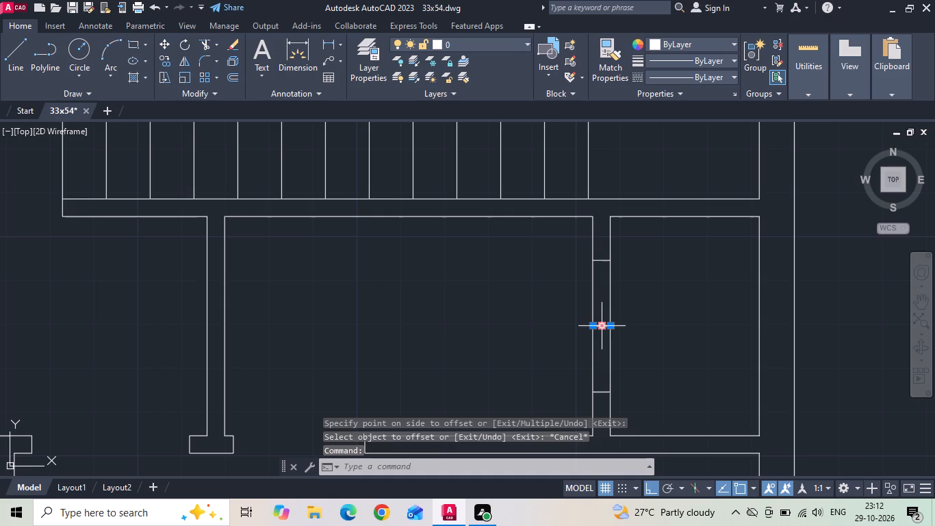
key(Delete)
Draw the duct window's centre line between the midpoints of its two jamb lines.
text(l)
key(space)
click(599, 264)
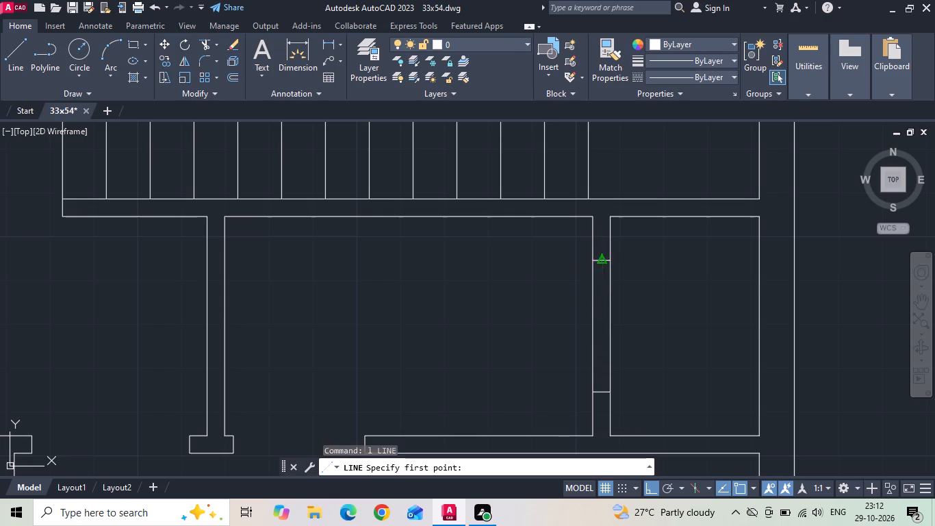
click(604, 391)
key(Escape)
scroll(603, 383, down, 3)
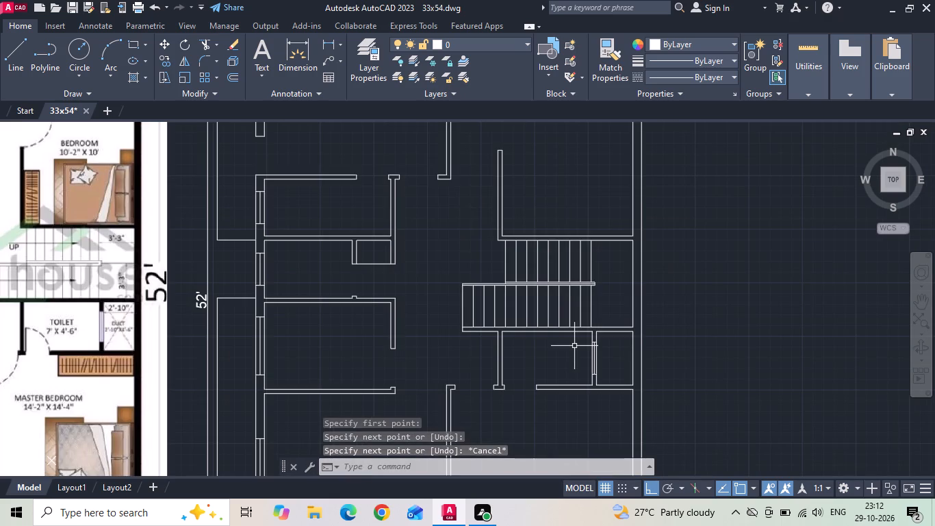
key(Escape)
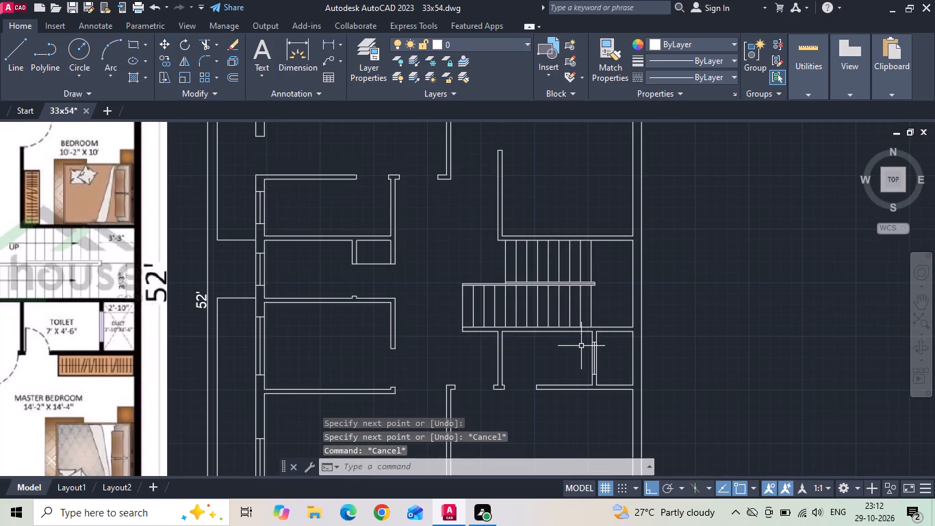
Draw two crossing diagonal lines between the opposite corners of the duct beside the 7' x 4'-6" toilet.
middle_drag(619, 362, 615, 334)
text(l)
key(space)
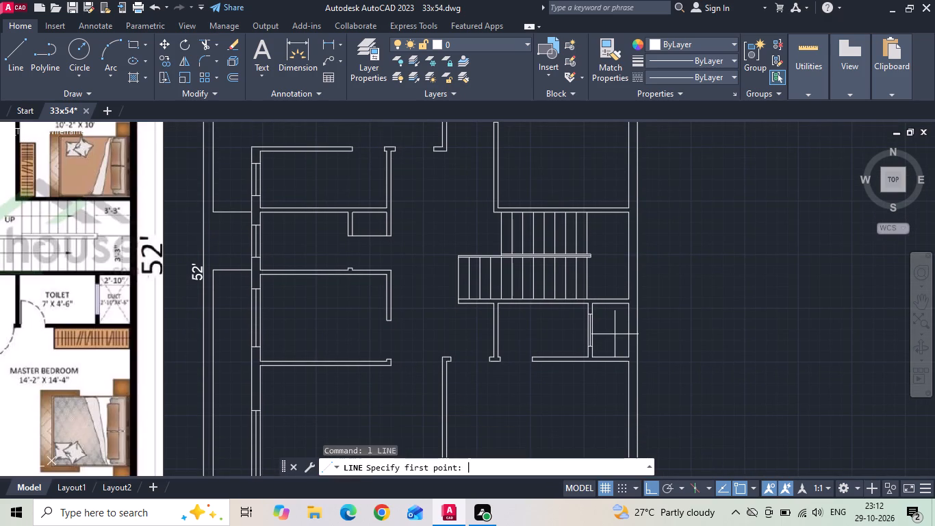
scroll(591, 312, up, 2)
click(589, 292)
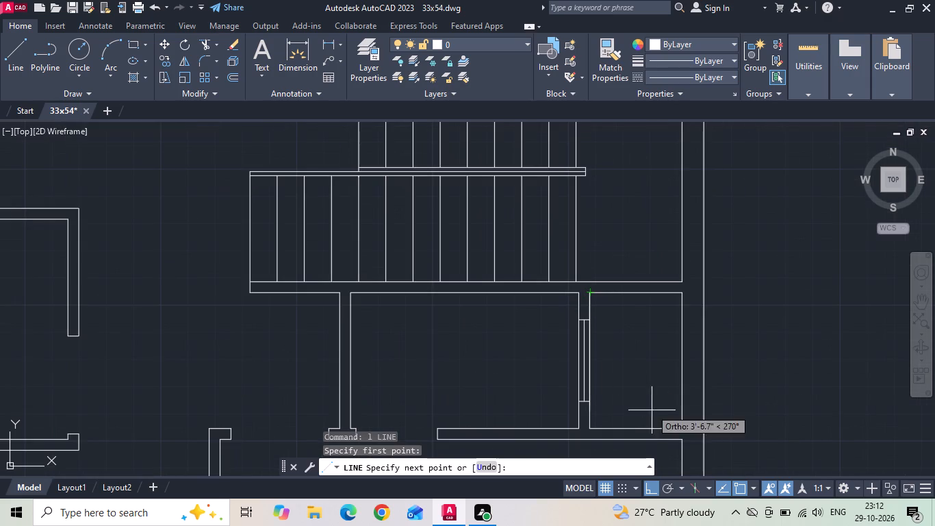
click(682, 429)
key(space)
key(space)
drag(590, 428, 600, 412)
click(678, 295)
key(Escape)
scroll(656, 362, down, 1)
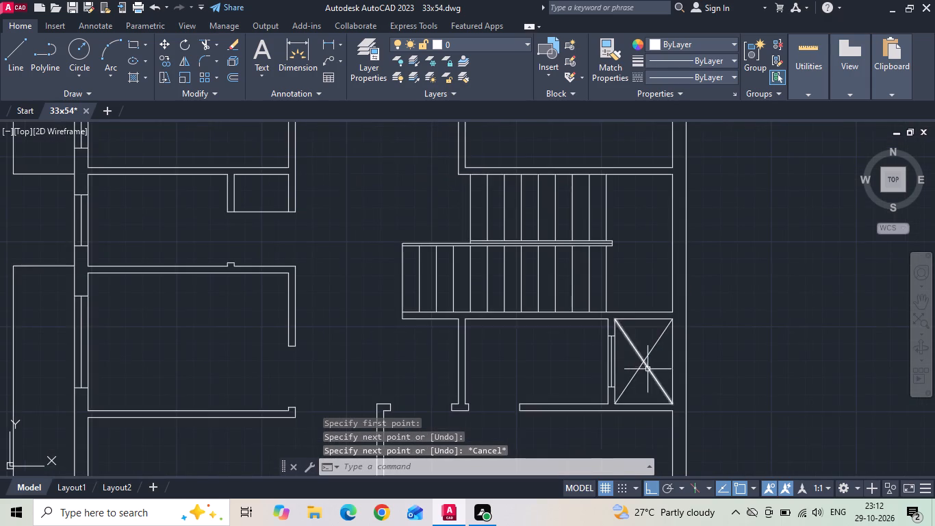
scroll(639, 361, down, 1)
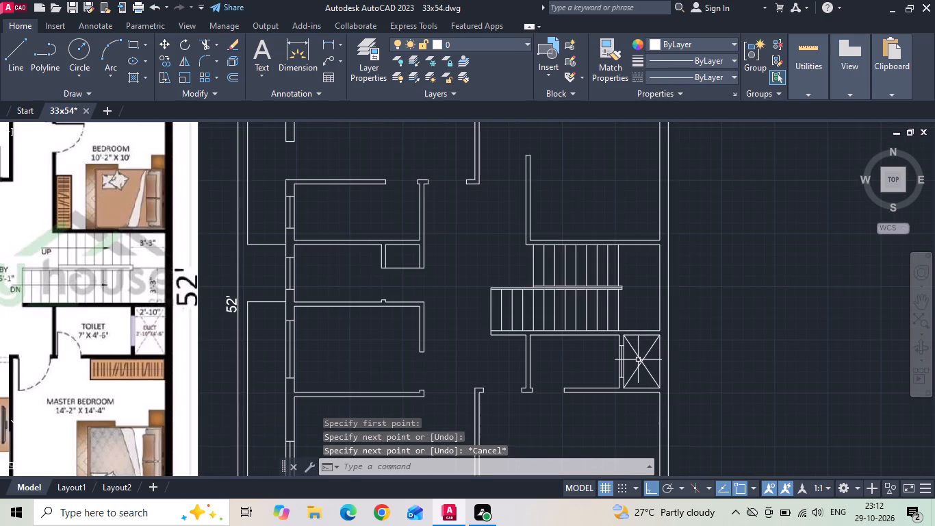
key(Escape)
Draw a centre line along the wash area's lower wall, between the bedroom partition and the outer wall.
scroll(631, 357, down, 1)
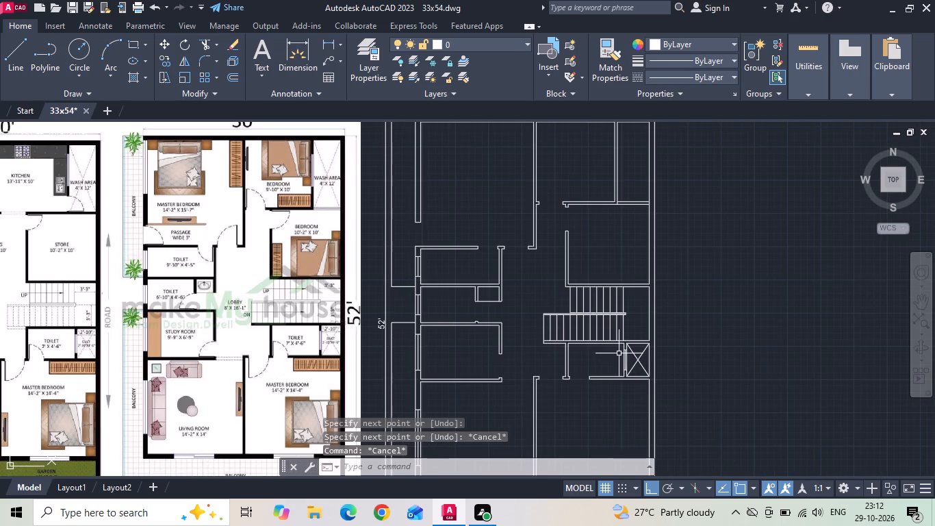
scroll(640, 188, up, 3)
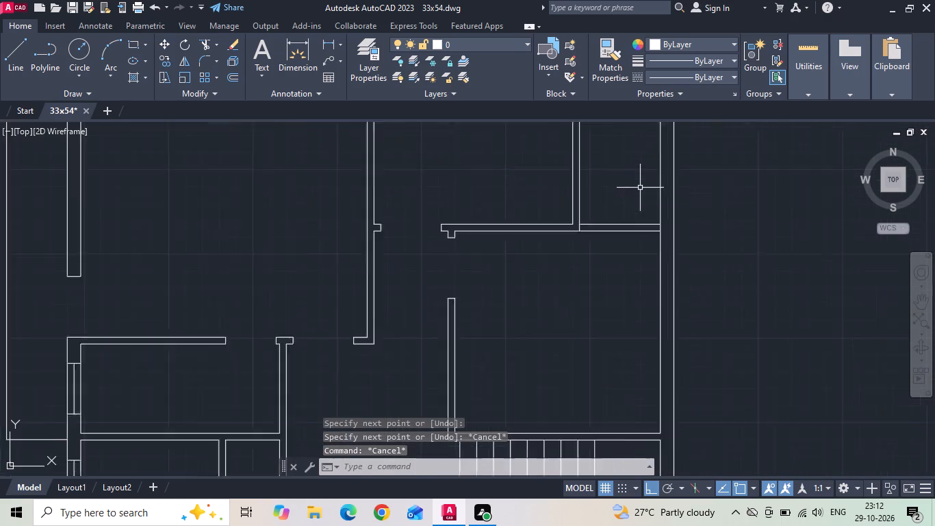
middle_drag(631, 211, 587, 245)
scroll(597, 267, up, 1)
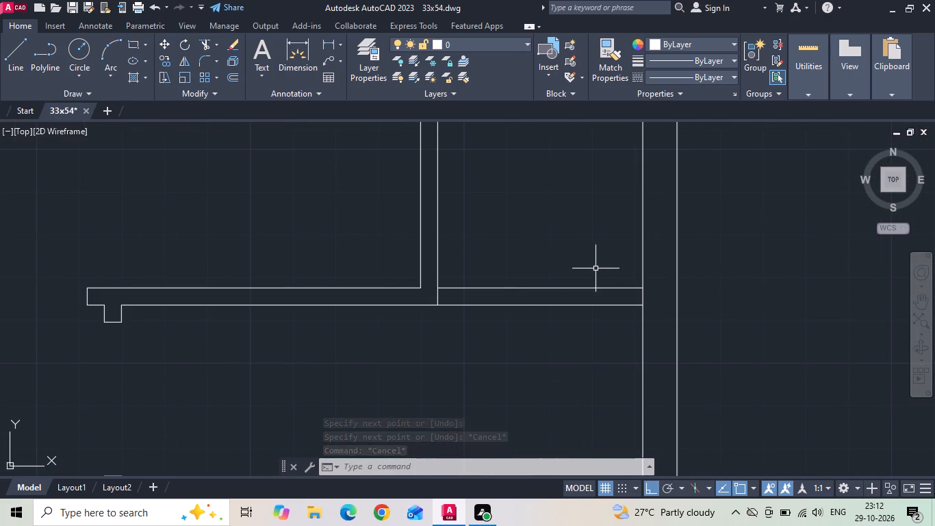
text(l)
key(space)
click(640, 297)
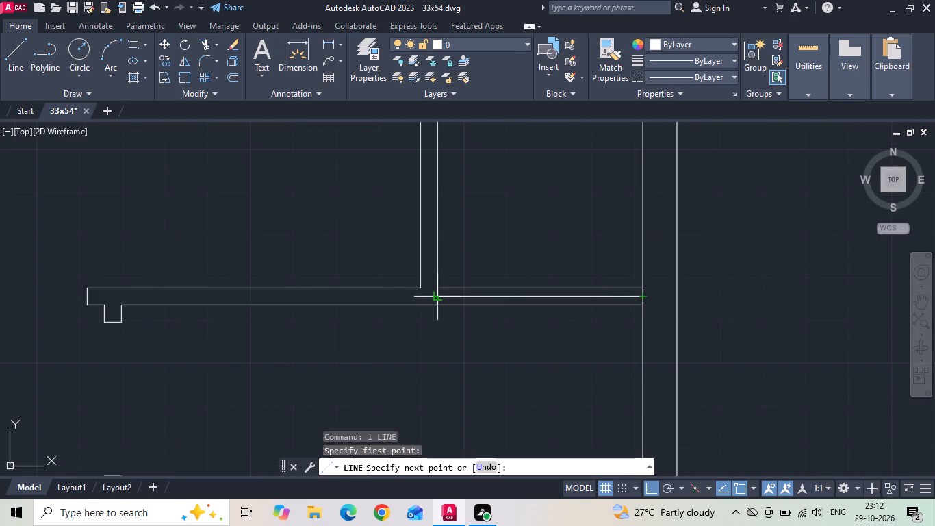
click(437, 299)
key(Escape)
Measure the length of the window between the 9'-10" x 10' bedroom and the wash area in the reference image.
scroll(628, 312, down, 4)
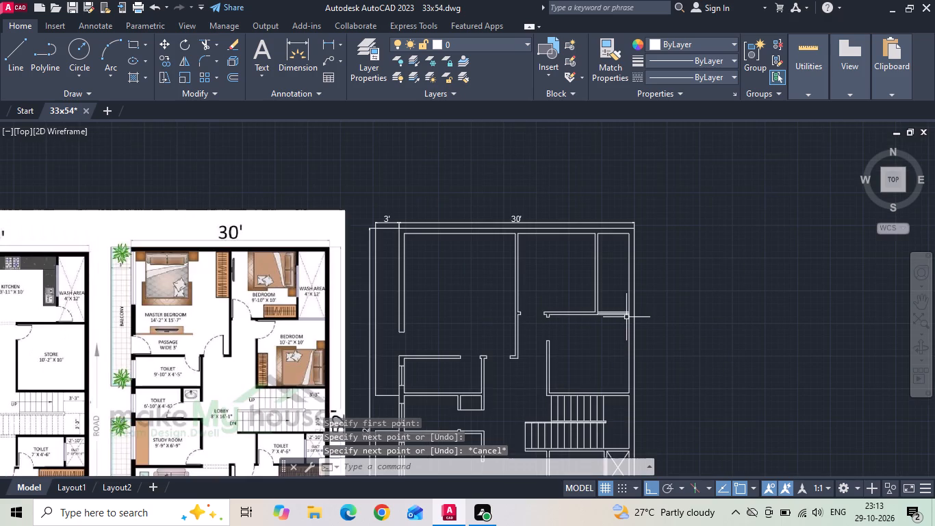
scroll(626, 317, up, 1)
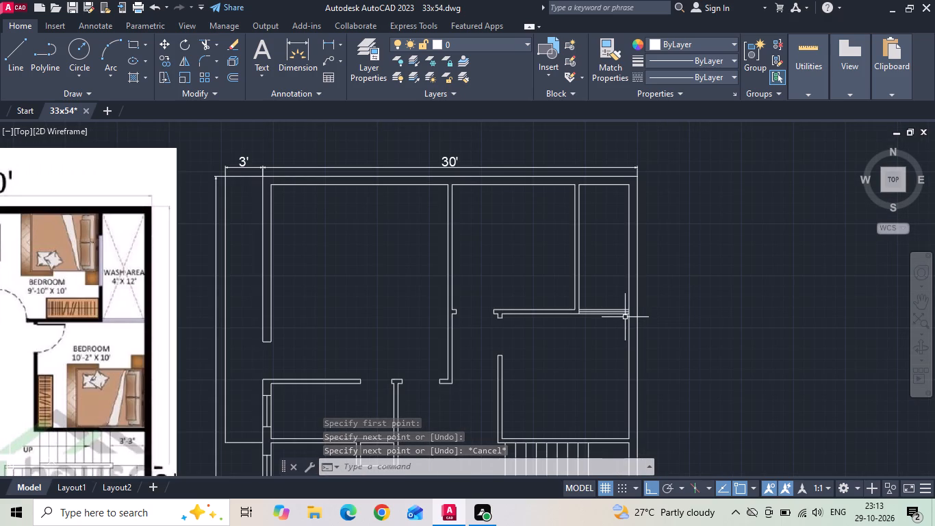
click(326, 42)
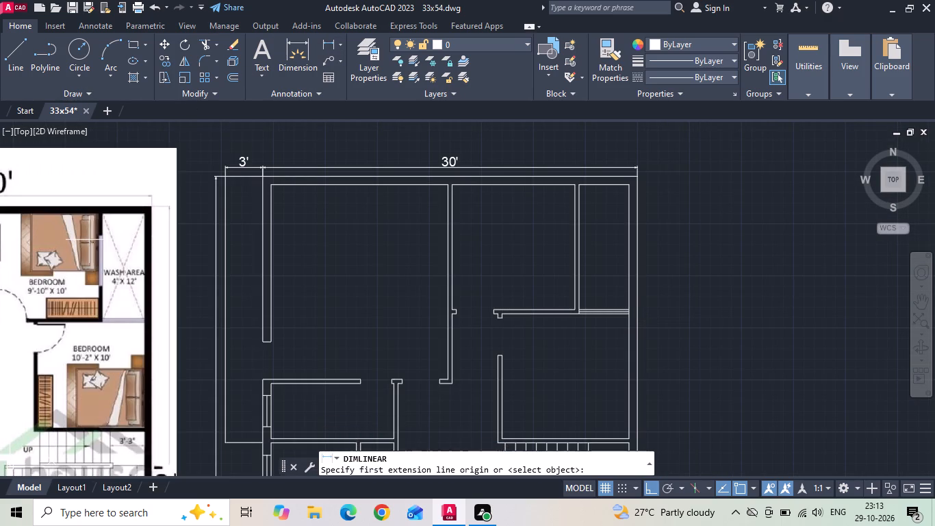
scroll(83, 244, up, 2)
click(128, 224)
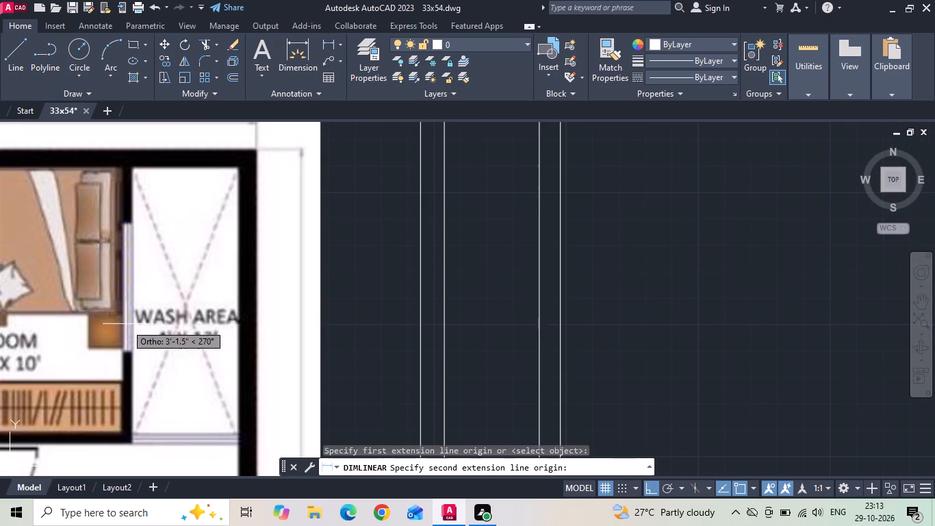
key(Escape)
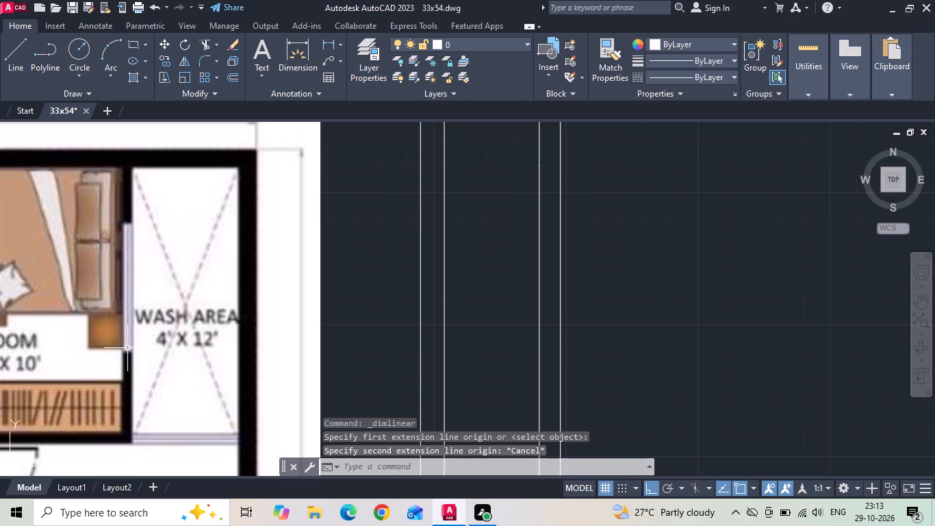
Draw a line across the midpoint of the wall between the 9'-10" x 10' bedroom and the wash area.
text(l)
key(space)
scroll(60, 258, down, 1)
middle_drag(374, 250, 0, 250)
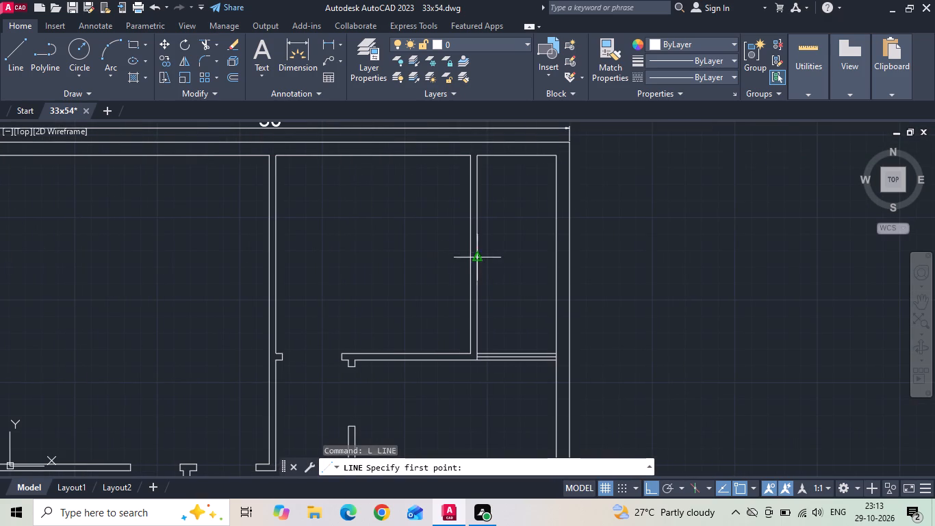
click(470, 251)
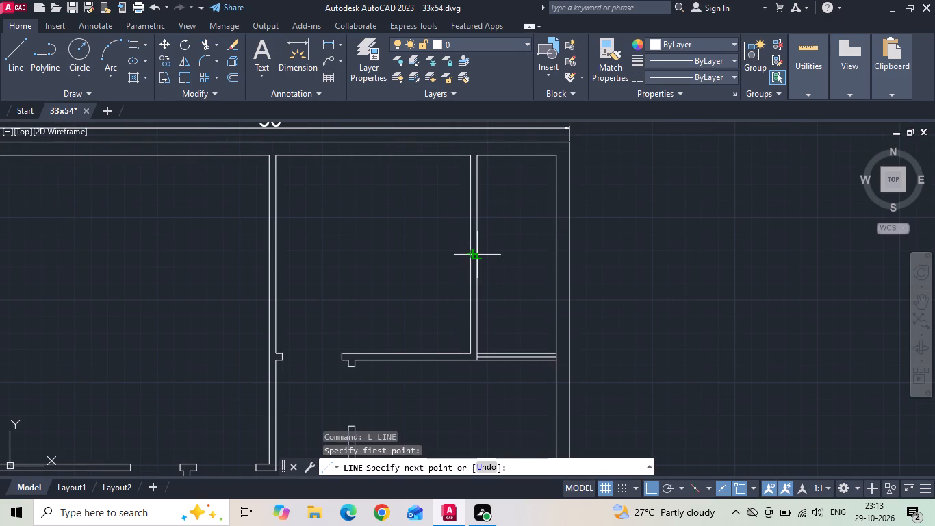
click(481, 253)
key(Escape)
Offset the wash area wall's cross line 2' to each side as window jambs and erase the original middle line.
text(o)
key(space)
text(2')
key(Return)
scroll(464, 258, up, 1)
click(475, 251)
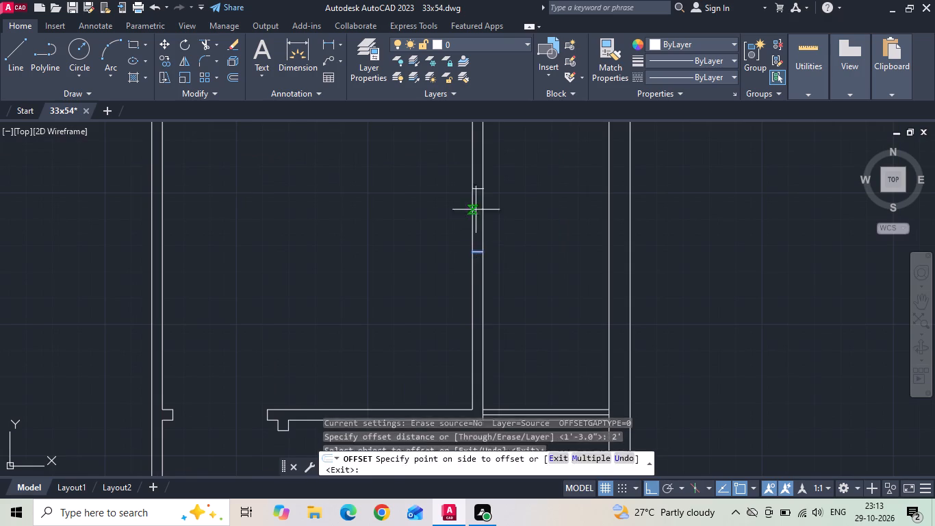
click(476, 186)
drag(478, 250, 478, 266)
click(474, 288)
key(Escape)
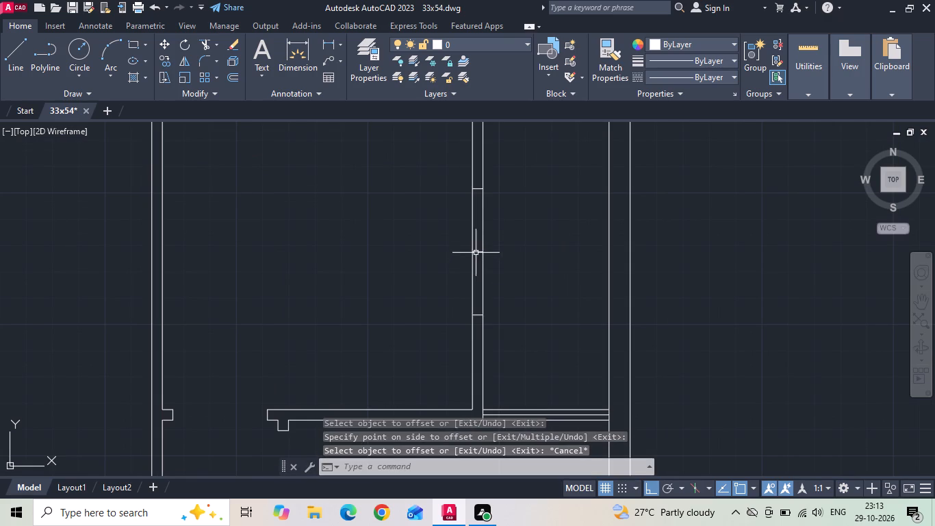
click(478, 252)
key(Delete)
Draw the wash area window's centre line between the midpoints of its two jamb lines.
key(l)
key(space)
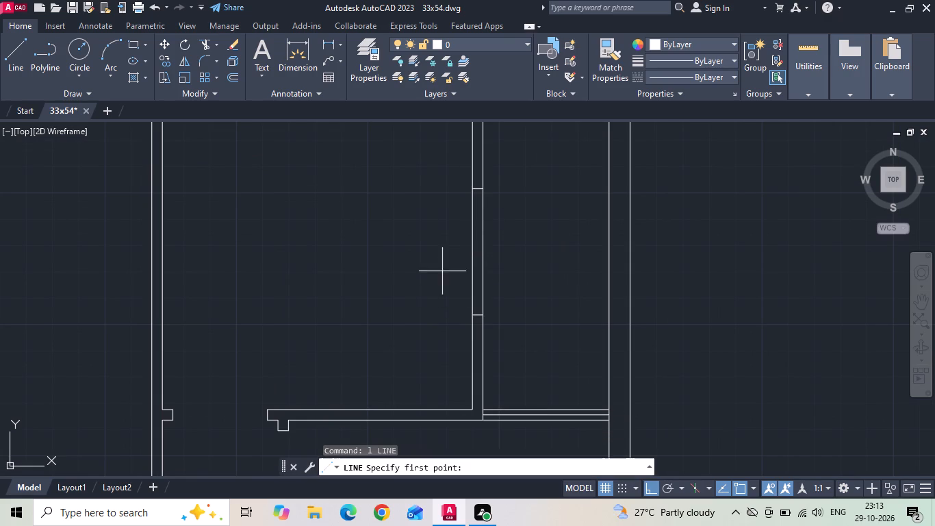
scroll(469, 198, up, 2)
click(488, 179)
scroll(488, 180, down, 2)
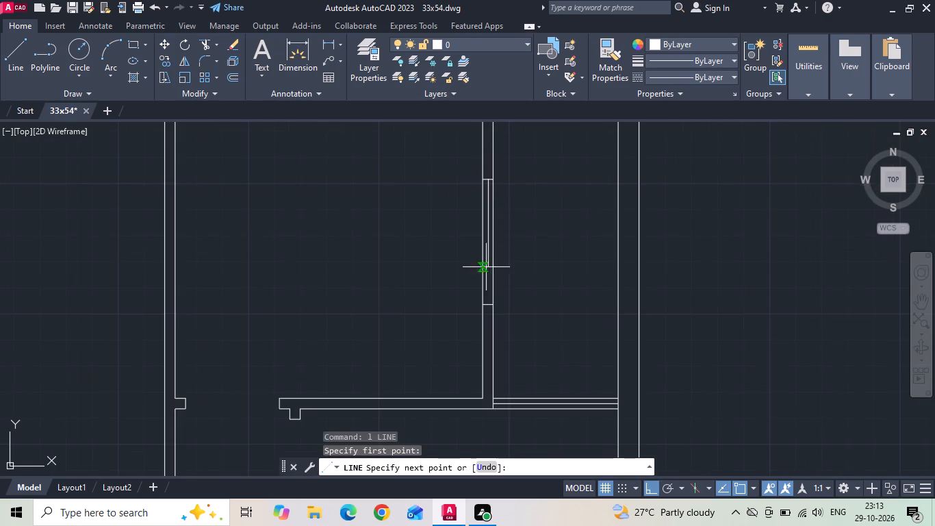
click(485, 302)
key(Escape)
Measure the distance from the top wall to the wash area window in the reference image and in the drawn plan.
scroll(480, 307, down, 2)
middle_drag(430, 314, 471, 309)
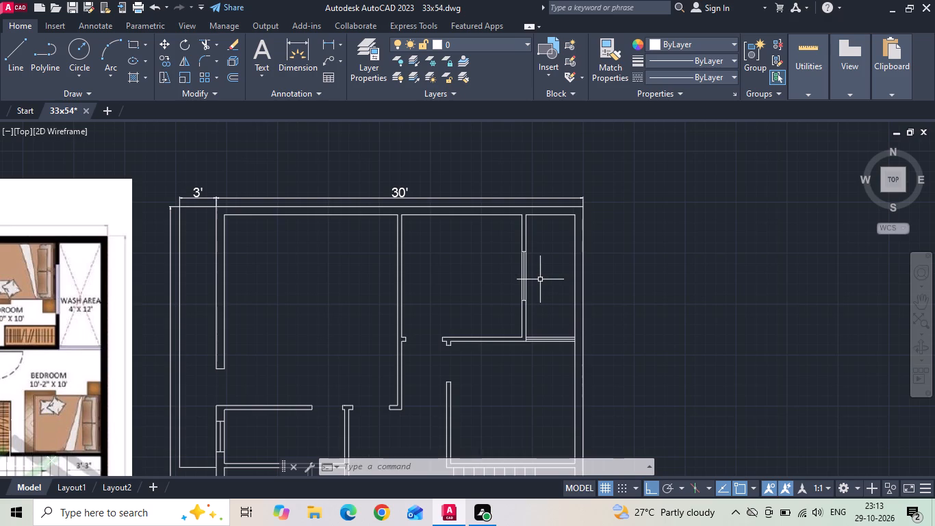
click(321, 38)
scroll(33, 263, up, 3)
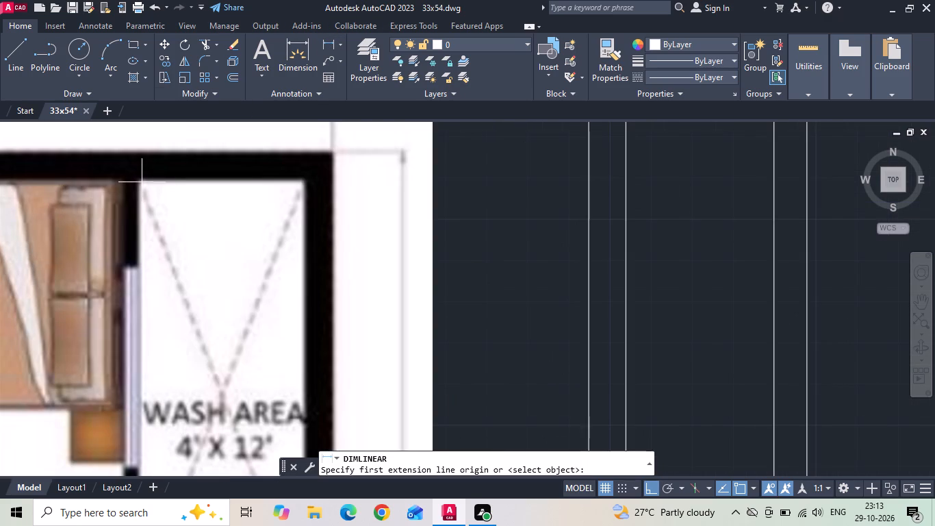
click(142, 181)
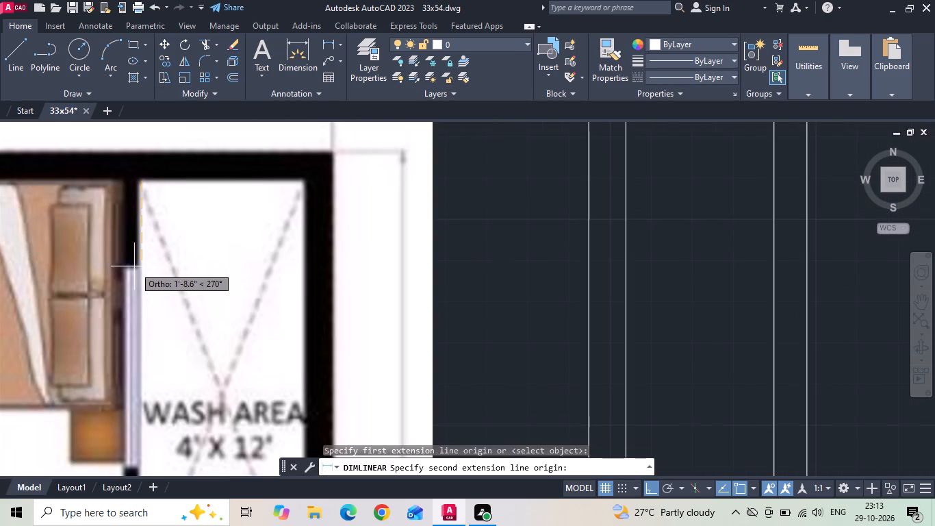
key(Escape)
scroll(104, 244, down, 4)
scroll(283, 228, up, 2)
scroll(495, 211, up, 1)
key(space)
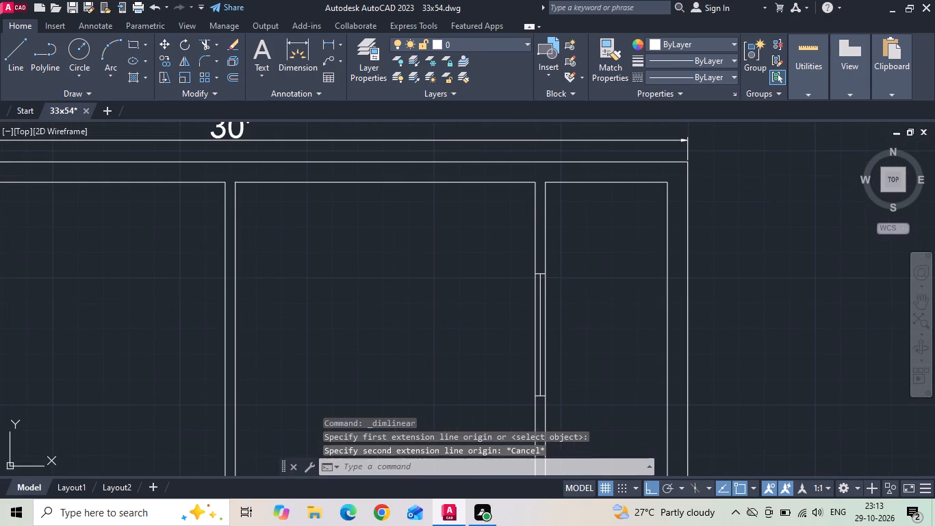
drag(533, 186, 537, 197)
click(533, 276)
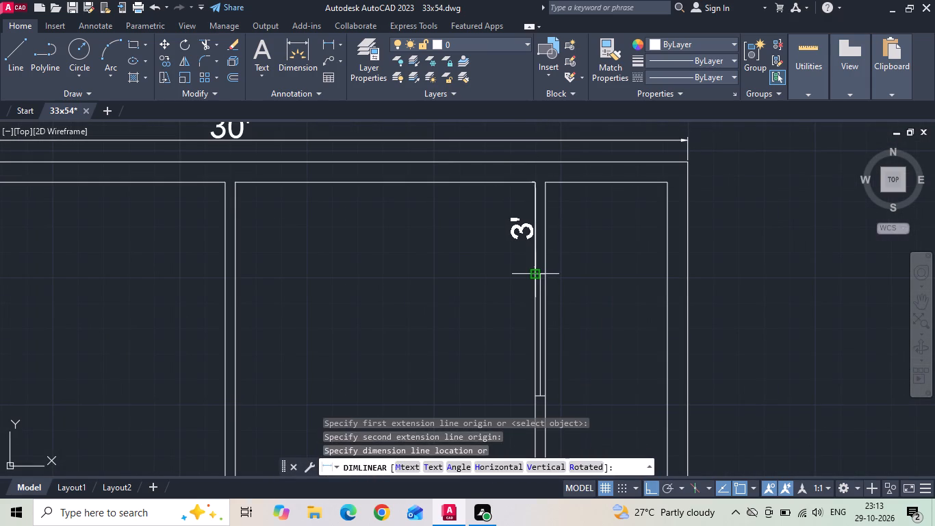
key(Escape)
Move the upper jamb line of the wash area window 6" up, towards the top wall.
drag(522, 266, 530, 289)
click(562, 282)
right_click(562, 281)
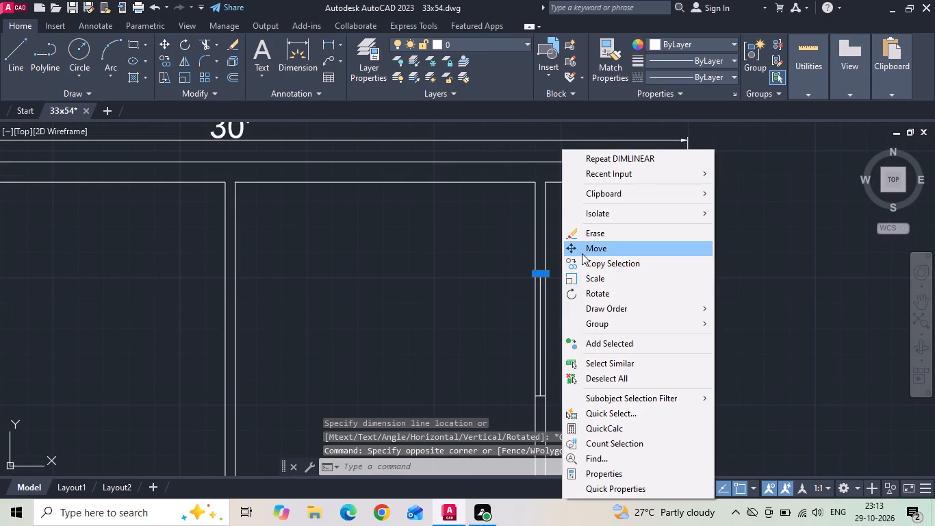
click(582, 252)
drag(588, 278, 588, 270)
text(6)
key(space)
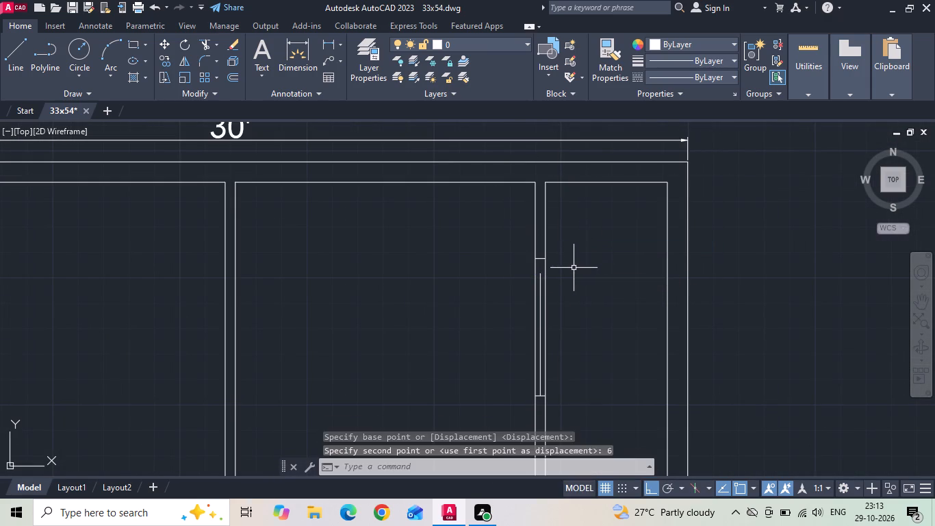
Move the lower jamb line of the wash area window 6" down, away from the top wall.
middle_drag(568, 268, 543, 187)
drag(478, 306, 513, 314)
click(563, 322)
right_click(561, 316)
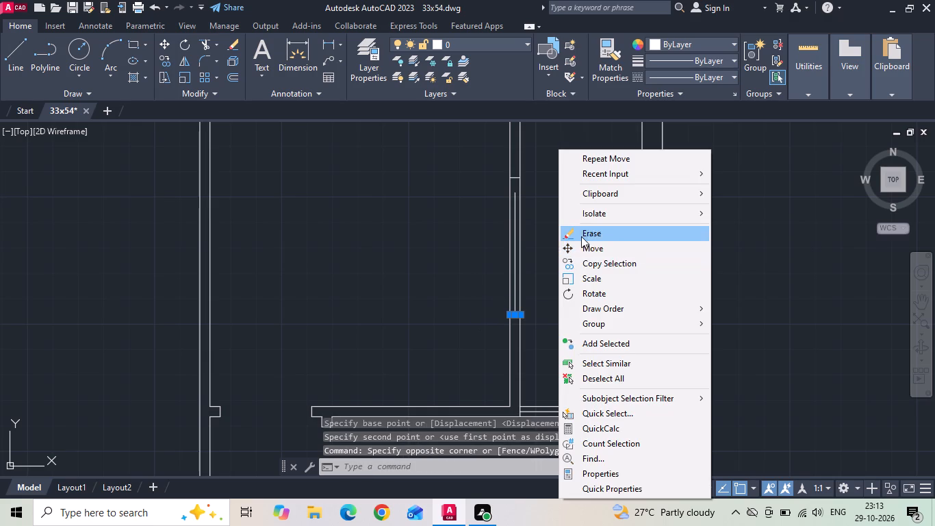
click(582, 247)
drag(582, 279, 582, 299)
key(6)
key(space)
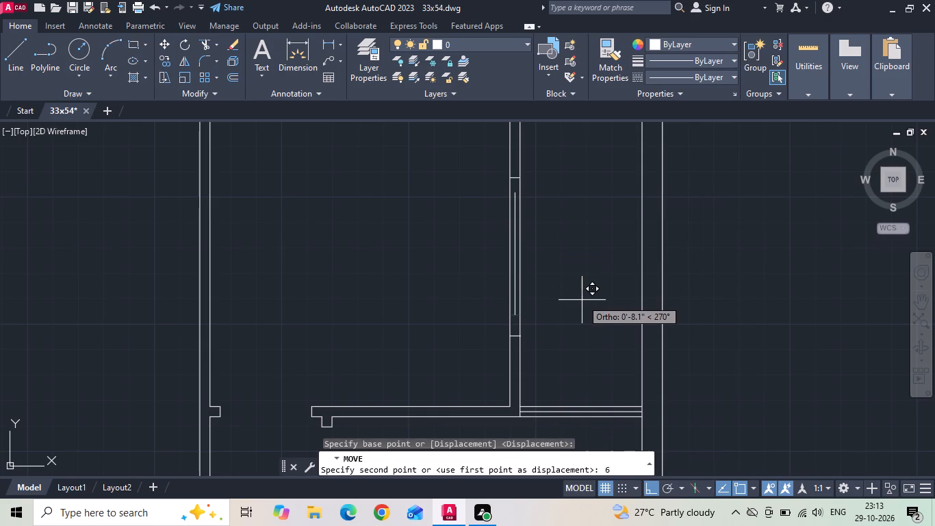
Extend the wash area window's centre line at both ends to its upper and lower jamb lines.
text(ex)
key(space)
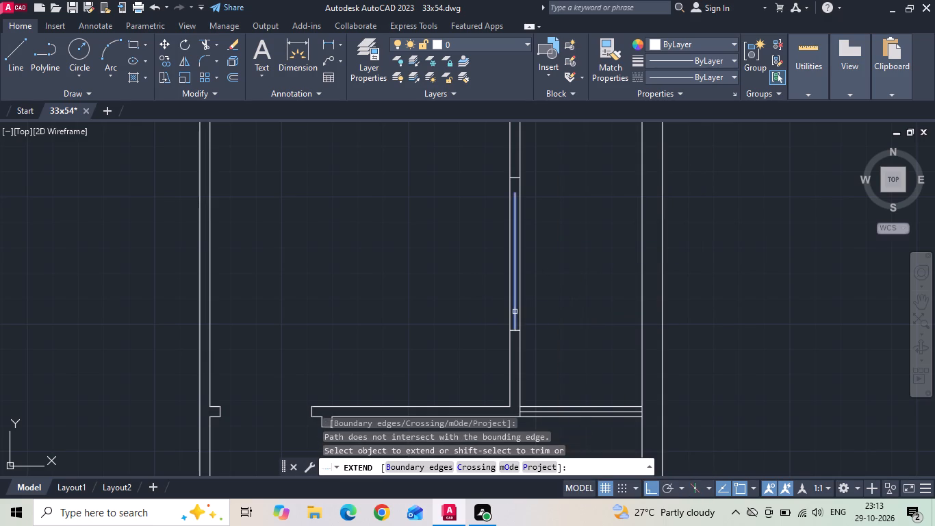
click(515, 312)
click(513, 238)
key(Escape)
Measure the master bedroom's balcony-side wall between the window and the passage door in the reference image.
scroll(576, 238, down, 2)
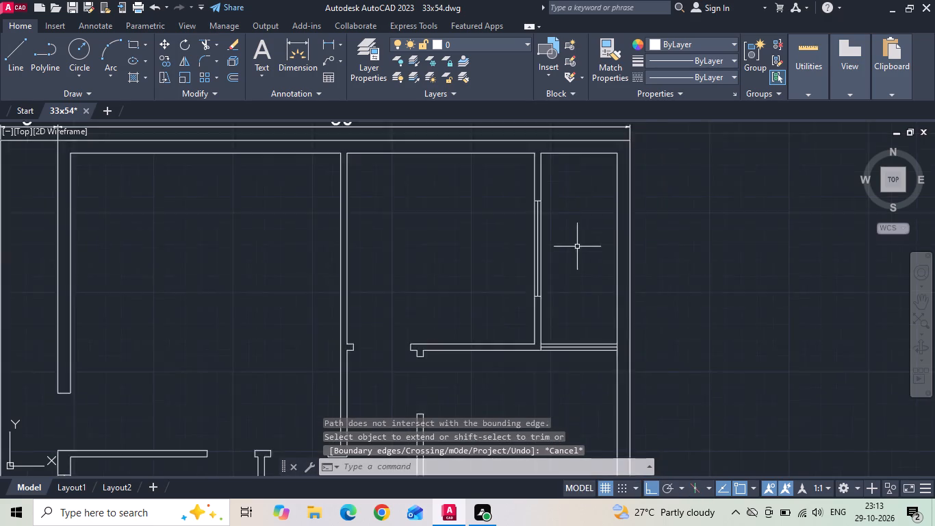
scroll(522, 262, down, 1)
scroll(114, 260, up, 1)
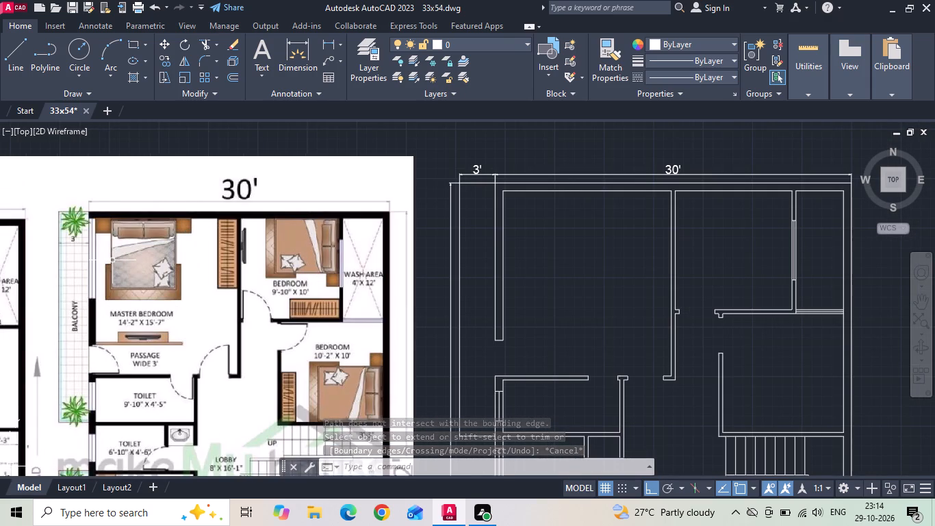
click(327, 40)
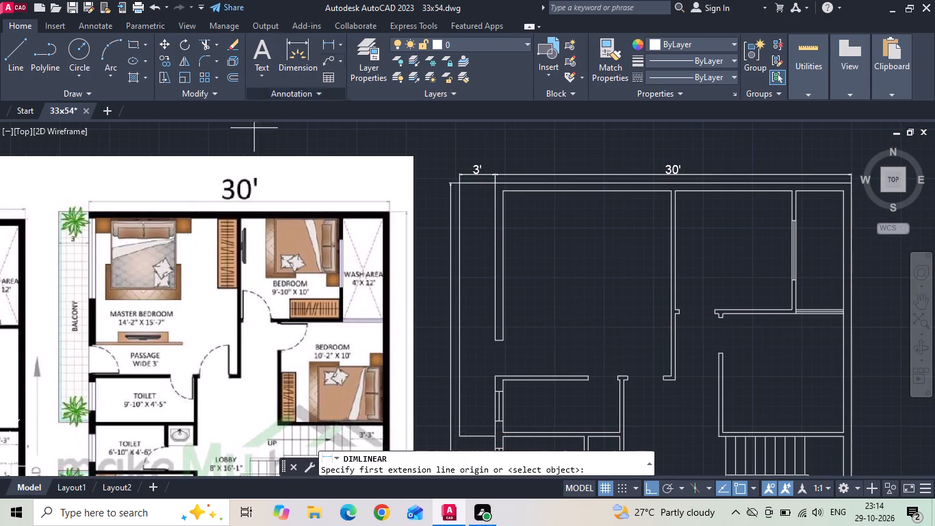
scroll(53, 284, up, 1)
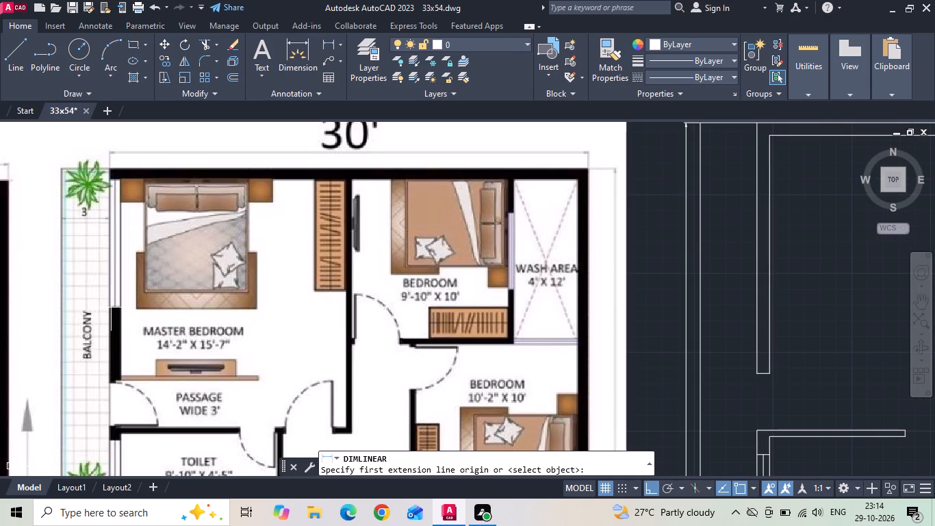
click(112, 308)
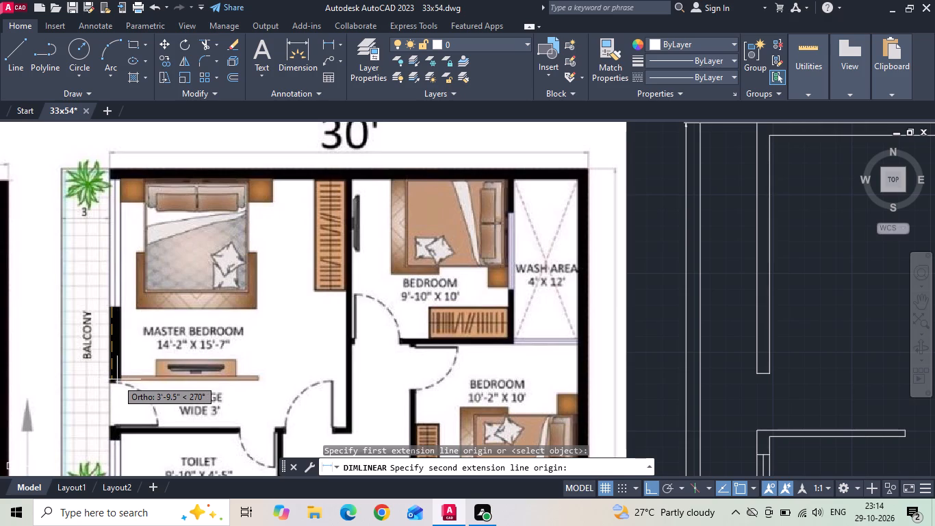
key(Escape)
scroll(66, 330, down, 2)
scroll(293, 316, up, 1)
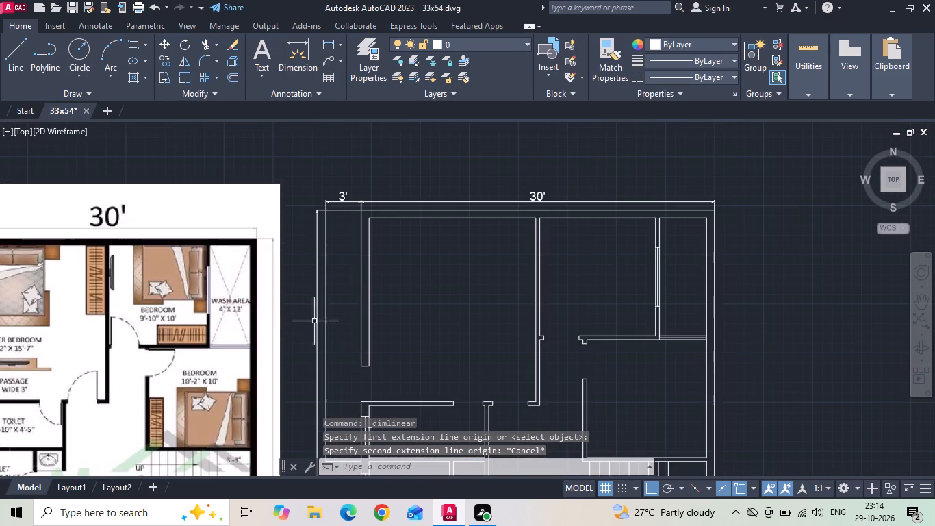
Offset the balcony-side wall's end line at the passage door 4' up to form the master bedroom window's lower jamb.
text(o)
key(space)
text(4')
key(Return)
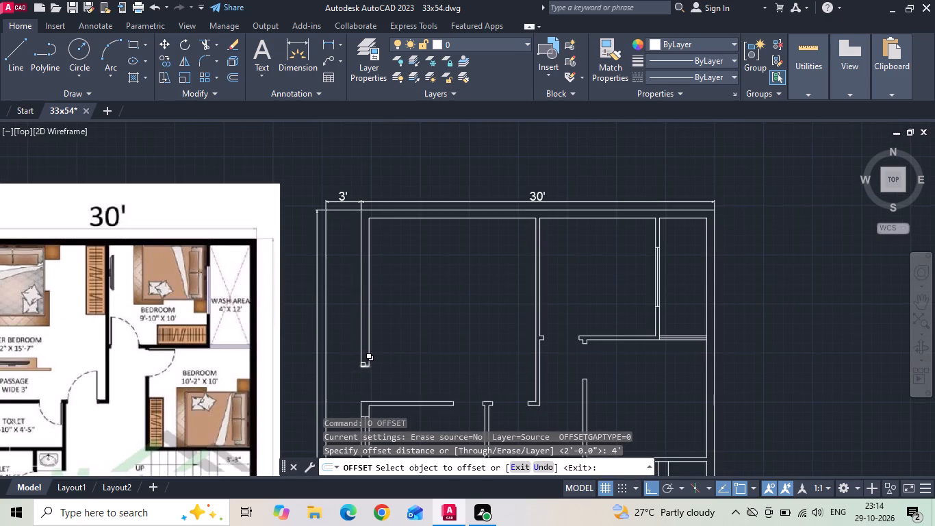
click(363, 366)
click(363, 323)
key(Escape)
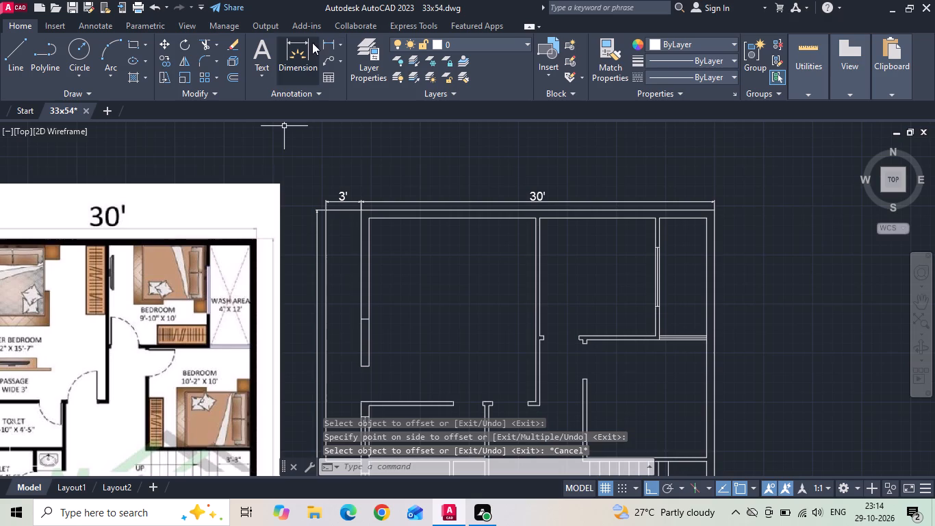
Measure the distance from the top wall's inner face down to the master bedroom window's lower jamb line.
click(331, 42)
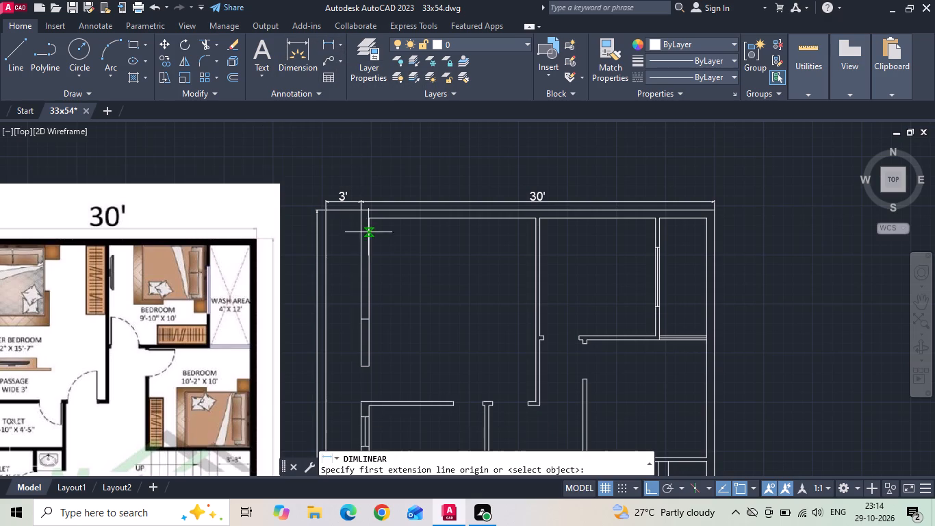
click(368, 218)
click(368, 321)
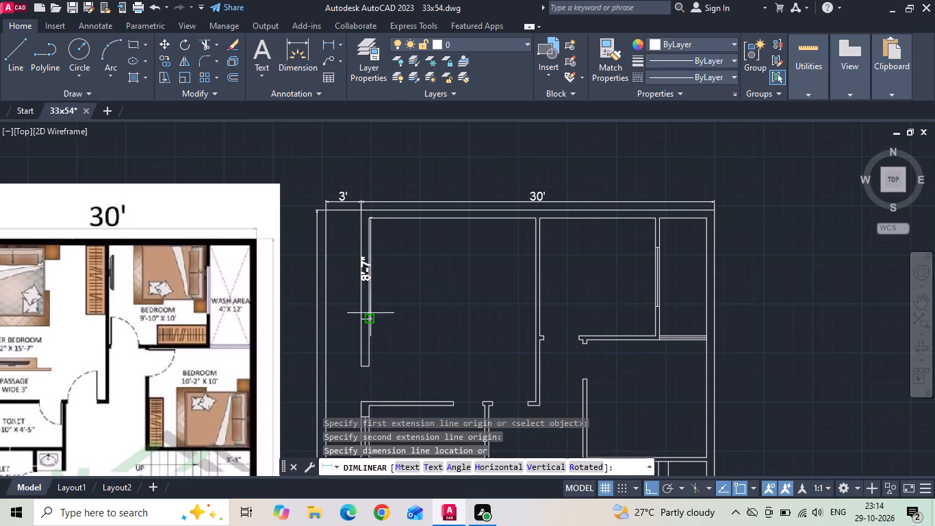
key(Escape)
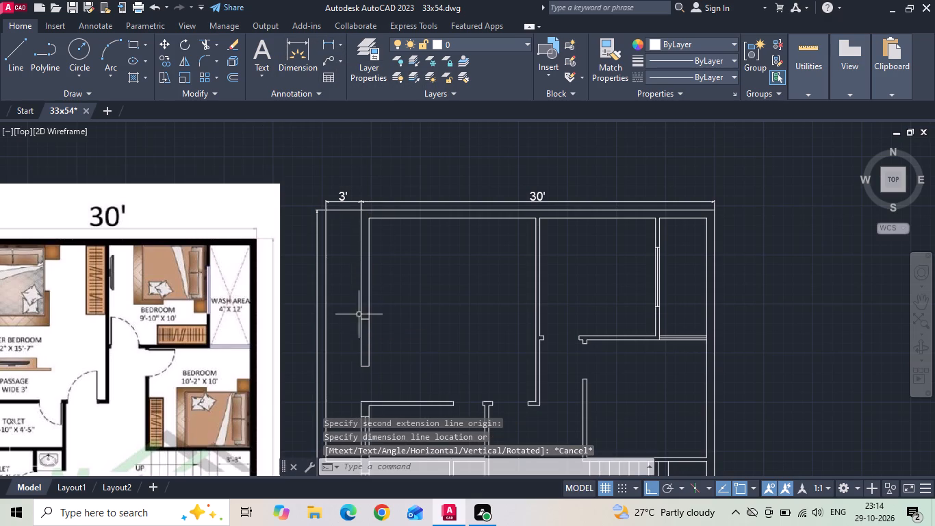
Move the master bedroom window's lower jamb line 7" up, towards the top wall.
drag(341, 327, 354, 321)
click(374, 299)
right_click(374, 299)
click(398, 253)
drag(407, 304, 408, 297)
text(7)
key(space)
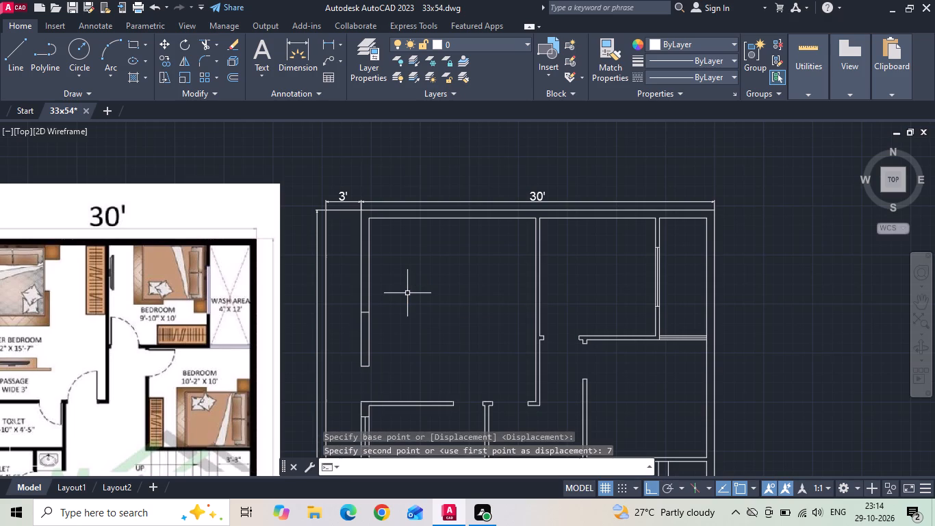
Extend the top wall's inner line across the balcony-side wall to its outer face, closing the window's upper end.
text(ex)
key(space)
click(376, 221)
click(374, 214)
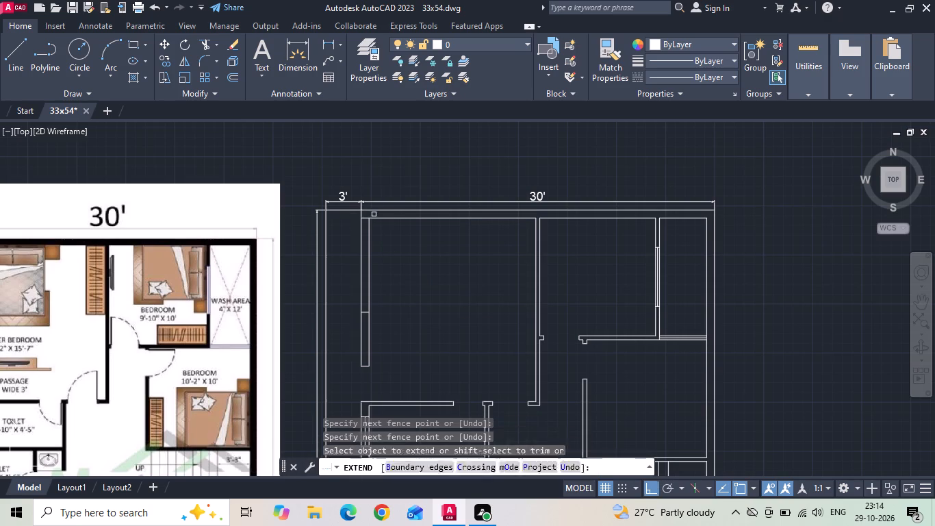
key(Escape)
Draw the master bedroom window's centre line from the midpoint of the lower jamb up to the top wall's inner line.
text(l)
key(space)
scroll(371, 299, up, 1)
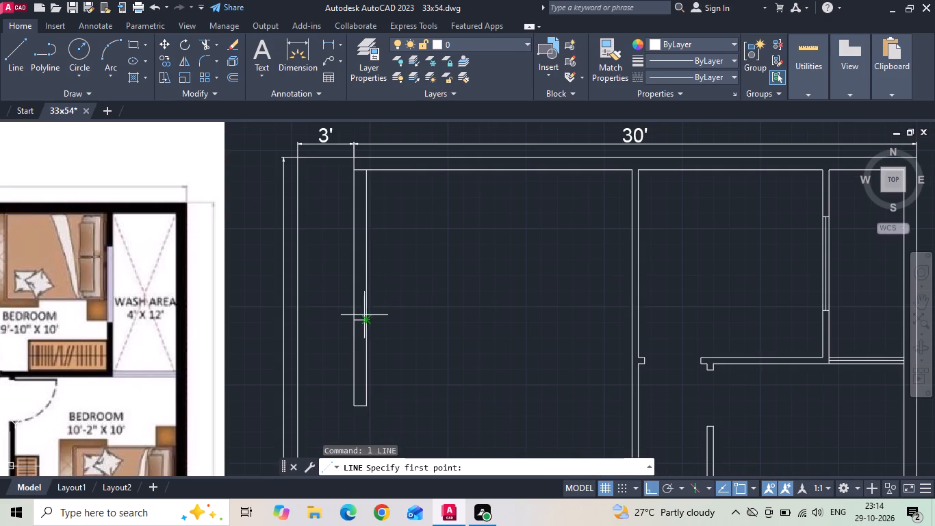
click(362, 317)
click(361, 169)
key(Escape)
scroll(433, 212, down, 1)
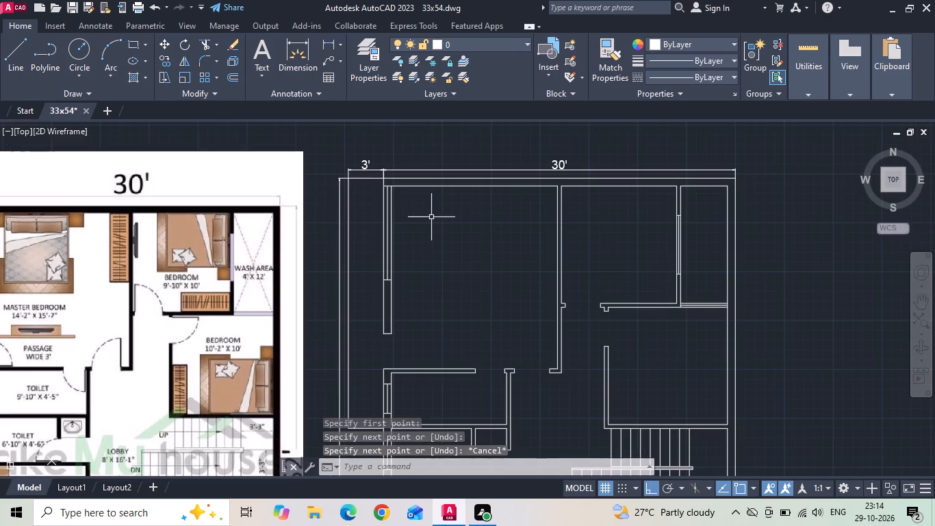
Copy the balcony-side wall's end line at the passage door 3" up as the TV partition's lower face.
middle_drag(65, 300, 222, 293)
scroll(120, 334, up, 2)
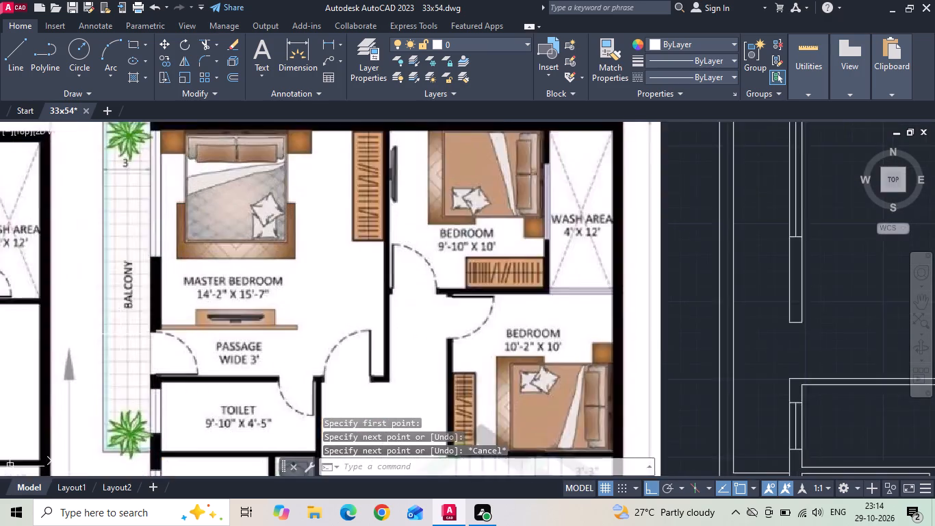
scroll(102, 287, down, 3)
scroll(248, 303, up, 1)
scroll(392, 303, up, 1)
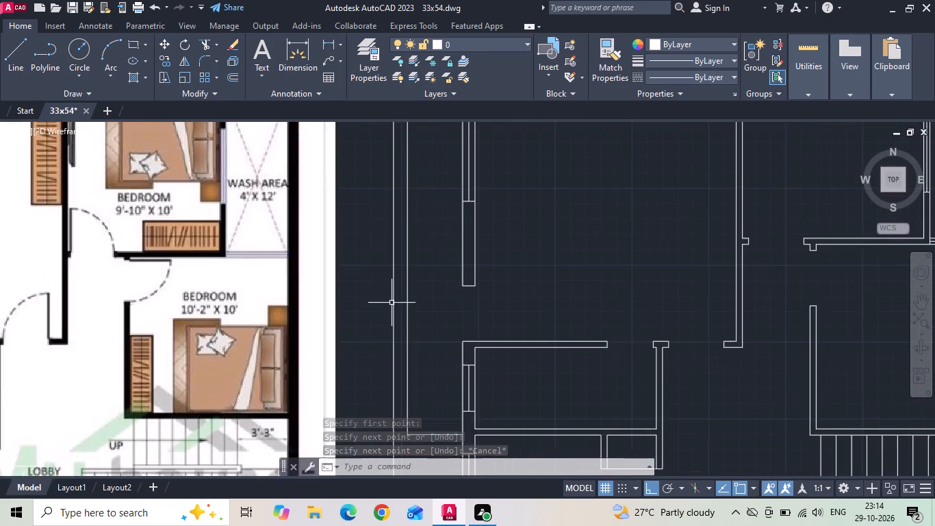
scroll(536, 303, up, 1)
middle_drag(461, 295, 379, 323)
scroll(375, 323, up, 1)
click(338, 301)
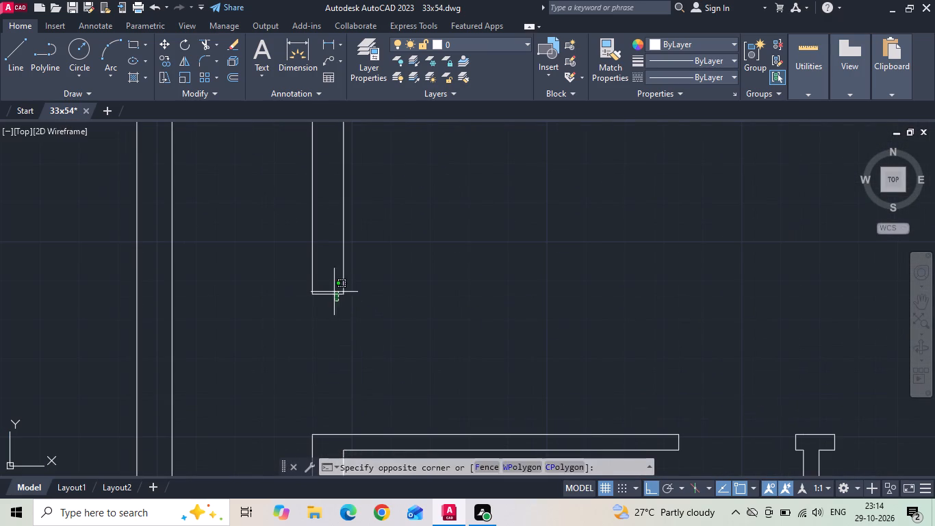
click(328, 271)
right_click(328, 271)
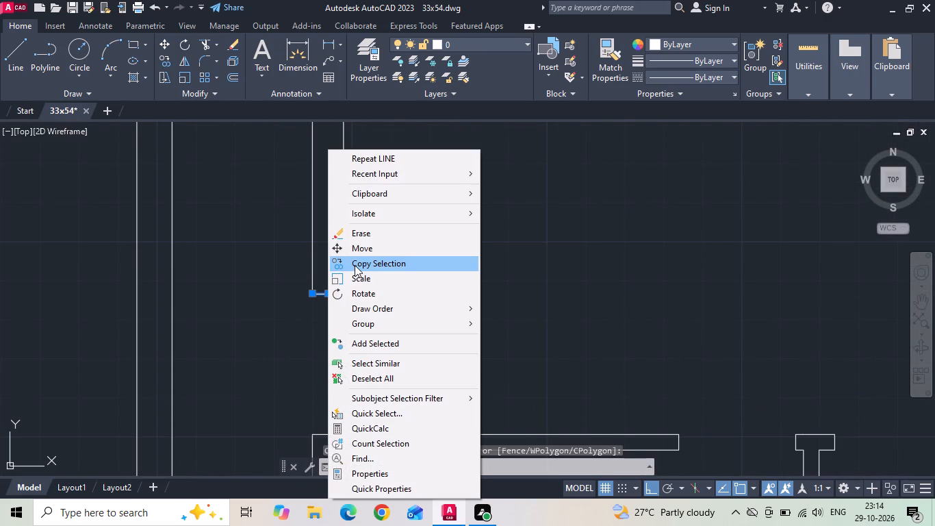
click(355, 265)
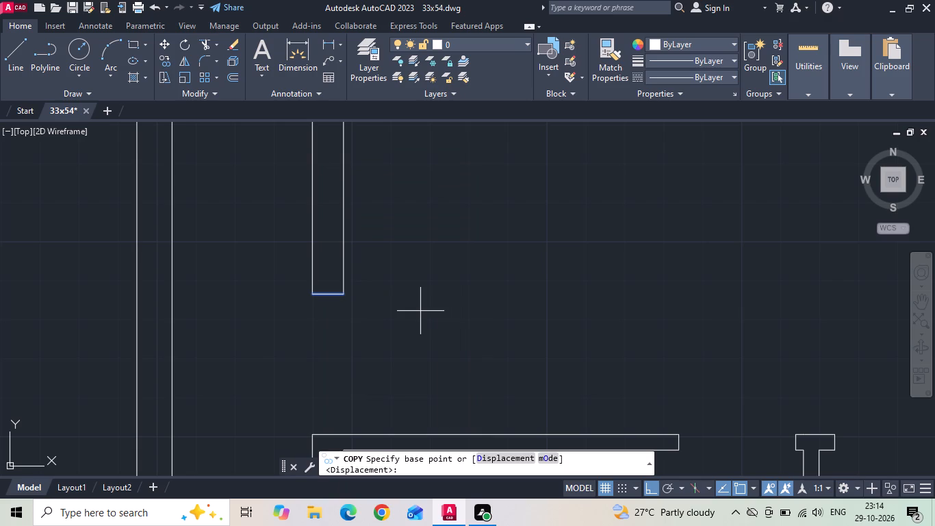
click(420, 311)
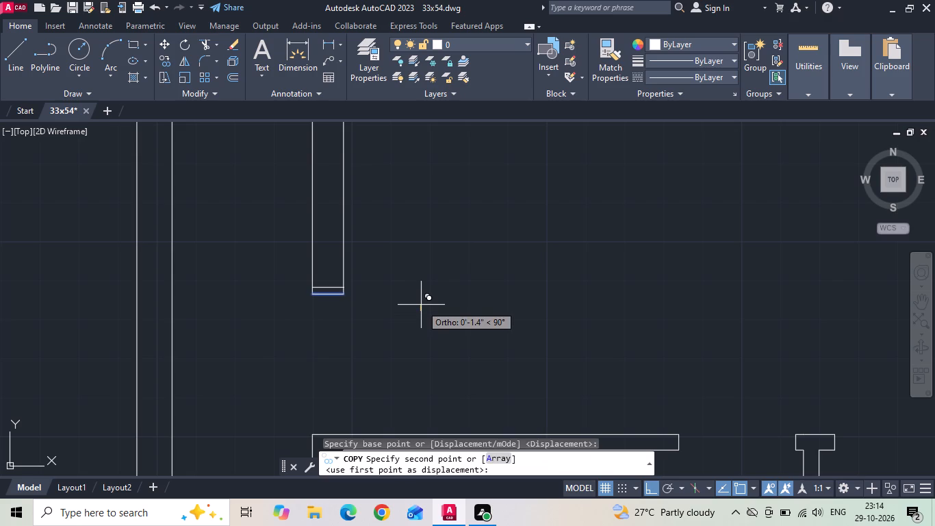
text(2)
key(space)
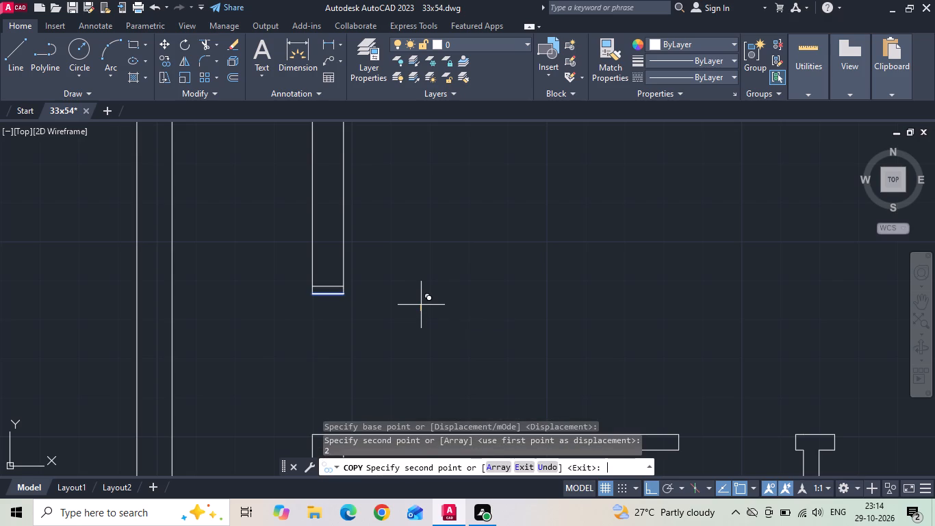
key(ctrl+z)
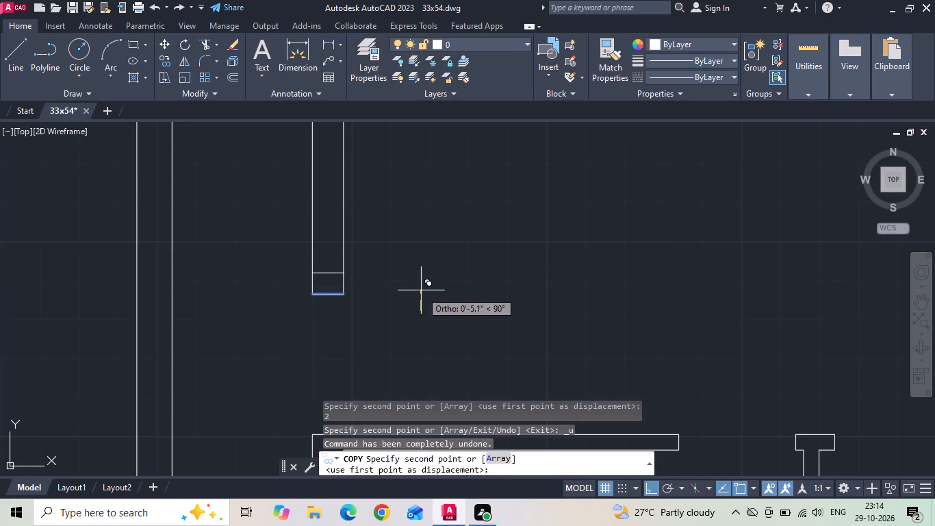
text(3)
key(space)
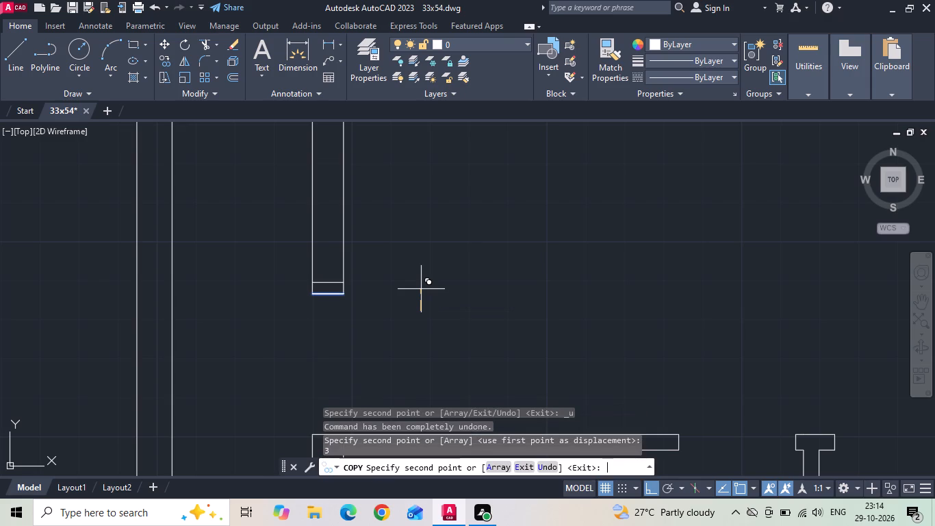
Place another copy of the wall's end line 4" above the original.
text(1)
key(space)
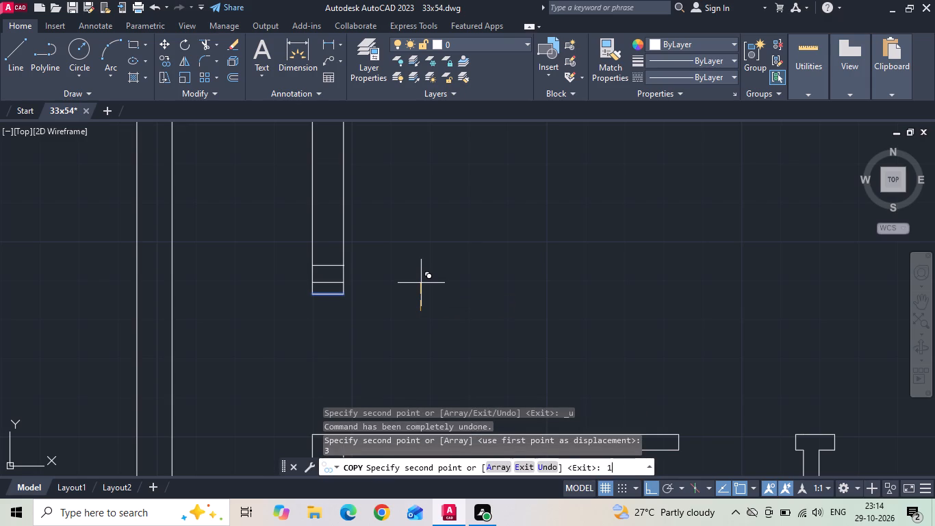
key(ctrl+z)
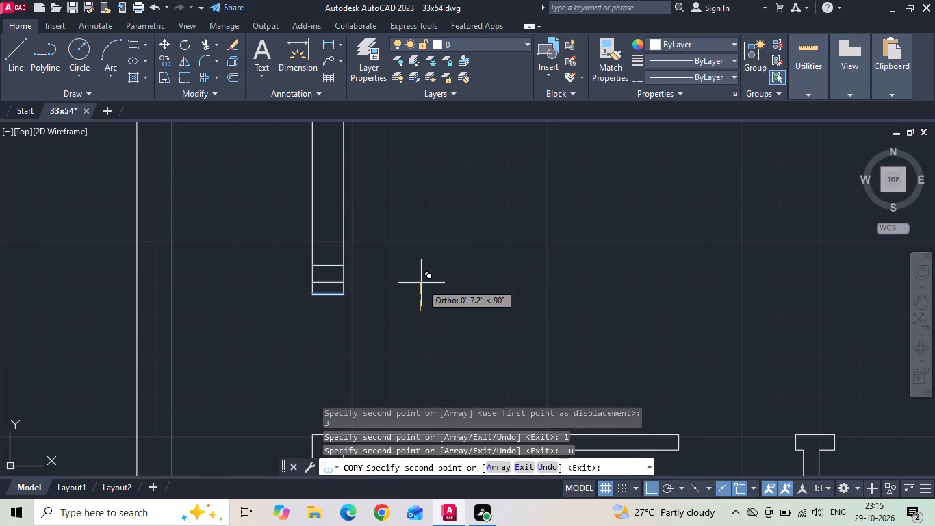
text(4)
key(space)
key(Escape)
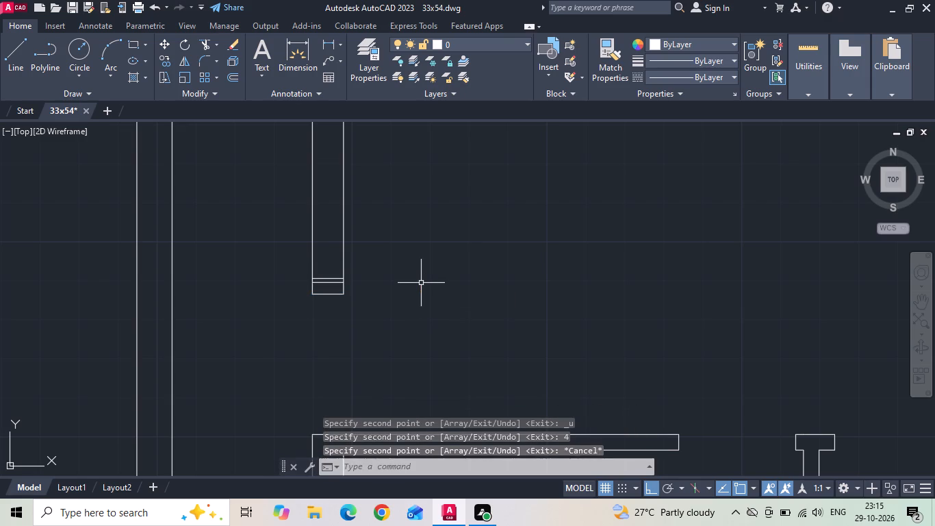
Move the upper copied line 1" further up as the TV partition's upper face.
click(334, 277)
right_click(334, 277)
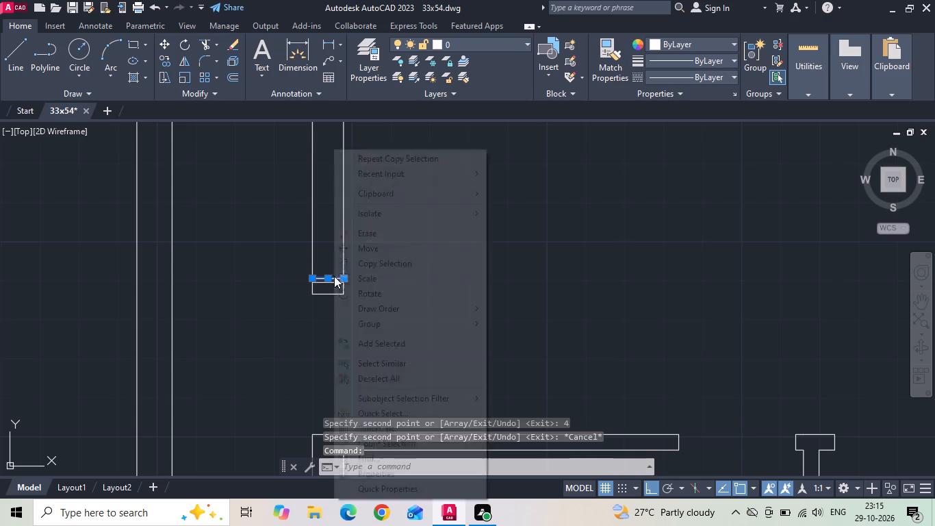
click(357, 252)
click(435, 278)
text(1)
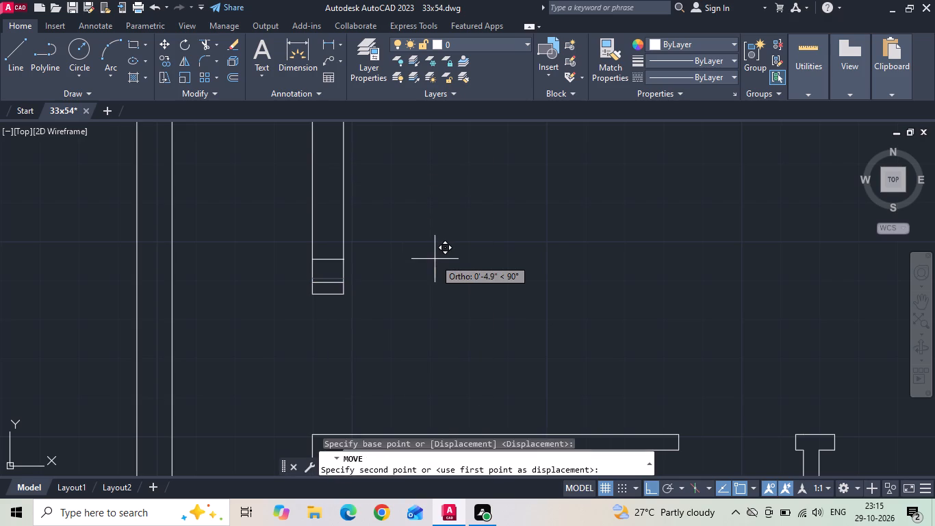
key(space)
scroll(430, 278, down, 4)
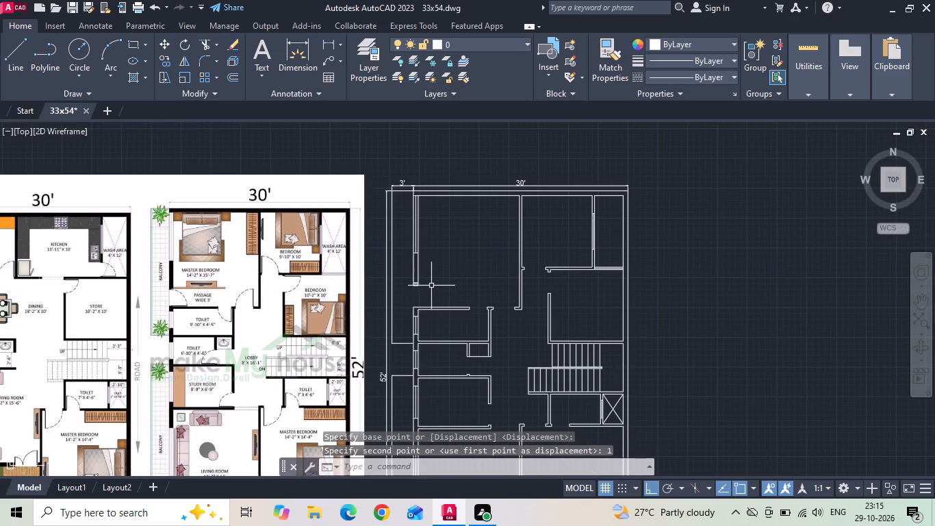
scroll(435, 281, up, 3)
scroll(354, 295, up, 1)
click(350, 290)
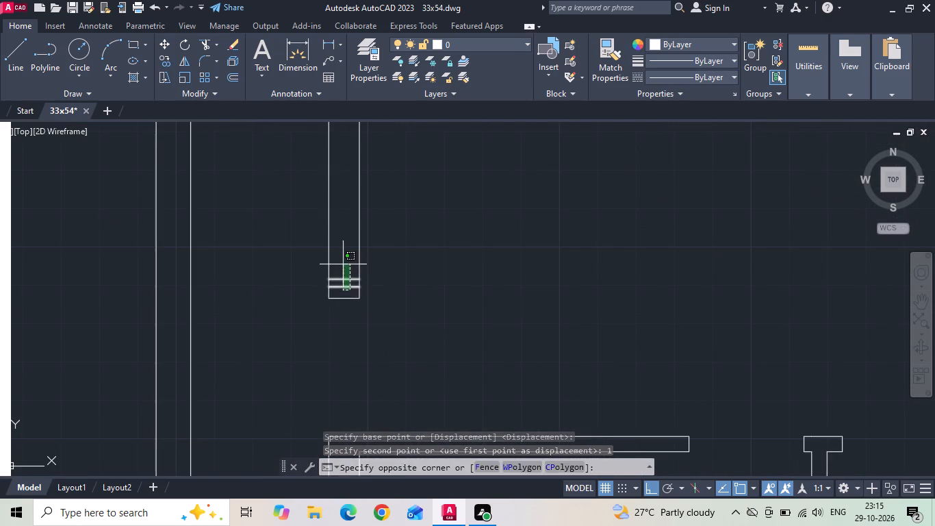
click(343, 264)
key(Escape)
Draw a vertical guide line up from the door-side end of the wall between passage and toilet, past the partition lines.
scroll(361, 271, down, 2)
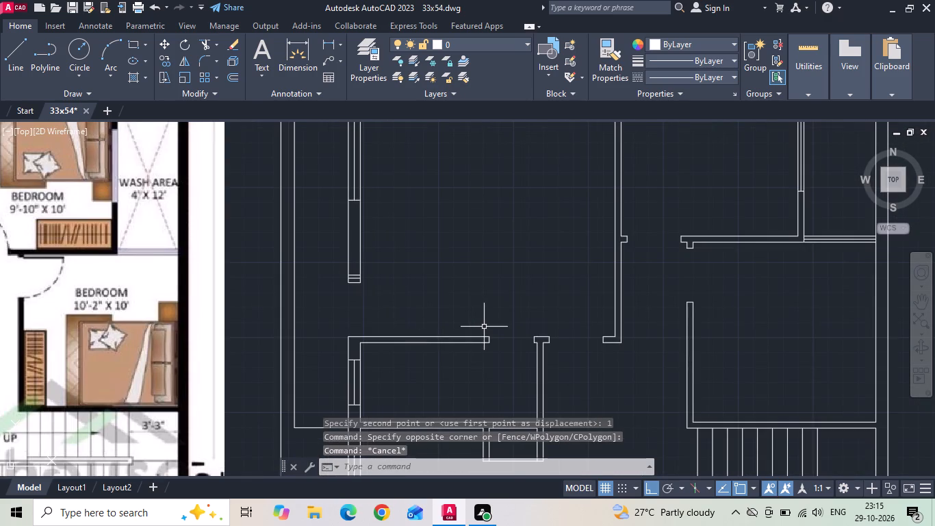
key(l)
key(space)
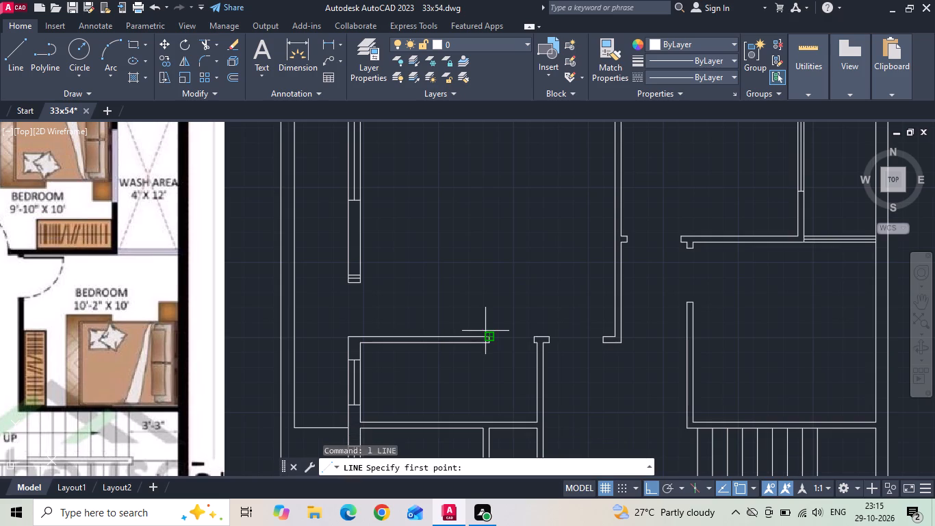
drag(486, 332, 487, 325)
click(491, 233)
key(Escape)
Extend both partition lines from the balcony-side wall across to the vertical guide line.
text(ex)
key(space)
scroll(353, 269, up, 1)
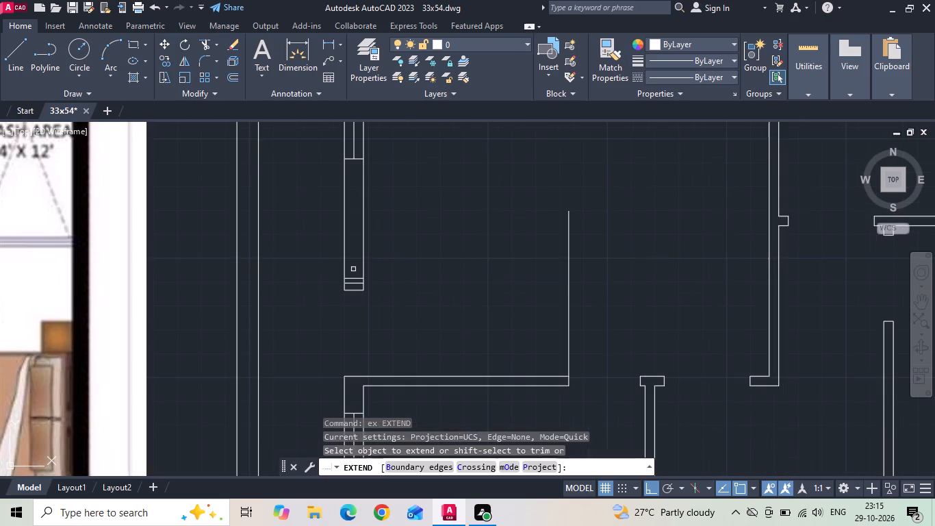
drag(354, 274, 354, 282)
click(354, 284)
key(Escape)
Trim the guide line above and below the TV partition and the partition line stubs inside the balcony-side wall.
key(t)
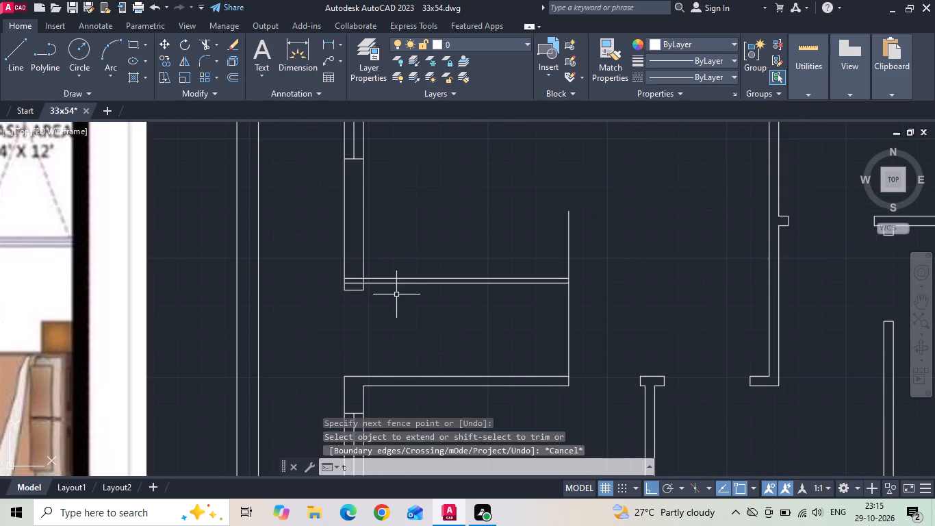
key(r)
key(space)
drag(476, 249, 525, 353)
click(351, 285)
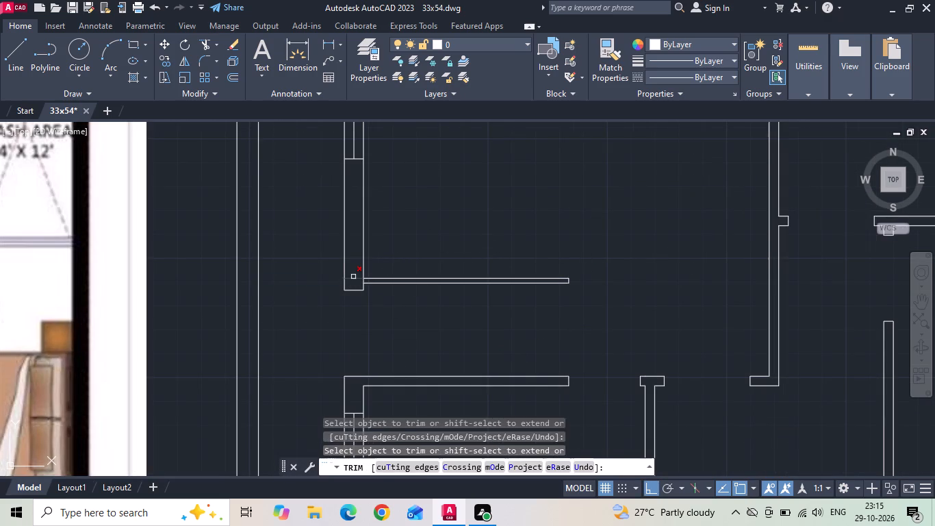
click(354, 275)
click(355, 281)
key(Escape)
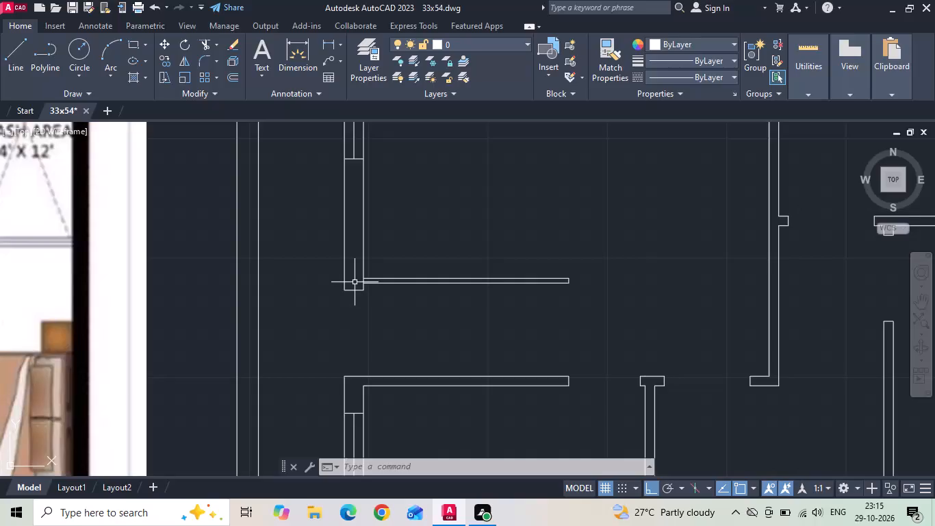
key(Escape)
Compare the redrawn first floor with the reference plan around the passage, toilets and lobby.
scroll(366, 287, down, 2)
middle_drag(373, 292, 392, 270)
middle_drag(394, 277, 407, 263)
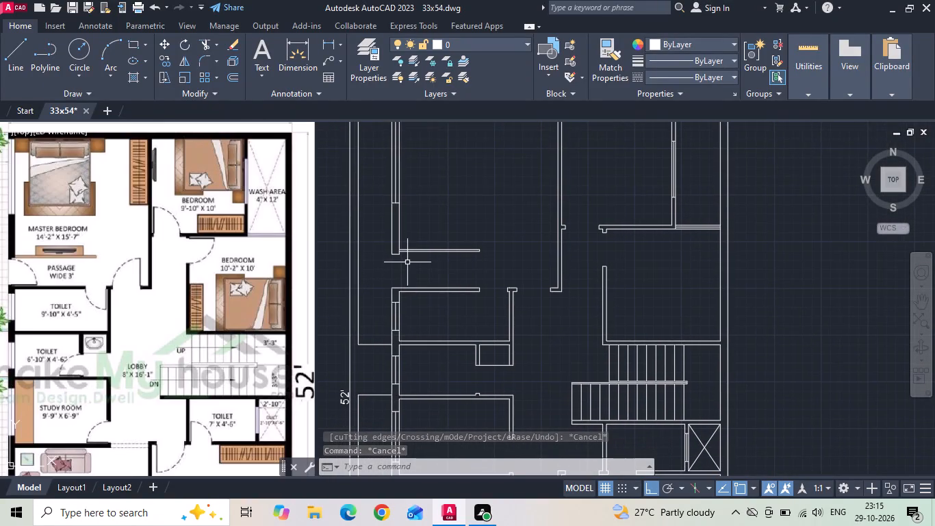
scroll(49, 282, up, 2)
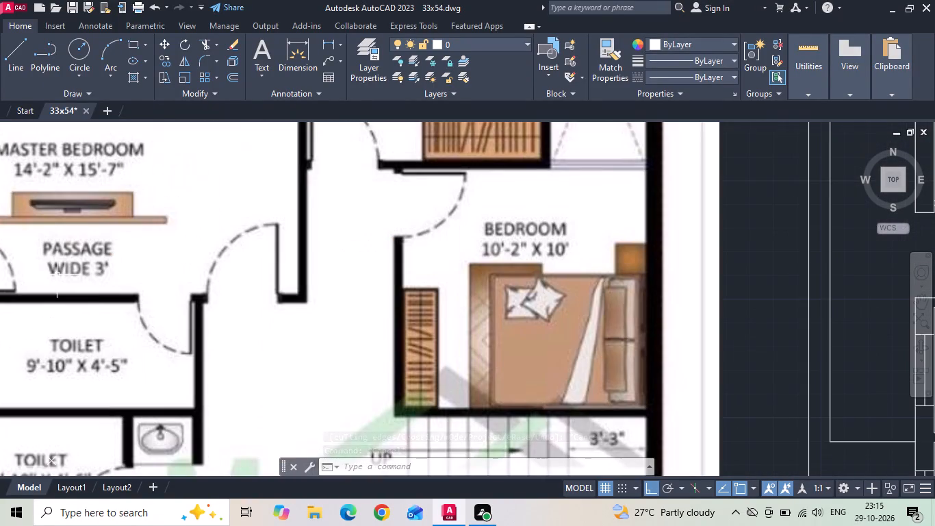
scroll(294, 185, down, 1)
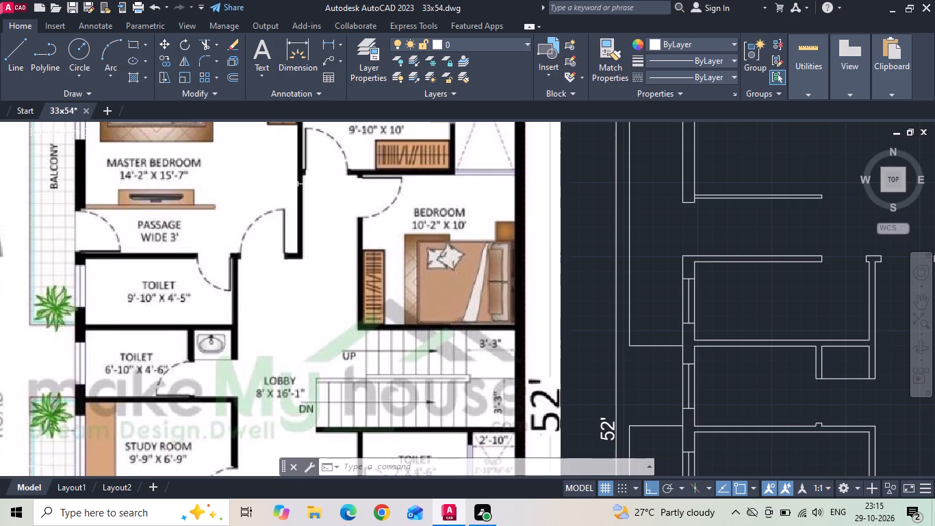
scroll(295, 187, down, 1)
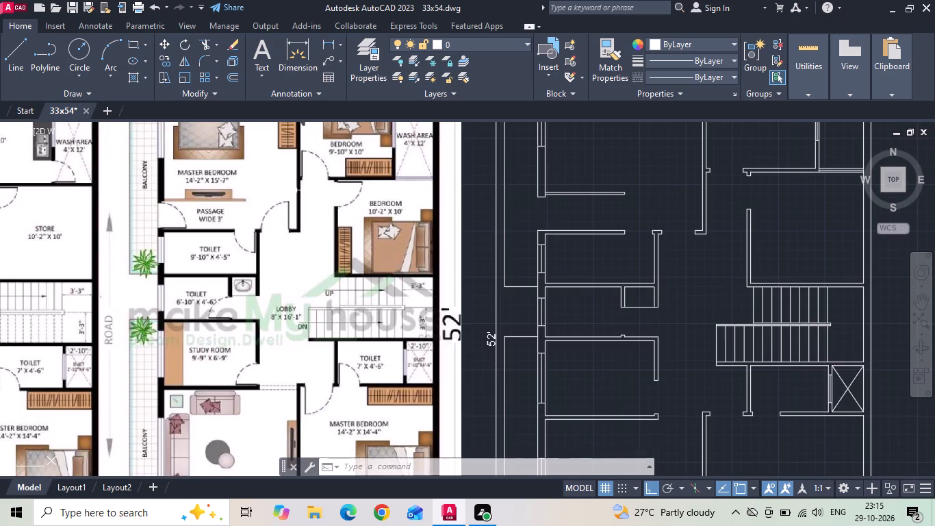
Measure the length of the master bedroom's TV partition from the balcony-side wall to its free end.
scroll(294, 191, down, 1)
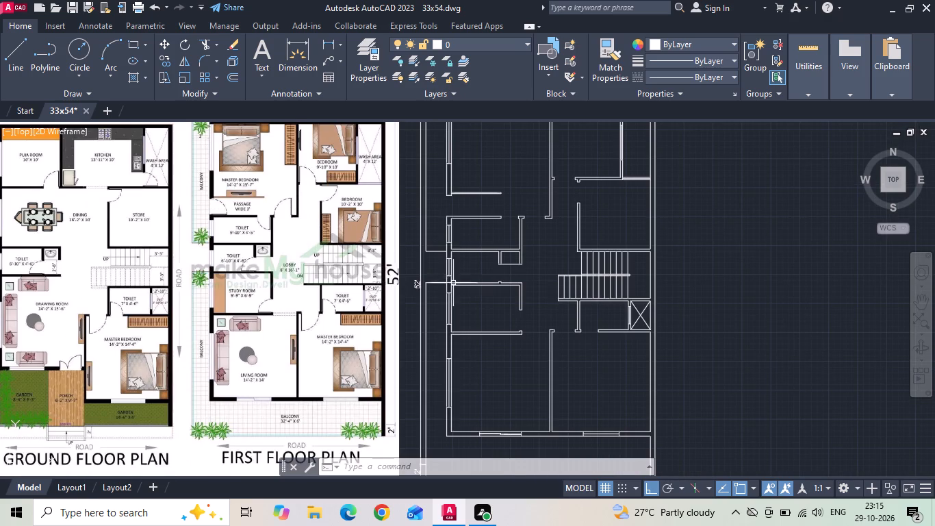
scroll(512, 184, up, 3)
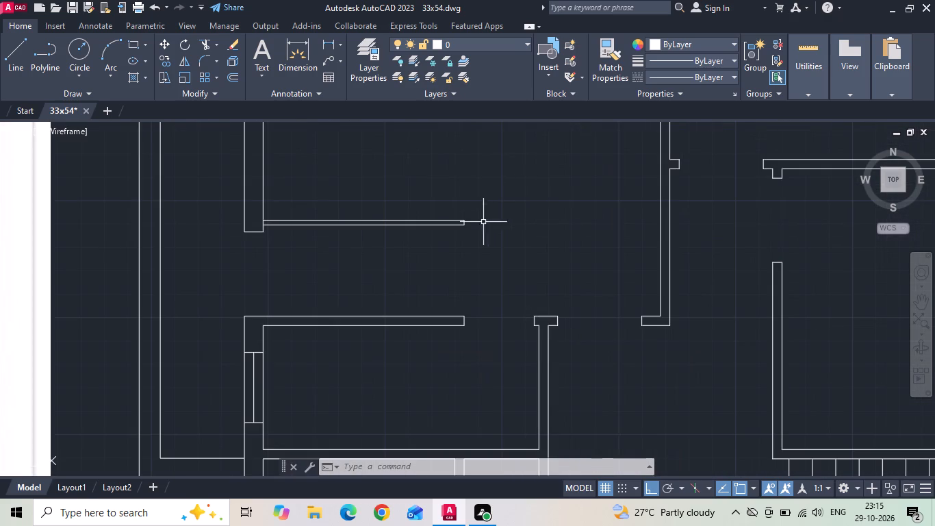
click(329, 45)
scroll(281, 221, up, 2)
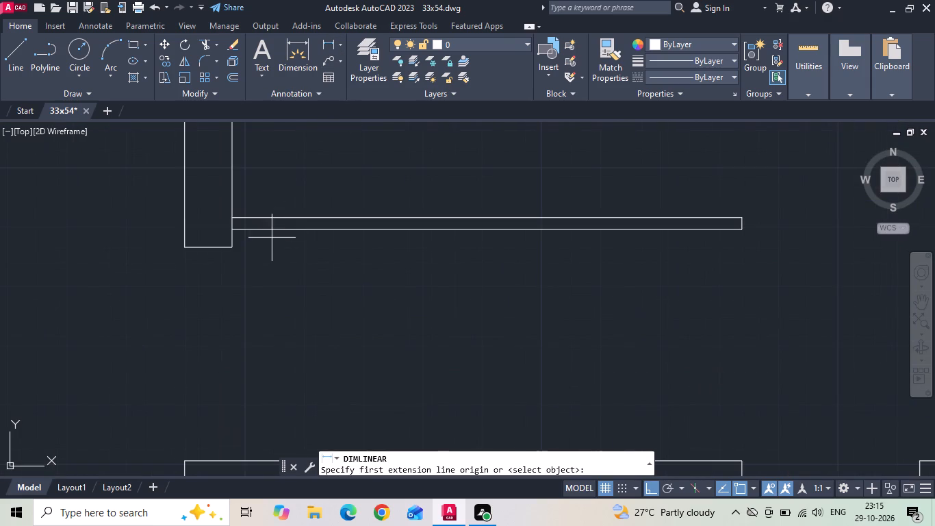
click(235, 231)
middle_drag(449, 255, 312, 268)
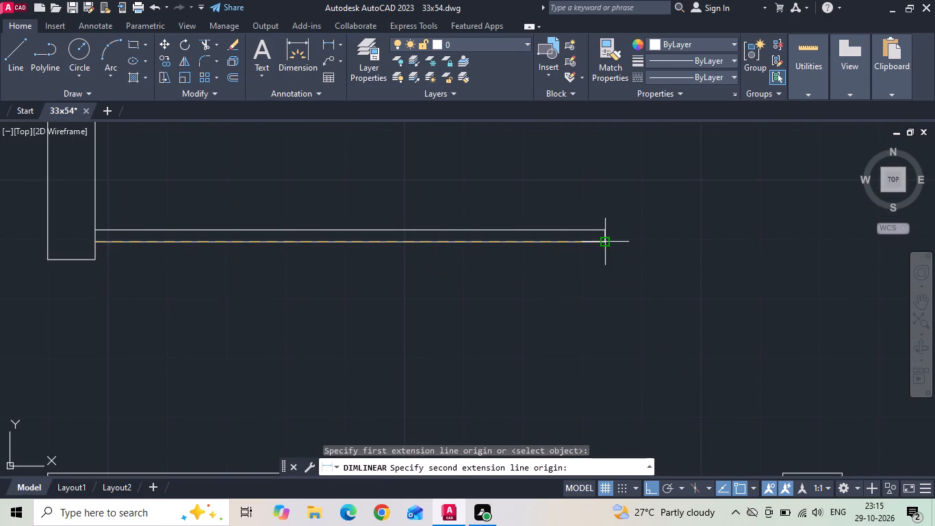
click(605, 245)
key(Escape)
Move the short end line of the TV partition outward by 10, away from the balcony-side wall.
scroll(596, 249, up, 1)
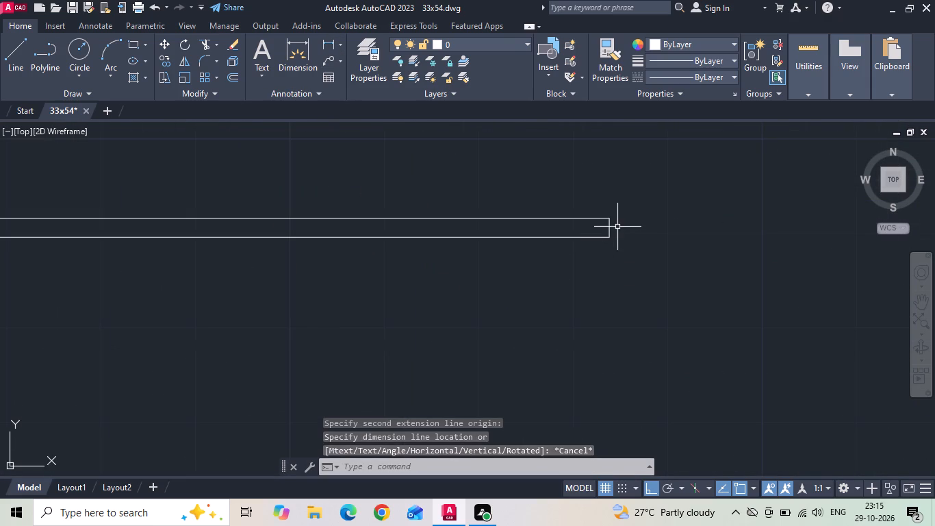
click(617, 231)
click(600, 229)
right_click(565, 181)
click(600, 246)
drag(446, 299, 467, 299)
text(10)
key(space)
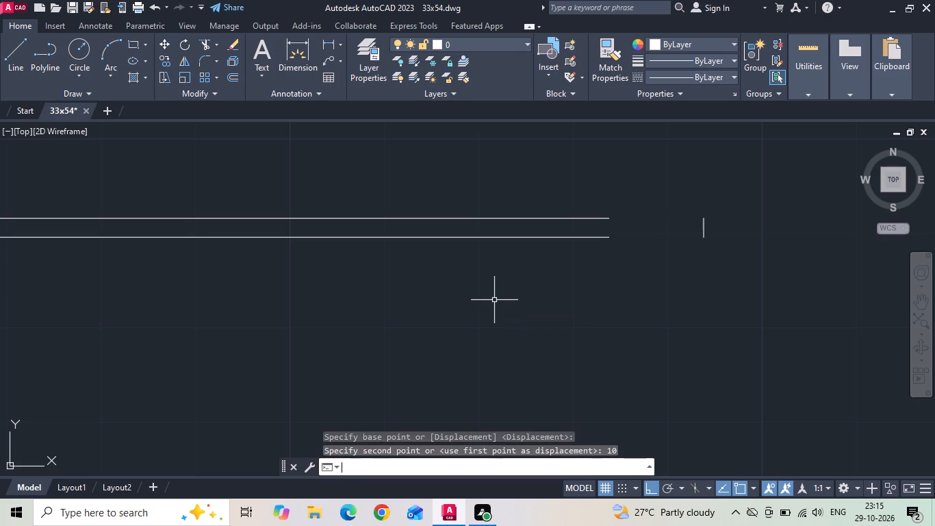
Extend both long lines of the TV partition to the moved end line.
text(ex)
key(space)
drag(522, 286, 524, 220)
drag(528, 213, 531, 231)
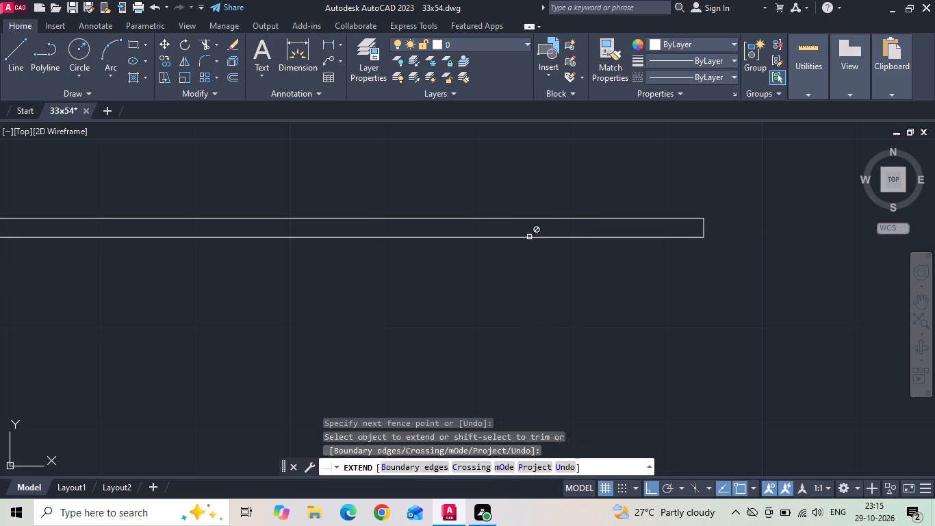
click(529, 237)
key(Escape)
Save the drawing.
key(ctrl+s)
key(ctrl+s)
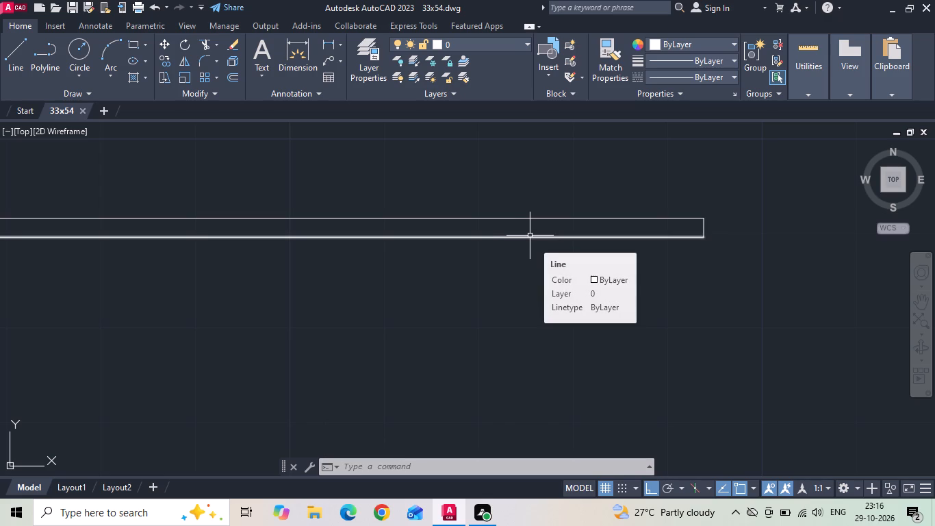
key(Escape)
key(ctrl+s)
key(ctrl+s)
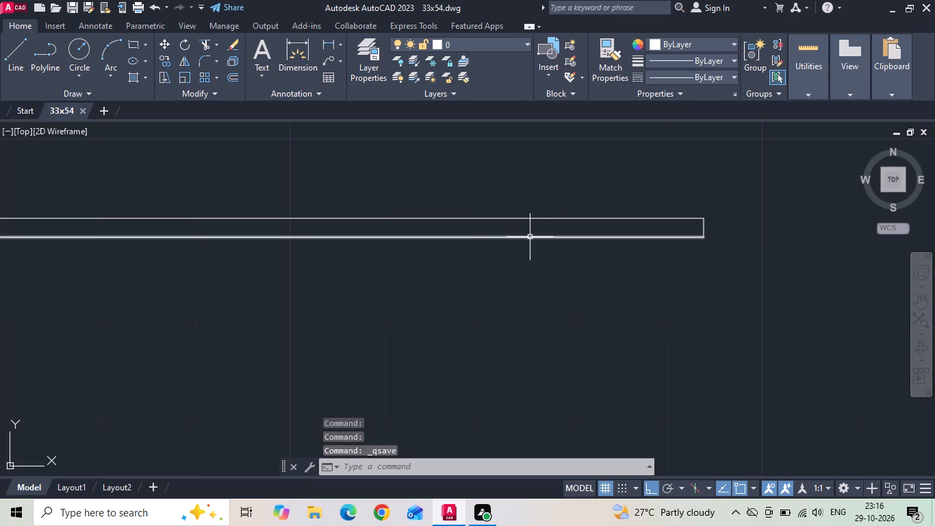
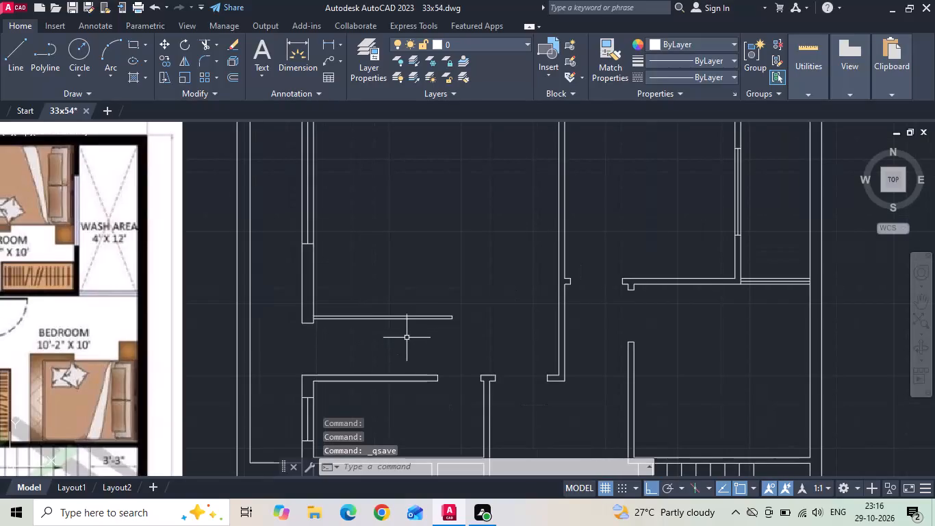
Draw a 3' vertical line in the empty space beyond the plan's outer wall, beside the stair area.
middle_drag(379, 347, 439, 323)
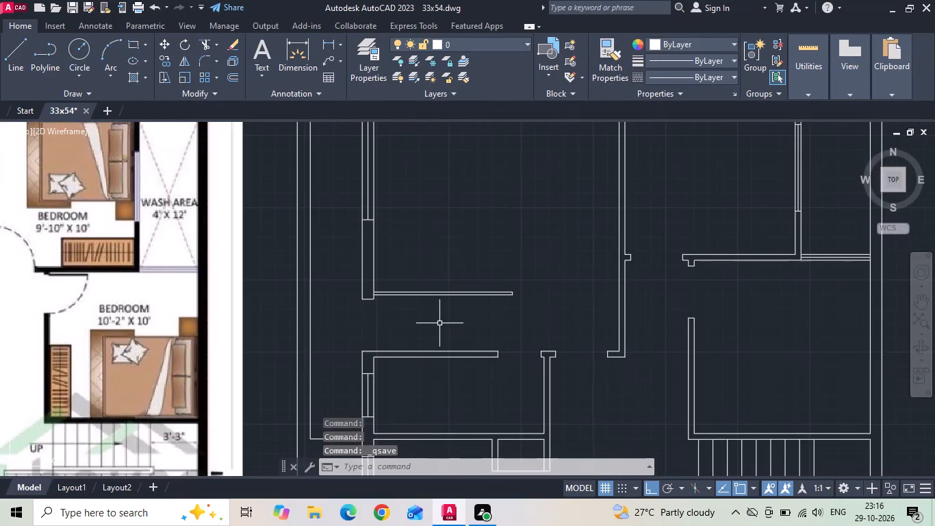
scroll(439, 323, down, 1)
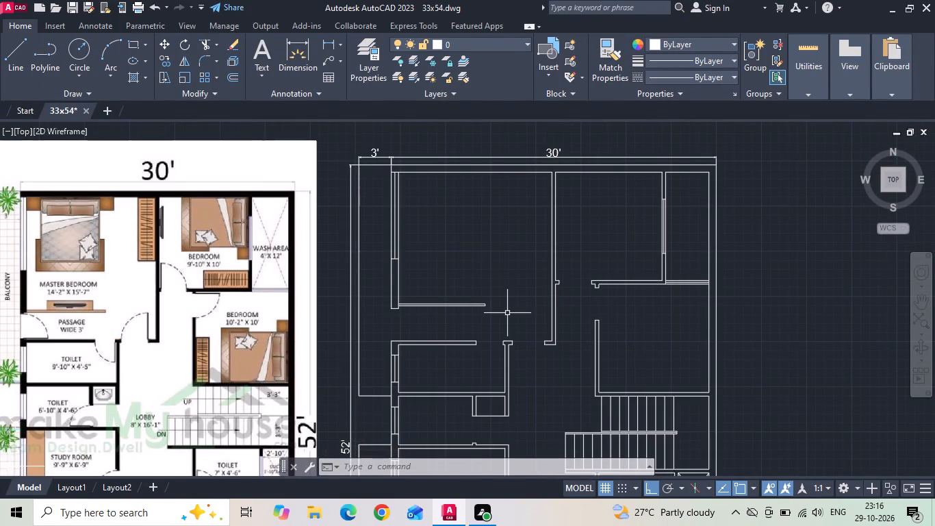
scroll(507, 317, up, 1)
scroll(502, 279, down, 3)
scroll(502, 279, up, 1)
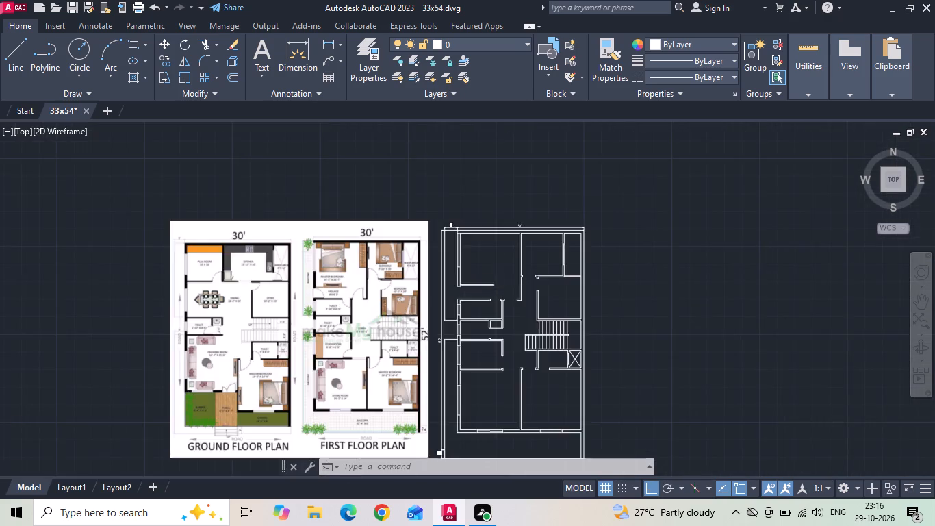
scroll(502, 279, up, 1)
text(l)
key(space)
middle_drag(494, 331, 196, 325)
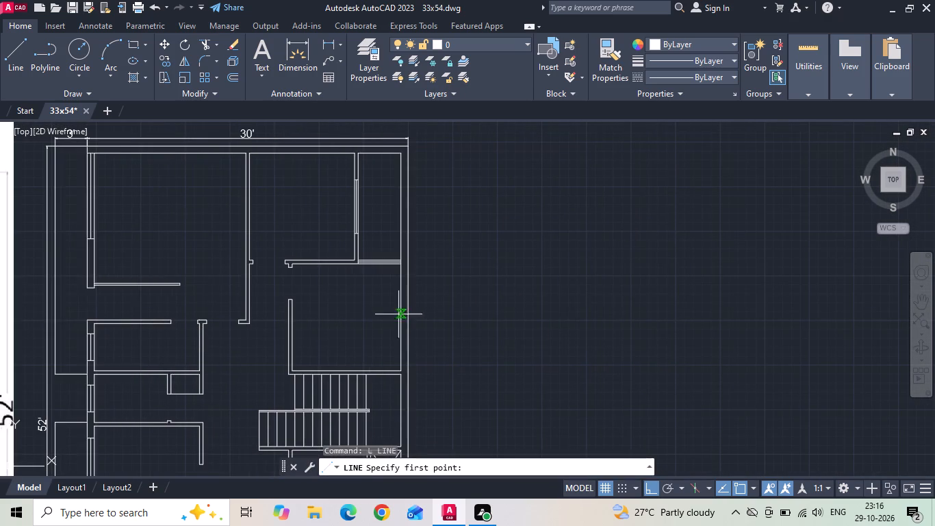
drag(450, 323, 466, 325)
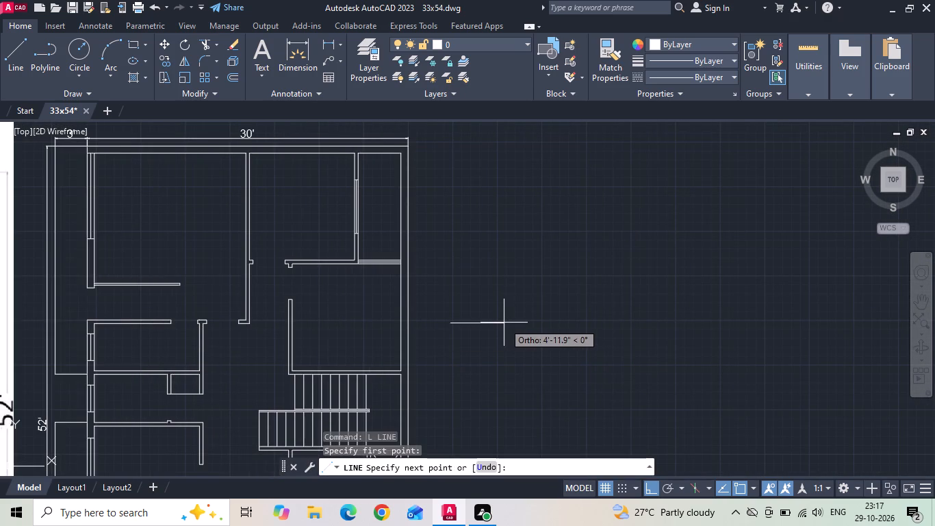
scroll(504, 323, down, 2)
scroll(86, 322, up, 3)
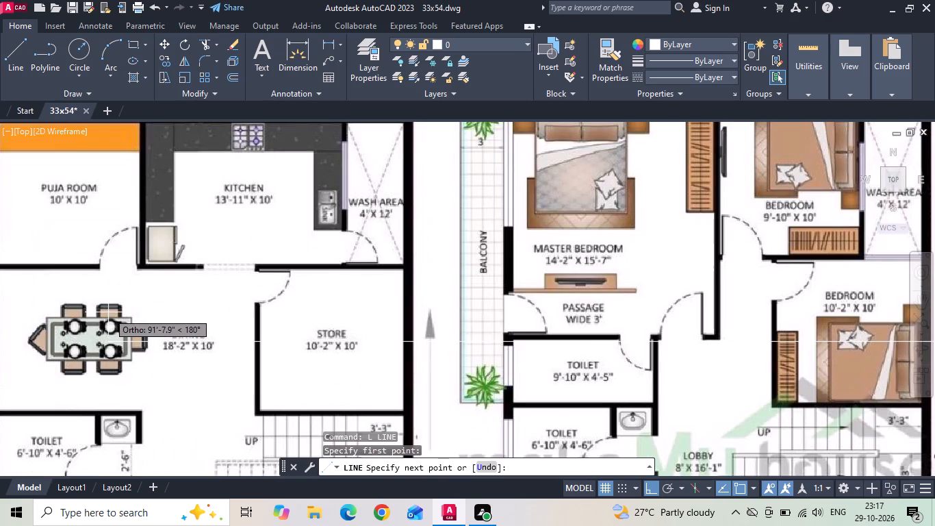
scroll(105, 312, down, 2)
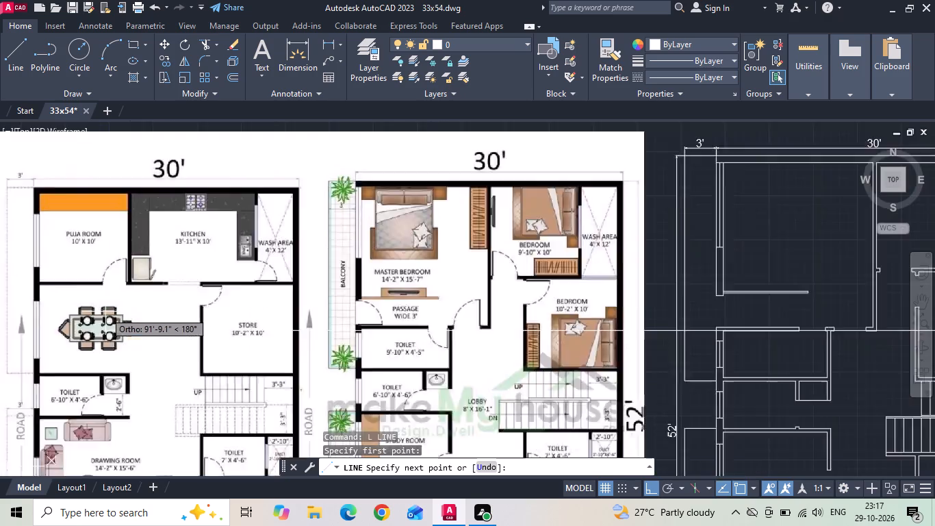
middle_drag(361, 335, 190, 346)
scroll(595, 346, up, 3)
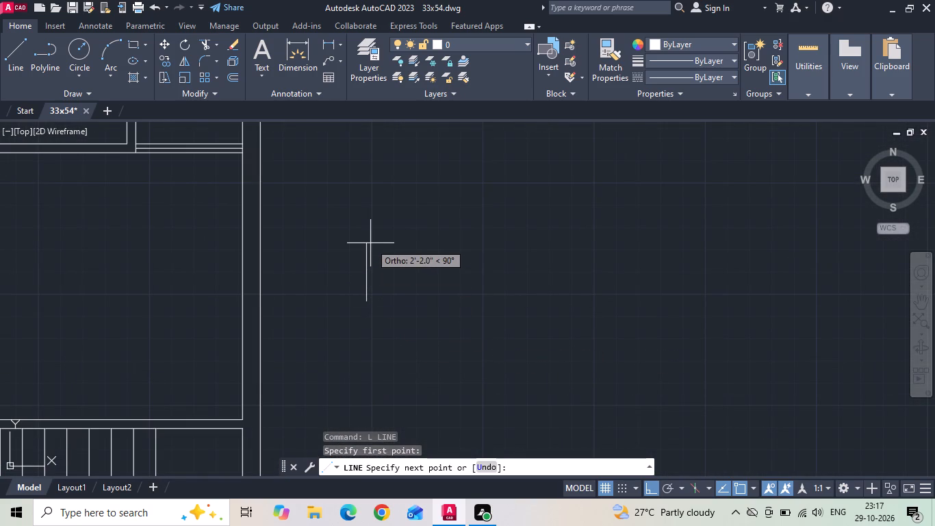
text(3')
key(Return)
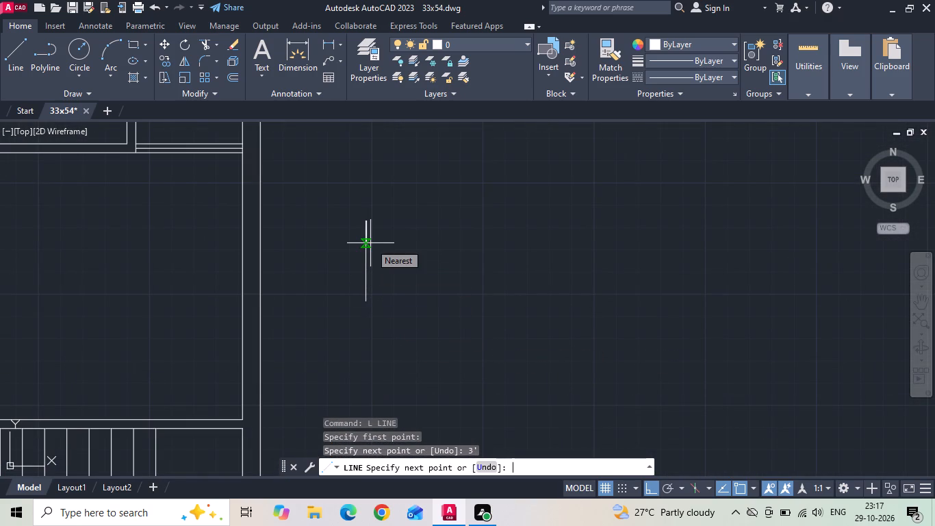
key(Escape)
Draw a 3' horizontal line outward from the lower end of the 3' vertical line.
key(l)
key(space)
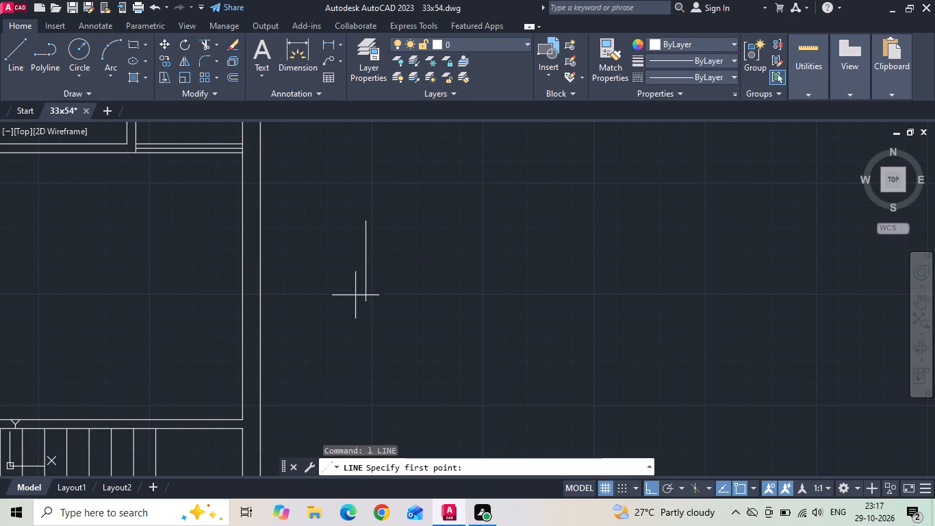
drag(363, 306, 383, 310)
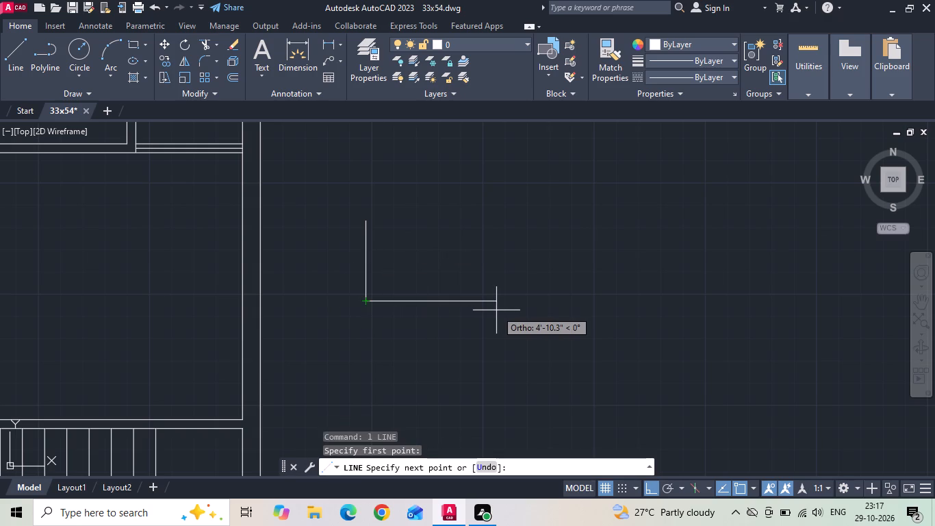
text(3')
key(Return)
key(Escape)
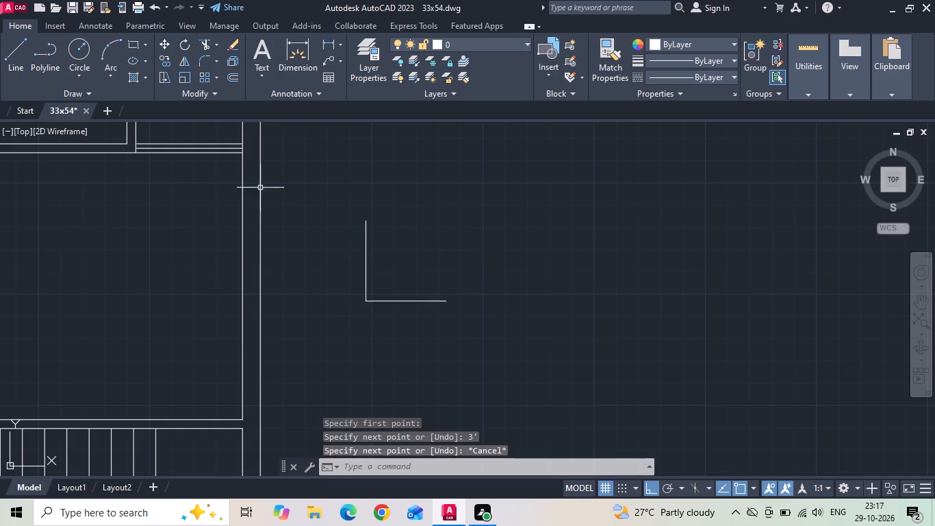
Draw the door swing arc from the horizontal line's free end, centred on the corner, up to the vertical line.
click(110, 78)
click(114, 129)
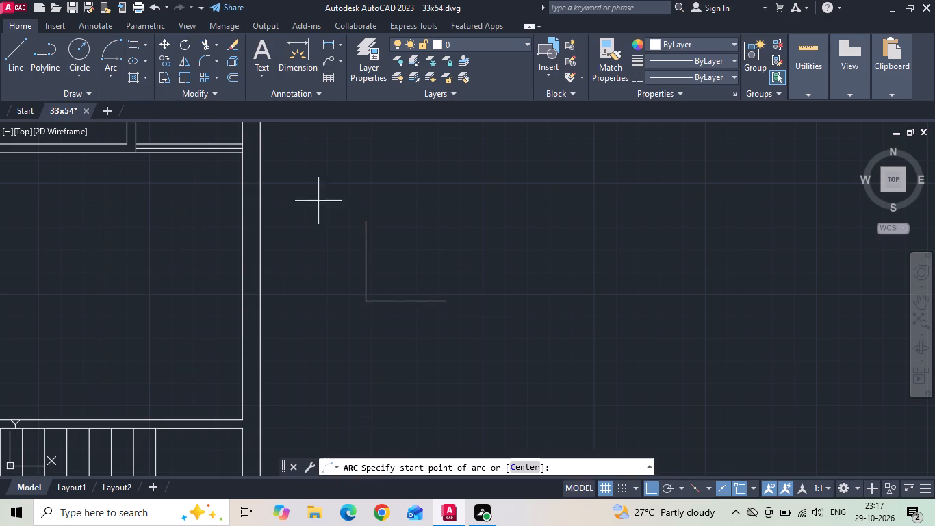
click(444, 300)
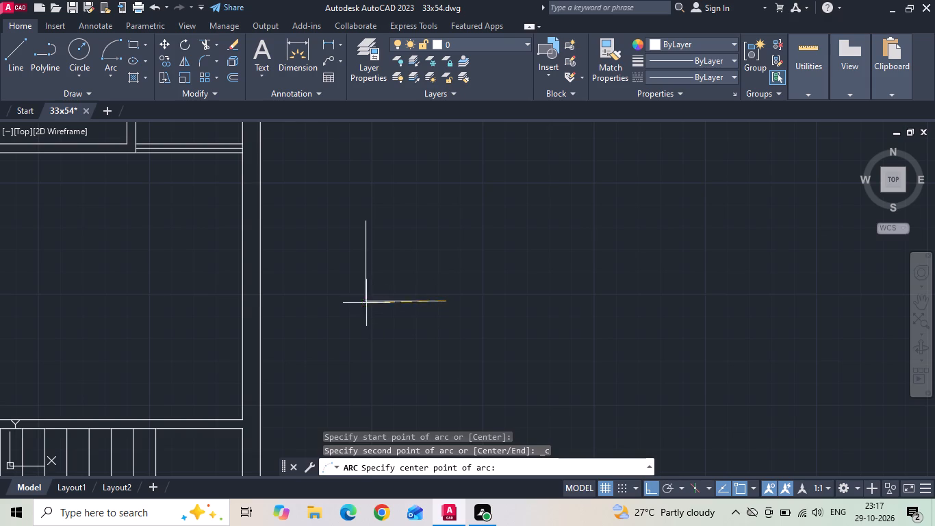
drag(365, 299, 364, 291)
click(352, 243)
key(Escape)
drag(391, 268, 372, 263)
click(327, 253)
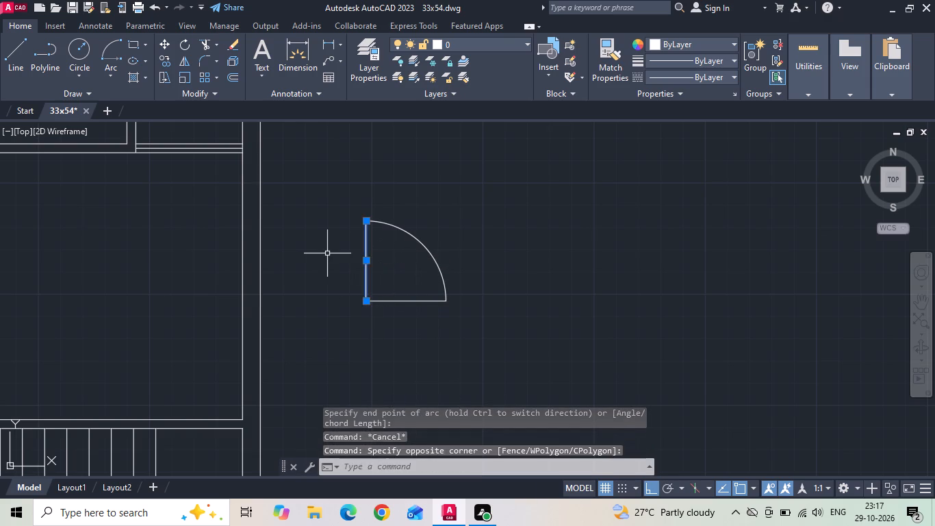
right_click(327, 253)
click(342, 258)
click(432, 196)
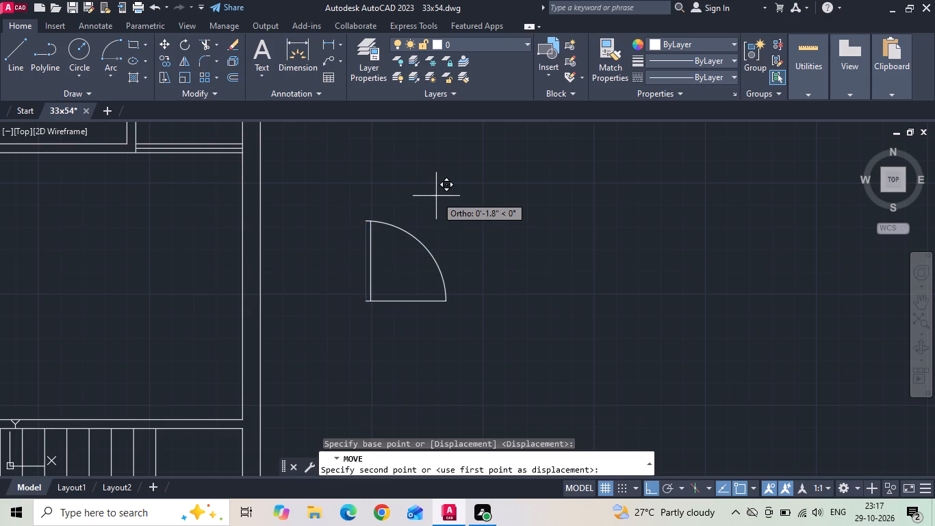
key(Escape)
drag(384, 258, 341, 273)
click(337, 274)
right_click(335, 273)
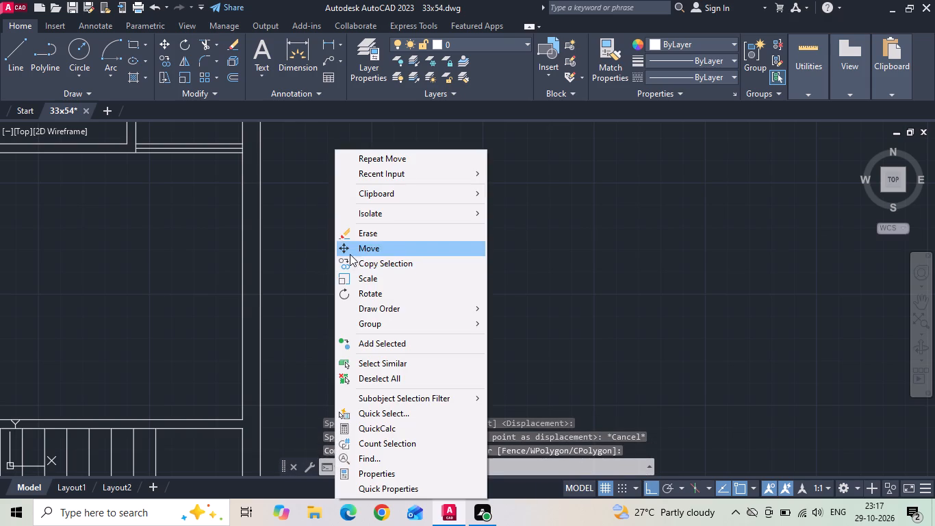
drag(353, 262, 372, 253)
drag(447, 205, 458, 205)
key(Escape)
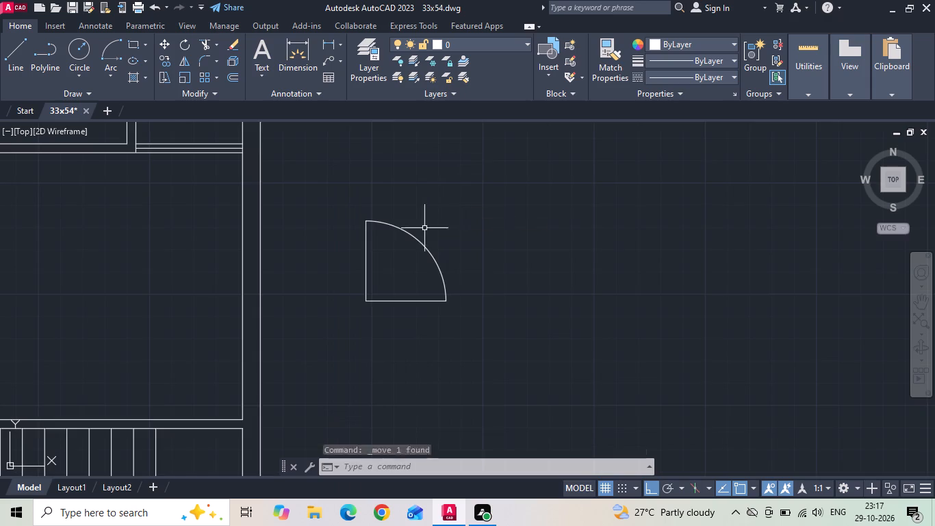
Copy the vertical line 1" toward the inside of the swing arc to give the 3' door leaf its thickness.
scroll(386, 252, up, 2)
drag(372, 255, 332, 270)
click(305, 278)
right_click(303, 277)
click(319, 264)
drag(420, 294, 441, 302)
text(1)
key(space)
key(Escape)
Trim away the horizontal base line between the 3' door leaf and the arc's end.
key(t)
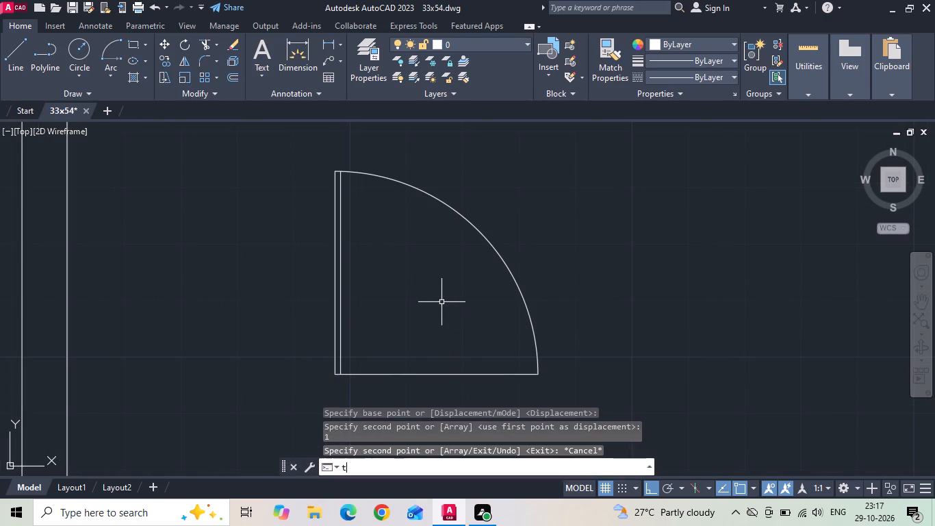
key(r)
key(space)
drag(433, 319, 422, 397)
middle_drag(417, 345, 406, 326)
key(Escape)
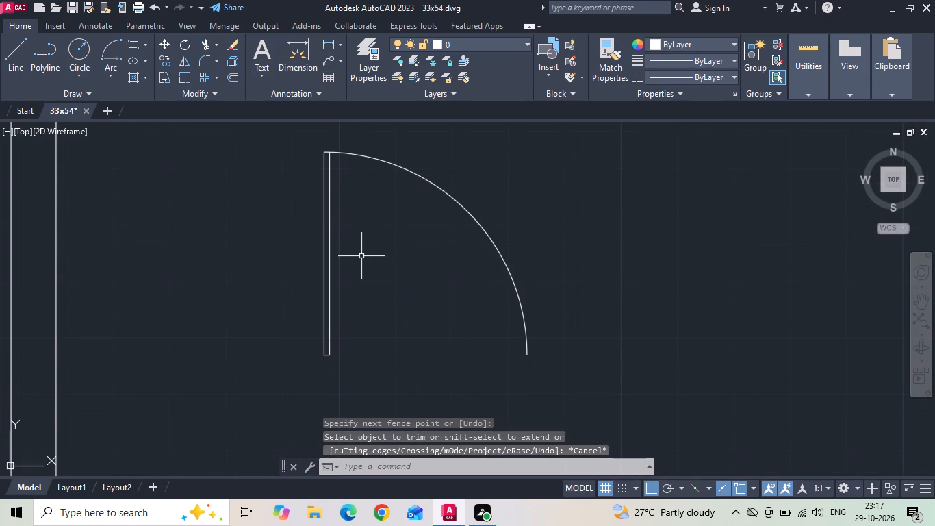
Draw an L beside the first door with a 2'6" vertical line and a 2'6" horizontal line from its lower end.
scroll(324, 262, down, 1)
text(l)
key(space)
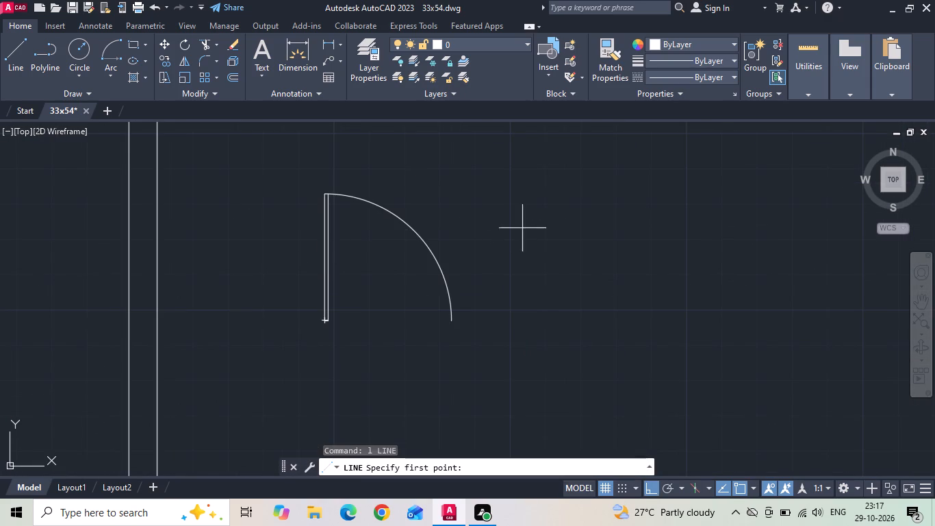
middle_drag(517, 231, 385, 240)
drag(427, 205, 426, 303)
text(2')
text(6)
key(space)
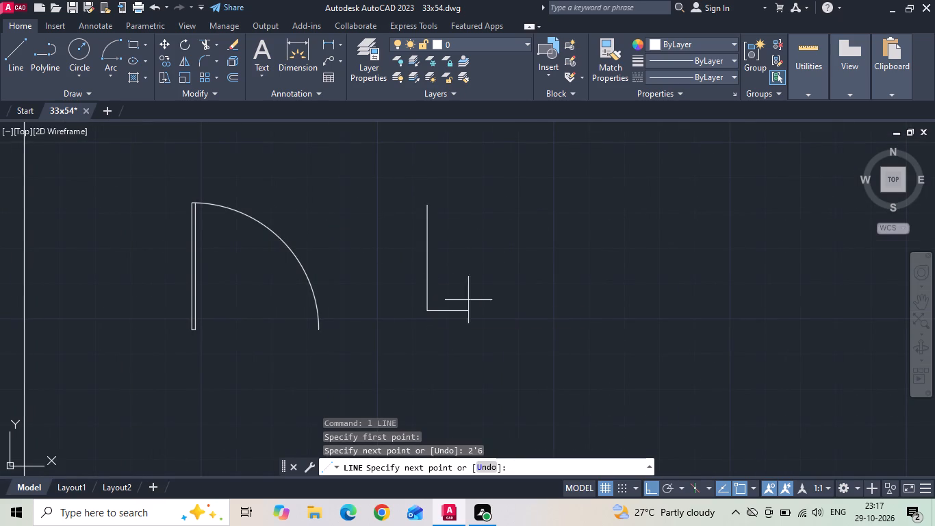
text(2'6)
key(space)
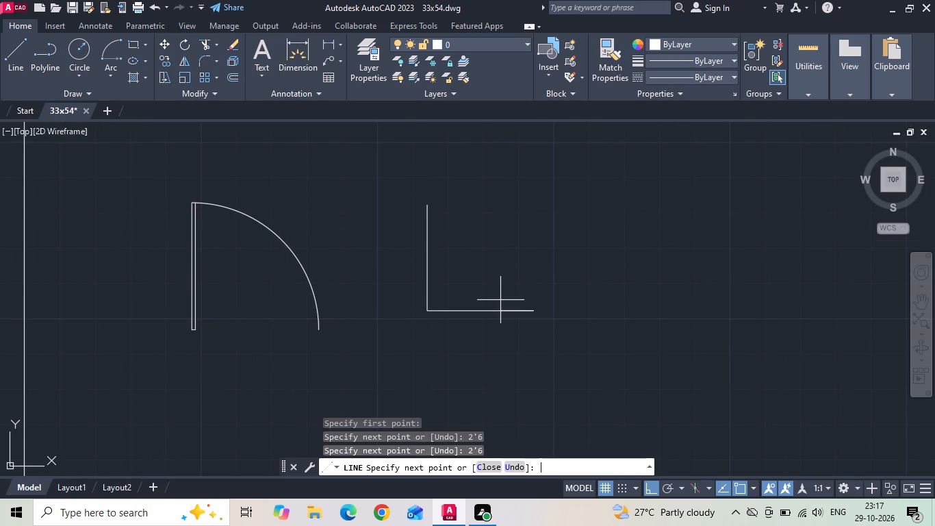
key(Escape)
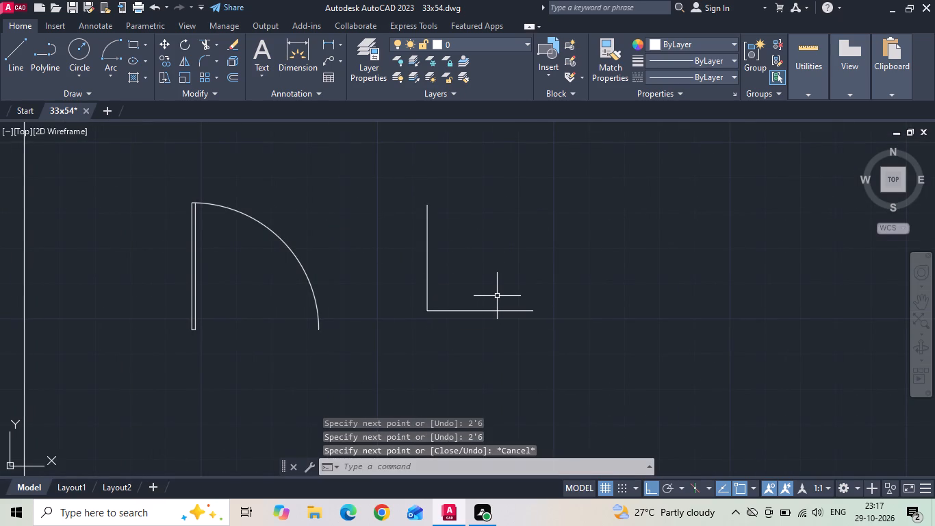
Draw the second door's swing arc from the horizontal line's free end, centred on the corner of the L.
click(118, 79)
click(114, 138)
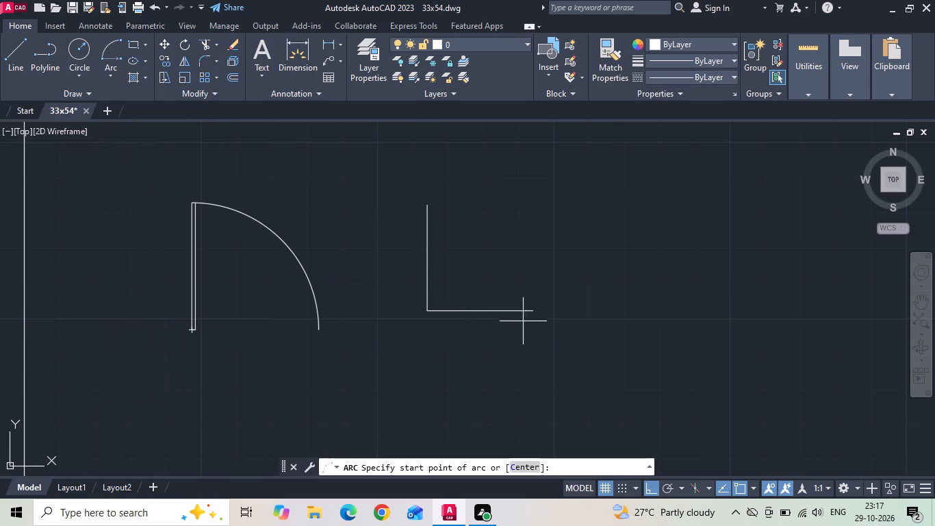
click(531, 311)
click(426, 311)
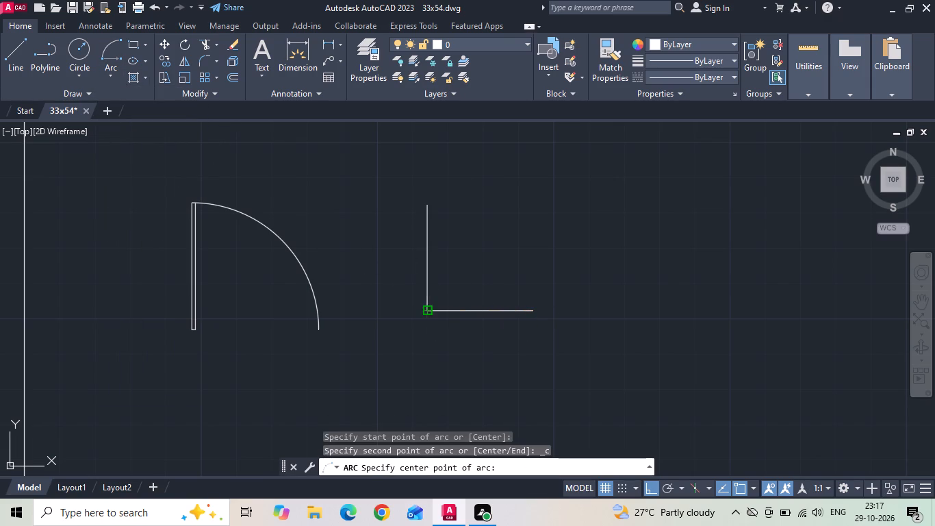
click(405, 253)
key(Escape)
Offset the second door's vertical line 1" toward the inside of its swing arc.
text(o 1)
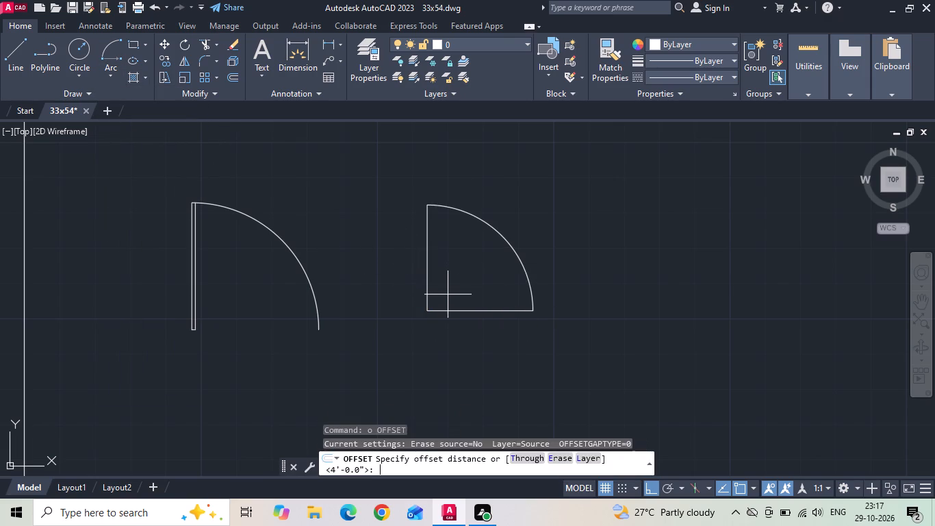
key(space)
click(428, 279)
click(444, 266)
key(Escape)
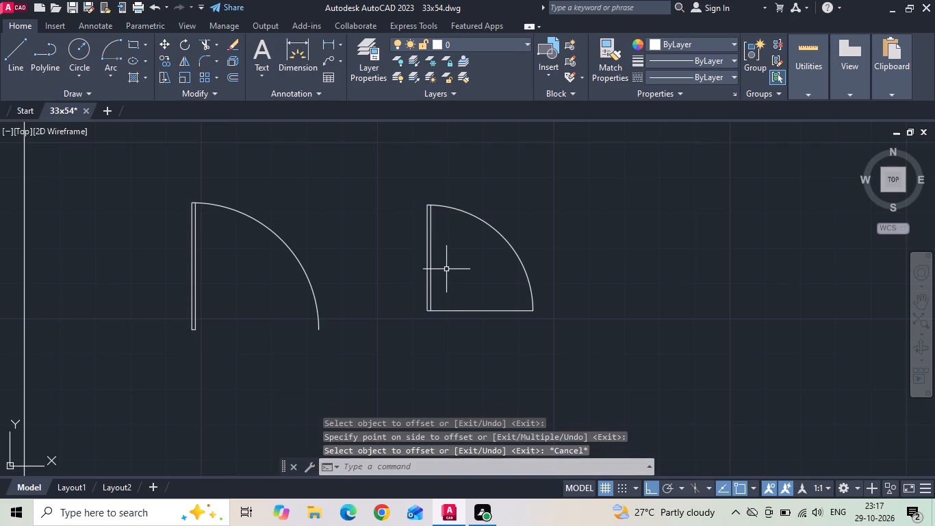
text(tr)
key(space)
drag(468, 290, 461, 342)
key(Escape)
Trim away the horizontal base line between the 2'6" door leaf and its arc's end.
key(t)
key(r)
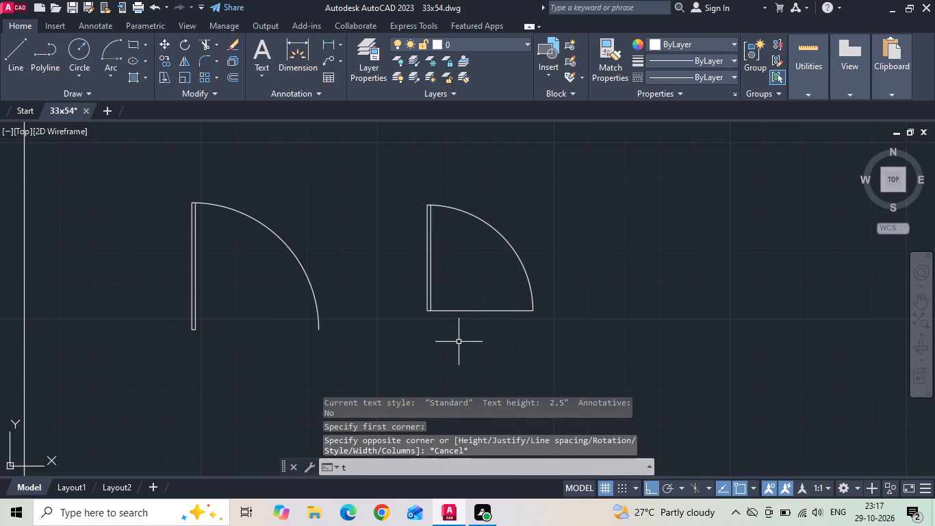
key(space)
drag(470, 297, 467, 347)
scroll(463, 344, down, 1)
key(Escape)
Save the drawing.
key(ctrl+s)
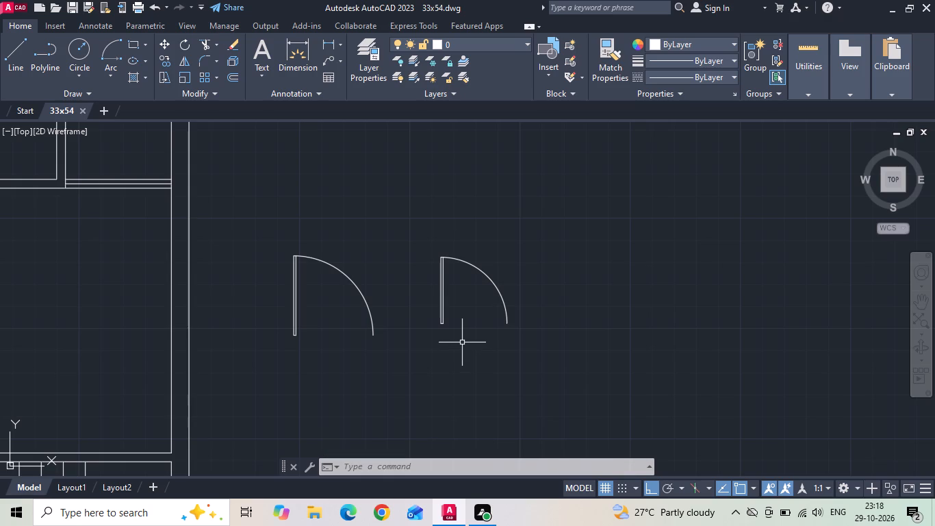
Load the ACAD_ISO02W100 (ISO dash) linetype into the drawing.
scroll(320, 325, up, 1)
drag(391, 266, 366, 322)
click(361, 327)
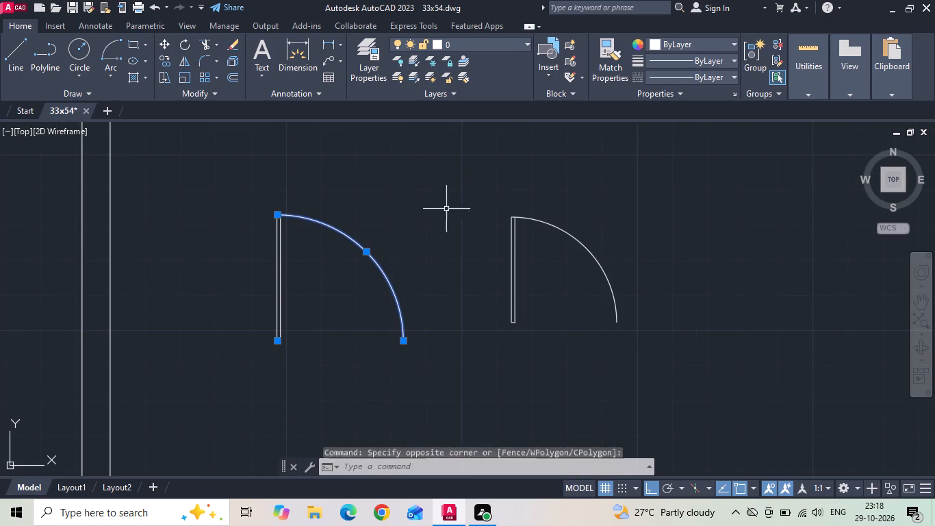
click(681, 77)
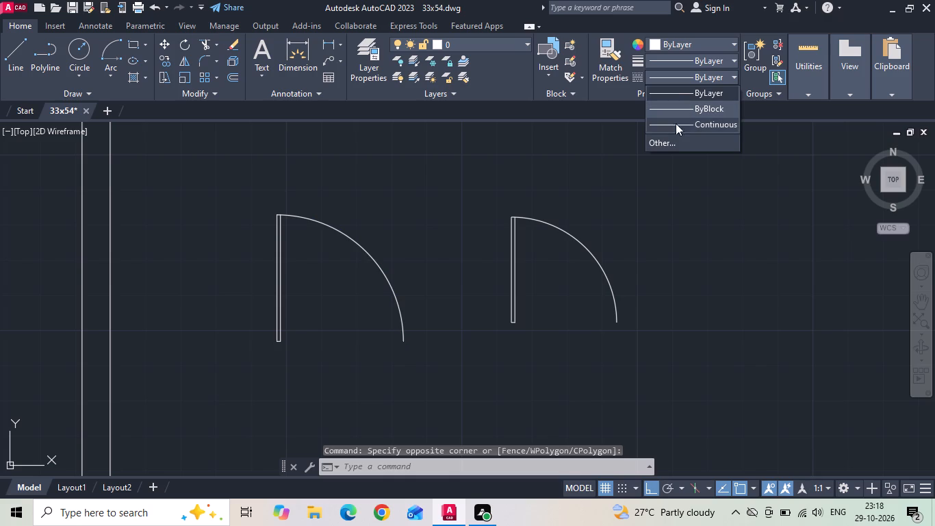
click(670, 141)
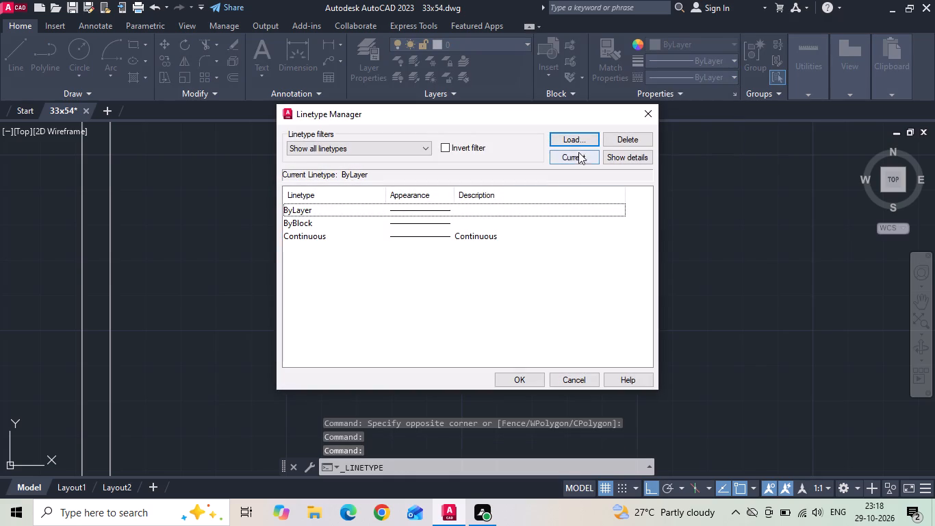
click(578, 140)
click(520, 228)
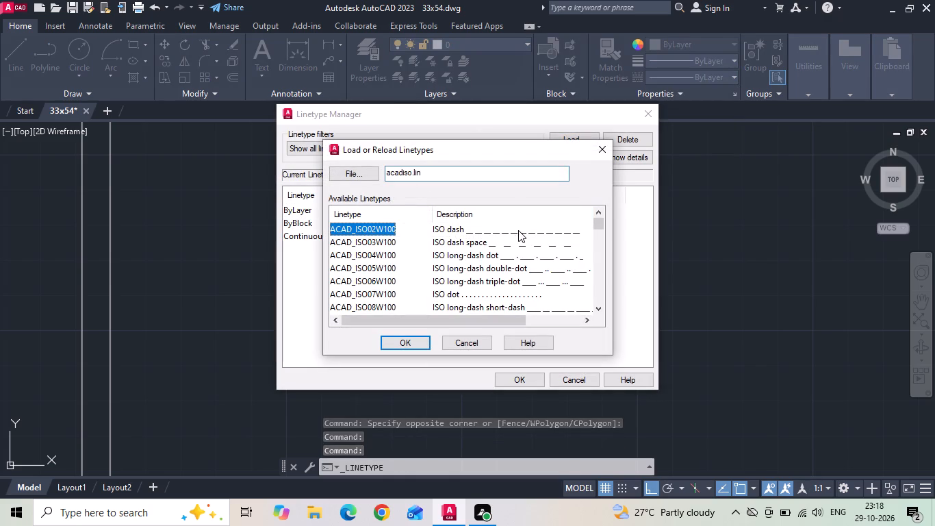
click(385, 341)
click(428, 238)
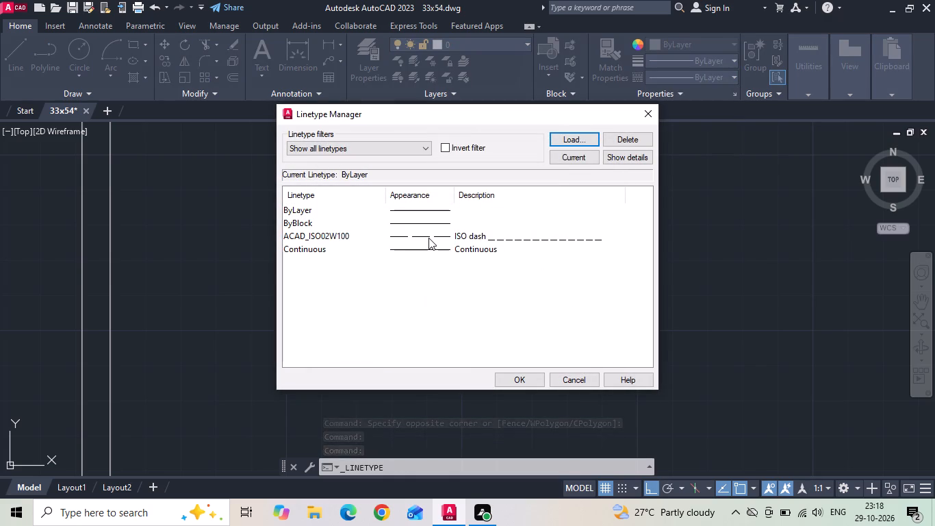
click(523, 380)
Assign the ACAD_ISO02W100 linetype to the swing arcs of both the 3' and the 2'6" door.
drag(398, 249, 390, 273)
click(370, 304)
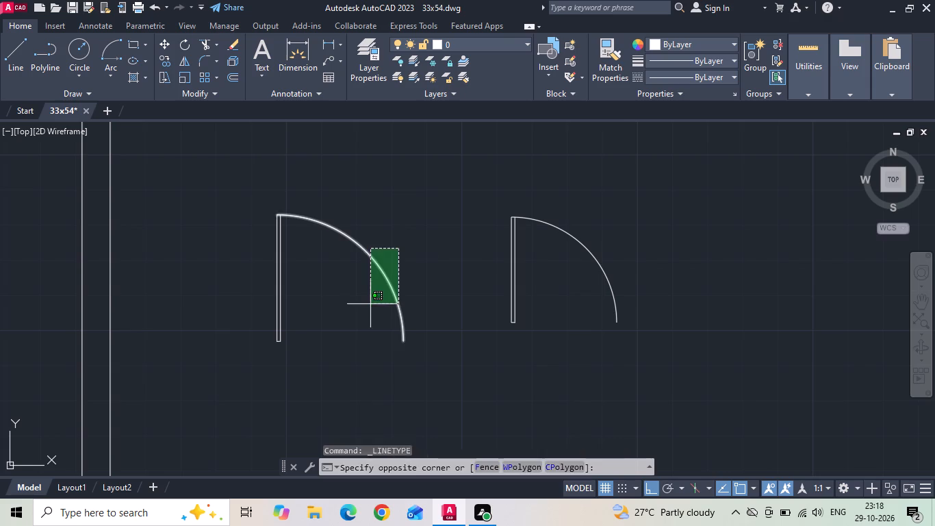
click(688, 79)
click(676, 127)
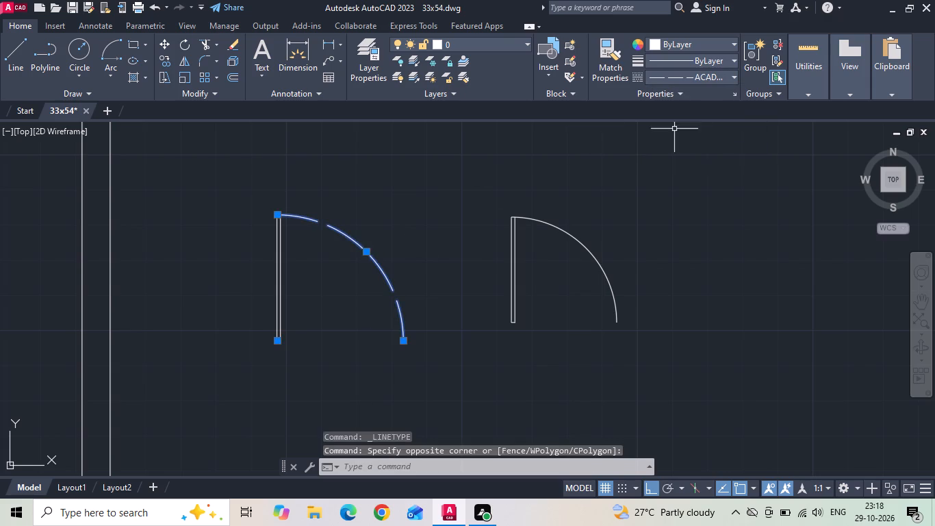
key(Escape)
drag(600, 205, 554, 264)
click(554, 264)
click(688, 75)
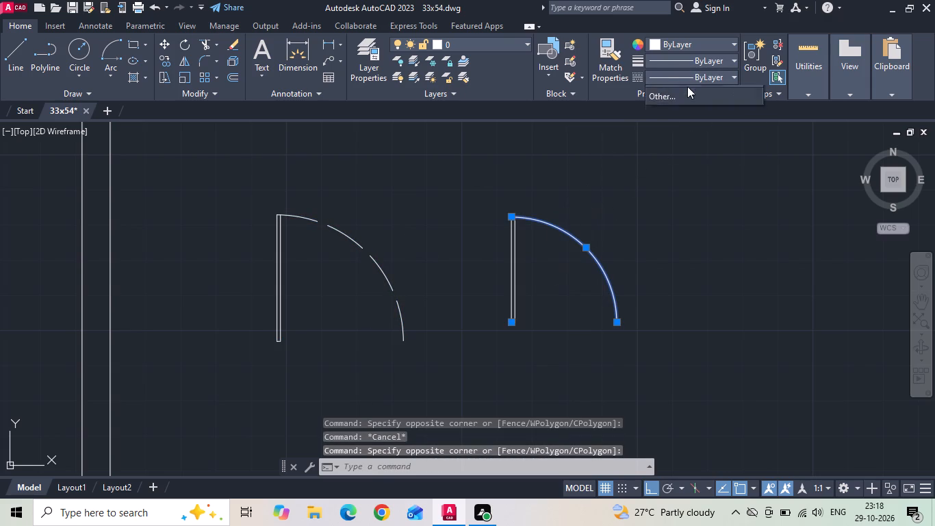
click(687, 121)
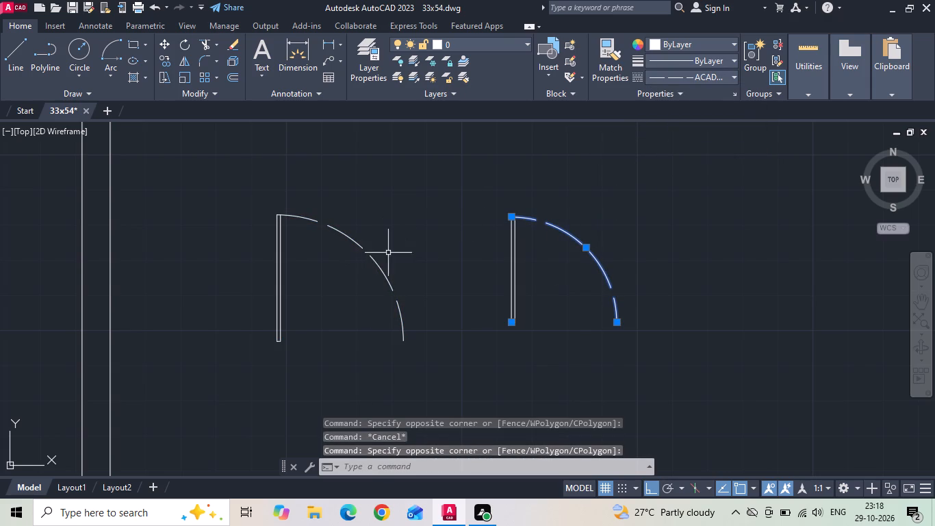
Set the linetype scale of both door swing arcs to 0.3.
drag(390, 253, 371, 275)
click(344, 290)
right_click(341, 288)
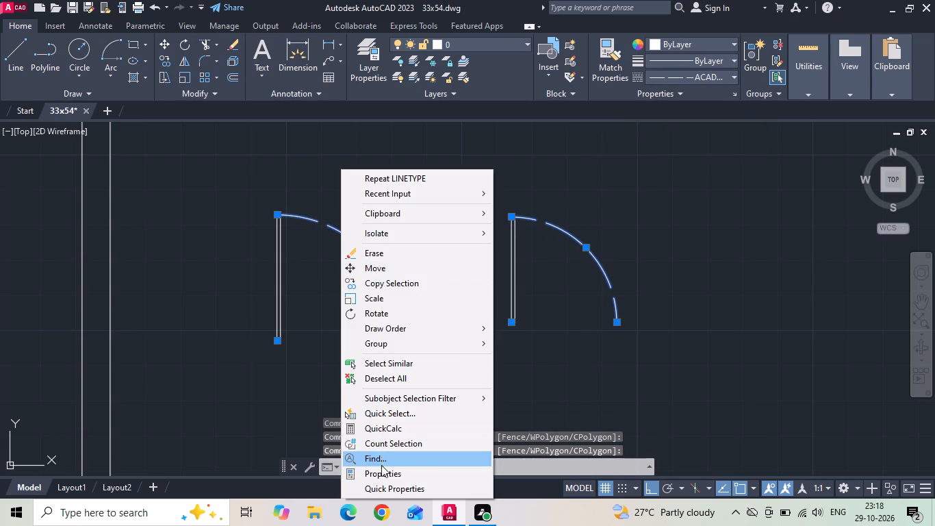
click(382, 472)
click(103, 115)
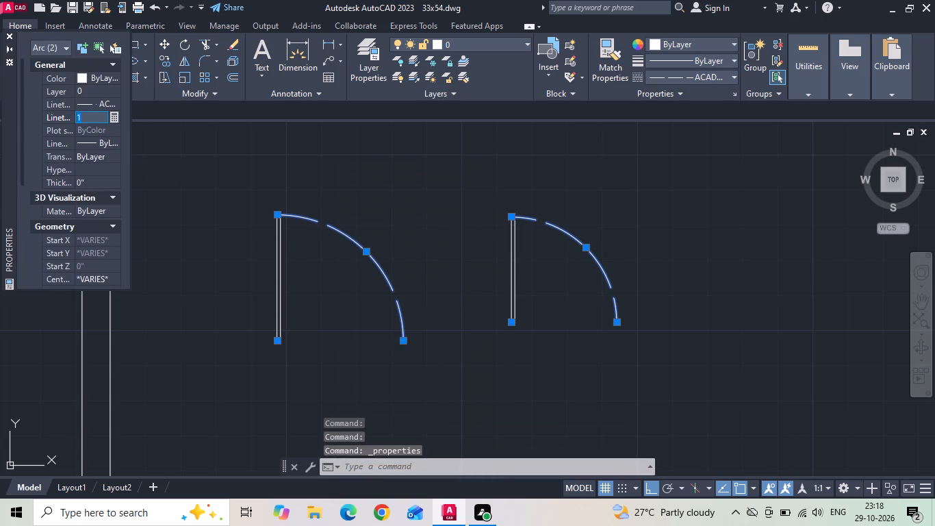
text(.3)
key(Return)
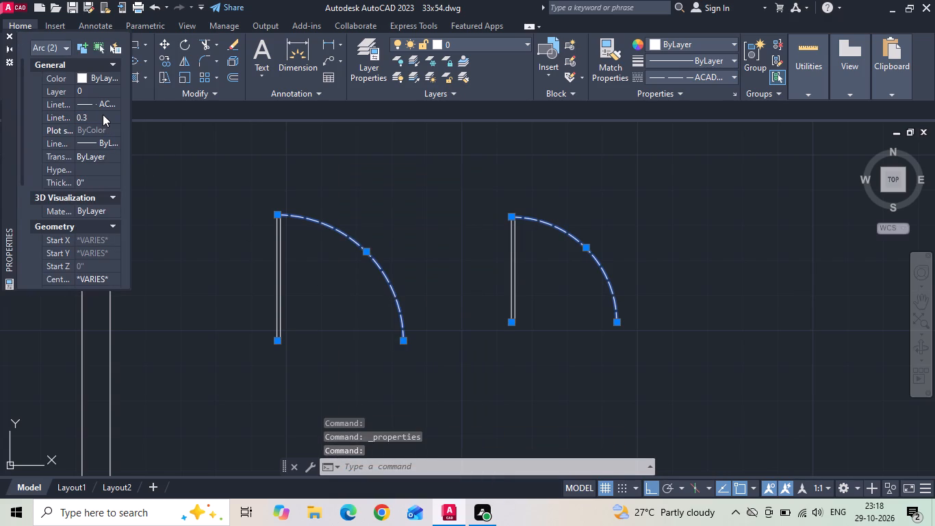
key(Escape)
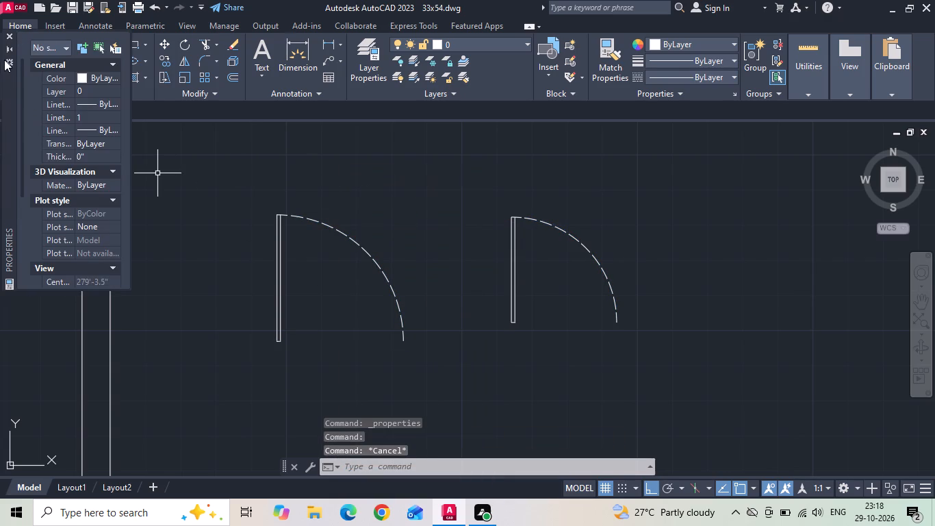
click(10, 35)
Convert the 3' door's leaf and dashed arc into a block named d1 and return to the drawing.
text(b)
key(space)
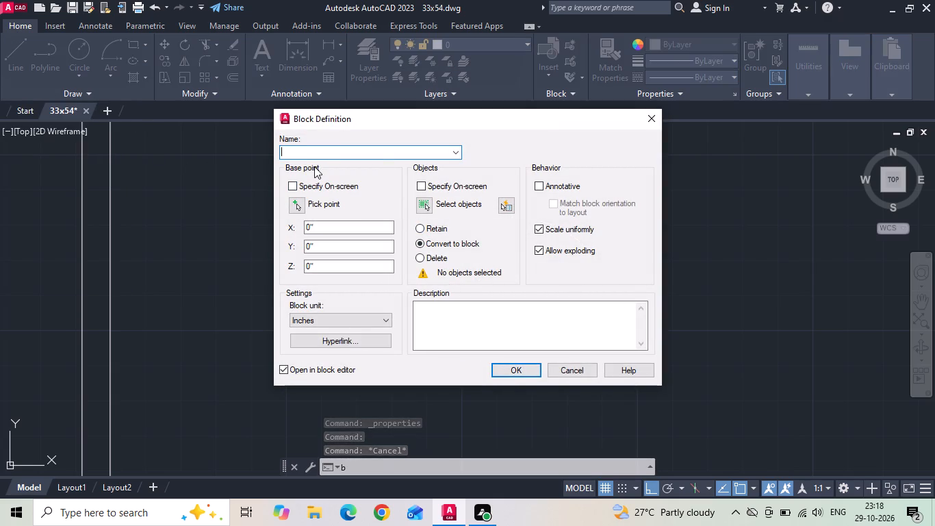
key(d)
key(1)
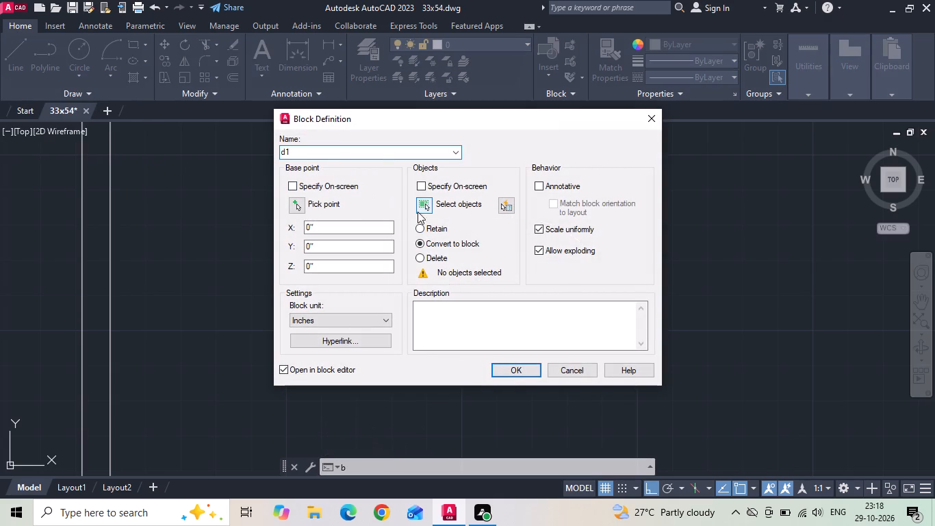
click(420, 207)
drag(428, 180, 434, 220)
click(238, 390)
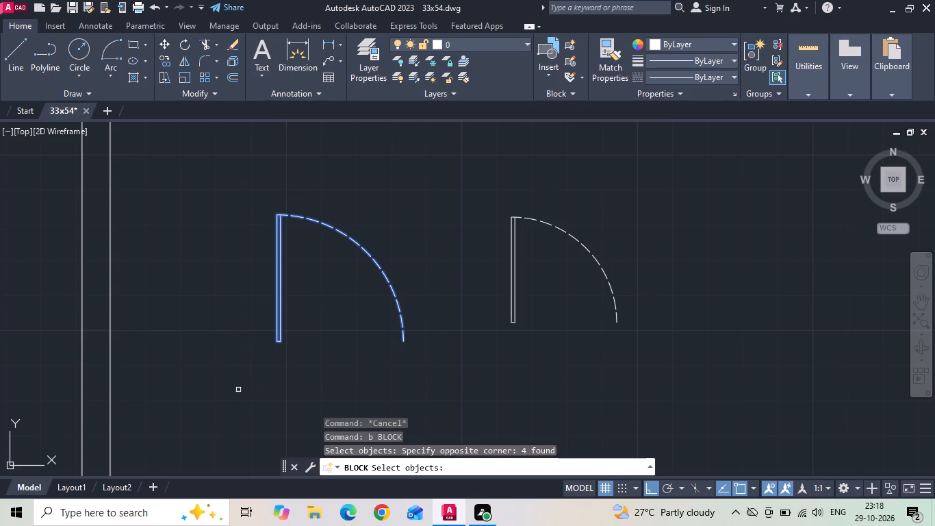
key(space)
click(500, 370)
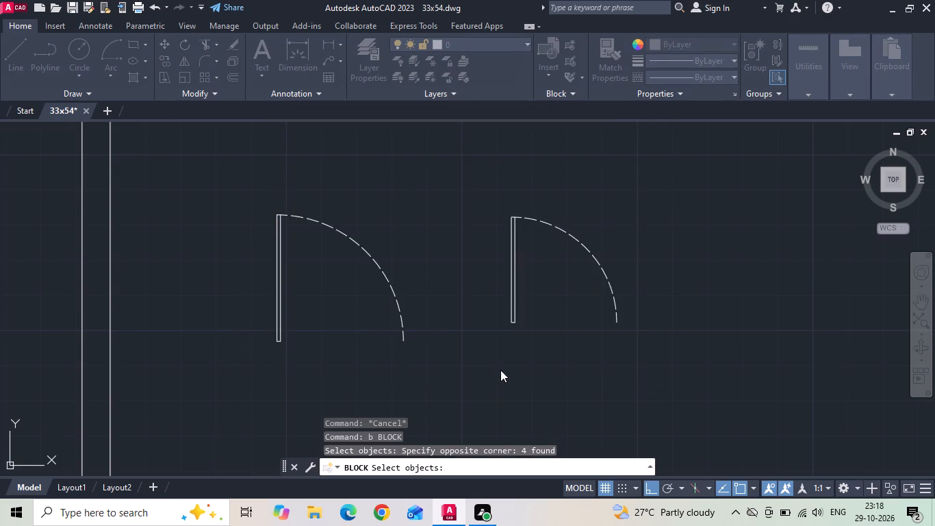
key(ctrl+z)
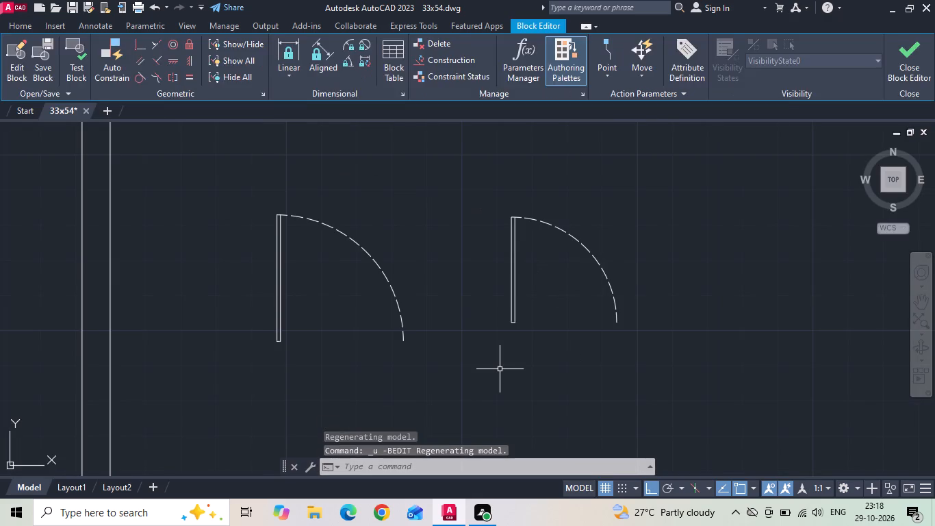
Convert the 2'6" door's leaf and dashed arc into a block named d2 and return to the drawing.
key(b)
key(space)
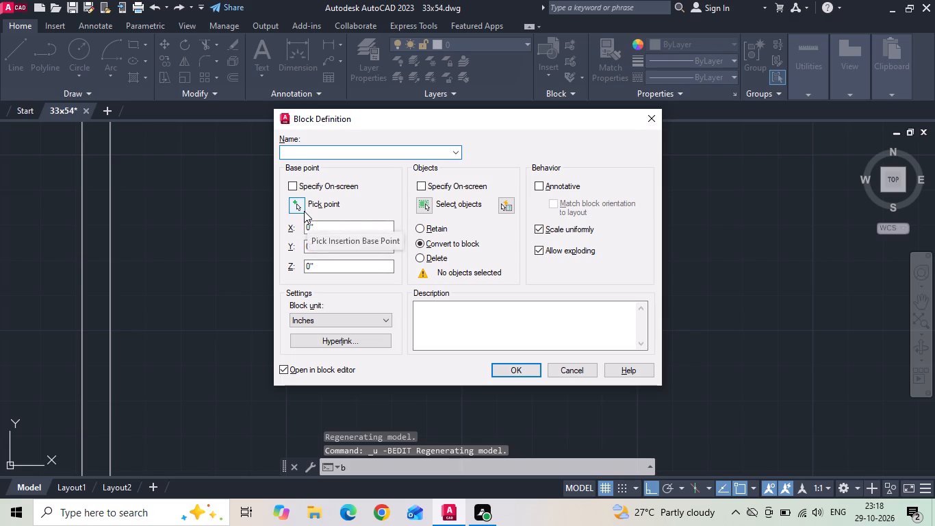
text(d2)
click(432, 206)
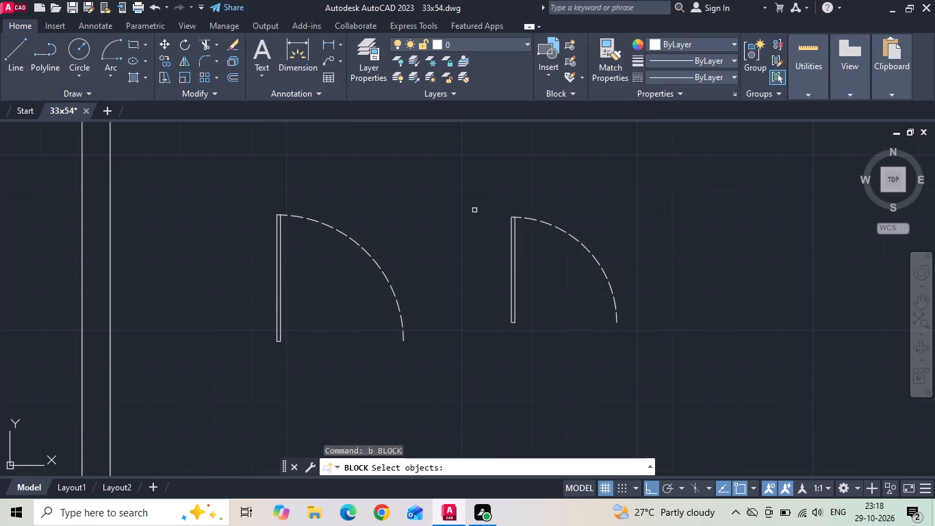
drag(647, 181, 661, 245)
click(495, 366)
key(space)
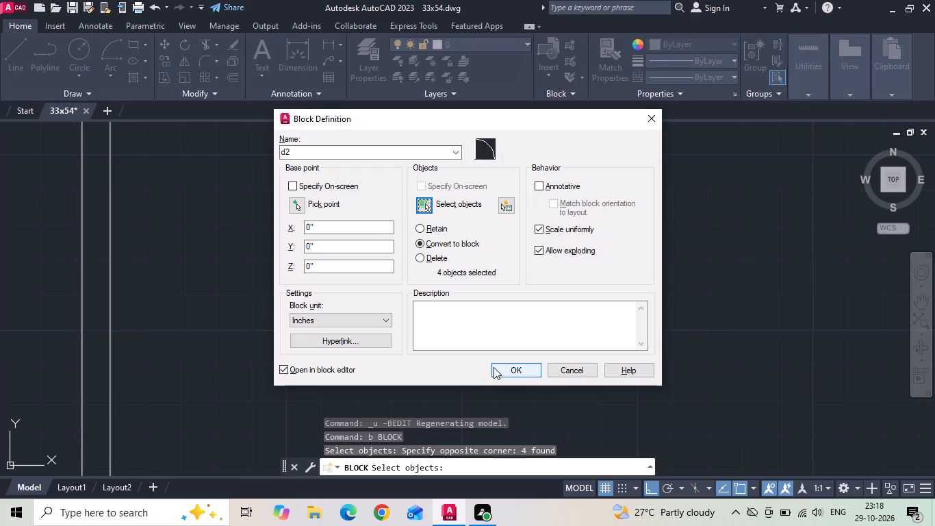
click(511, 368)
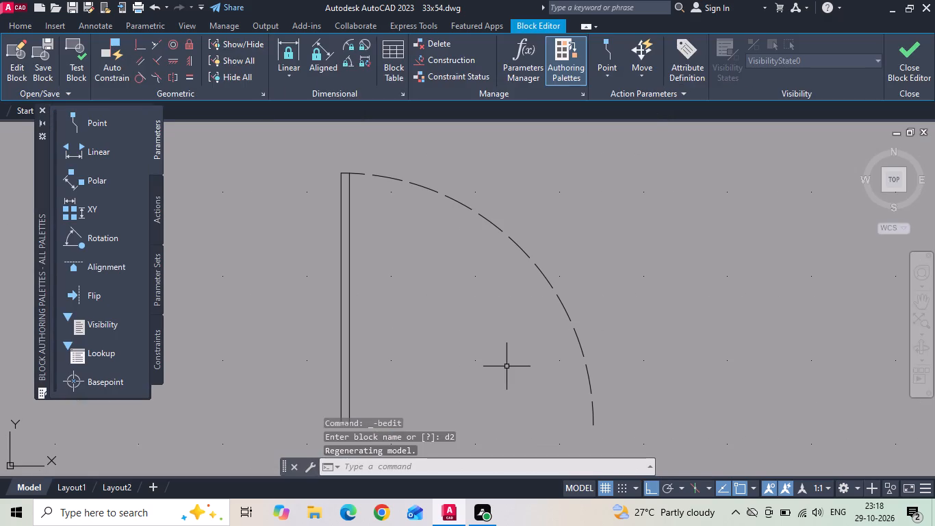
key(ctrl+z)
Move the 3' door block by its arc's end to the wall end's midpoint at the 9'-10" x 10' bedroom doorway.
drag(417, 300, 396, 300)
click(346, 297)
right_click(346, 297)
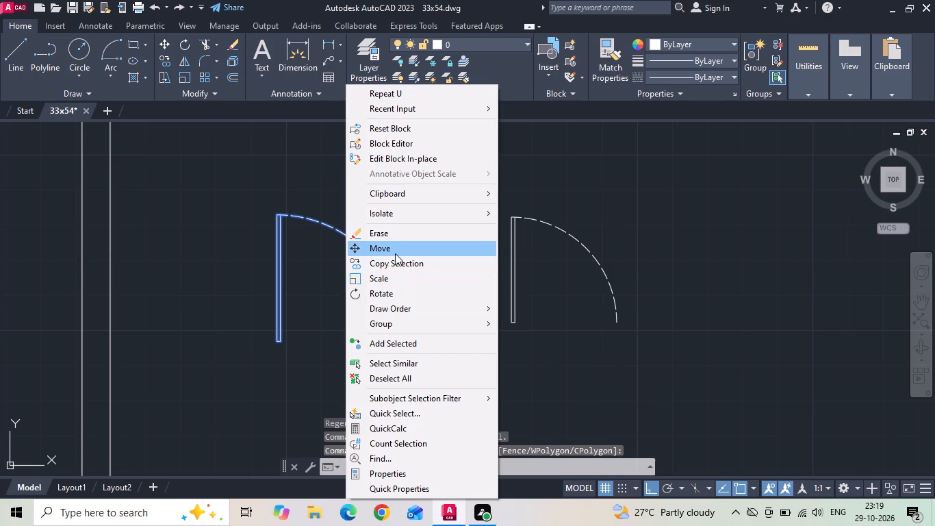
click(395, 253)
scroll(396, 355, up, 1)
click(406, 333)
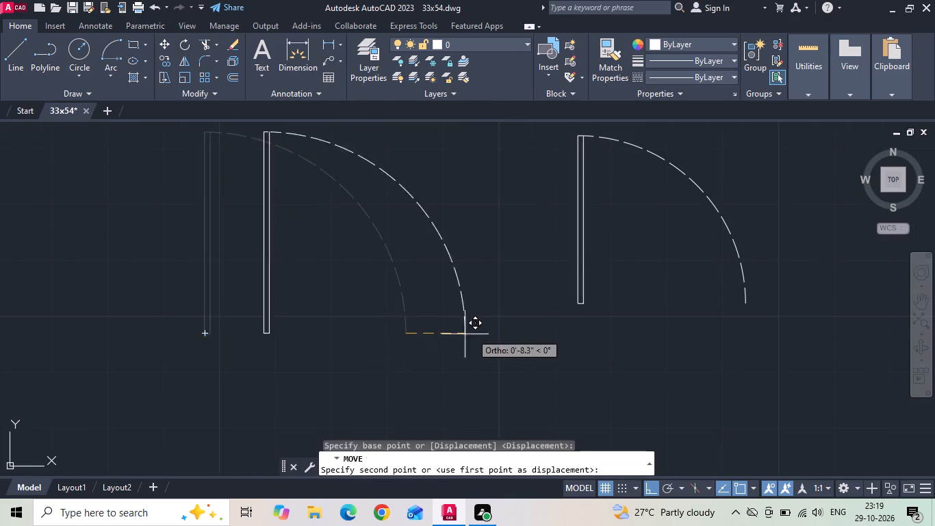
scroll(485, 330, down, 6)
scroll(397, 318, up, 6)
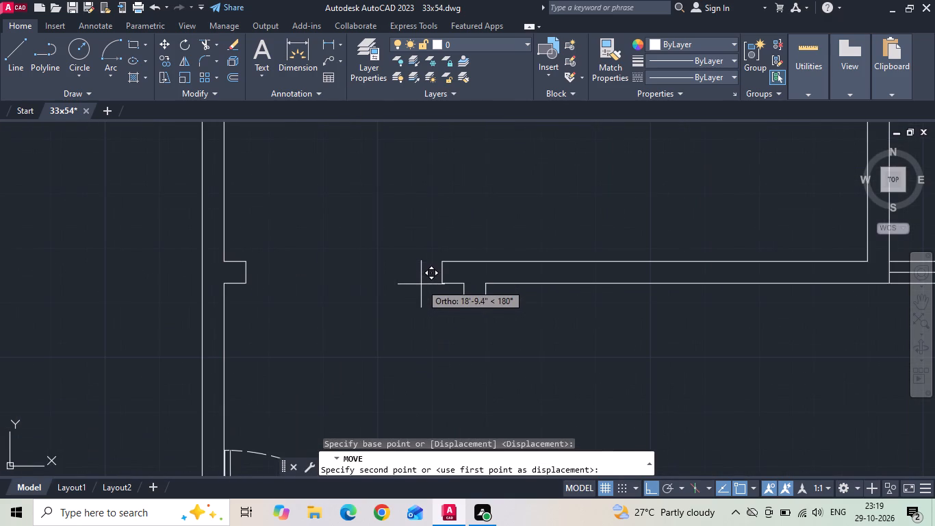
click(441, 272)
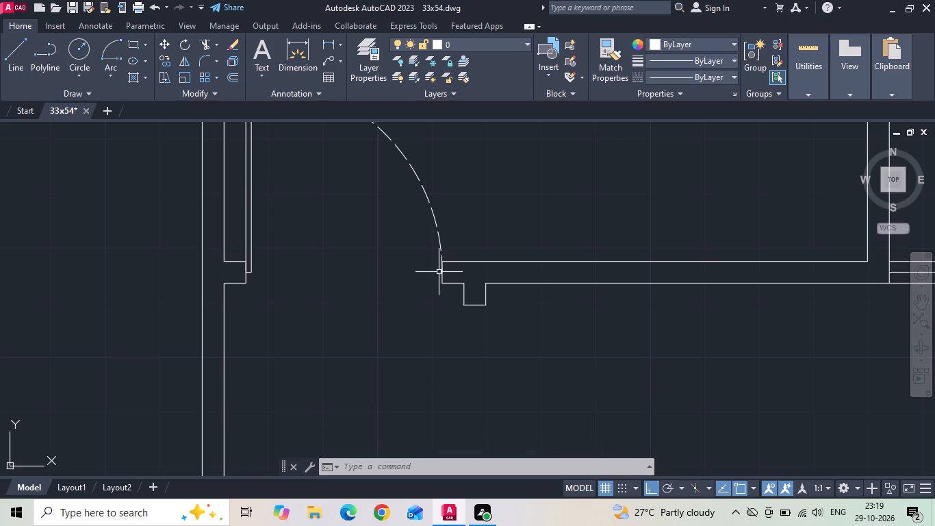
Mirror the placed 3' door about a vertical line beside the bedroom wall, keeping the original.
scroll(448, 252, down, 2)
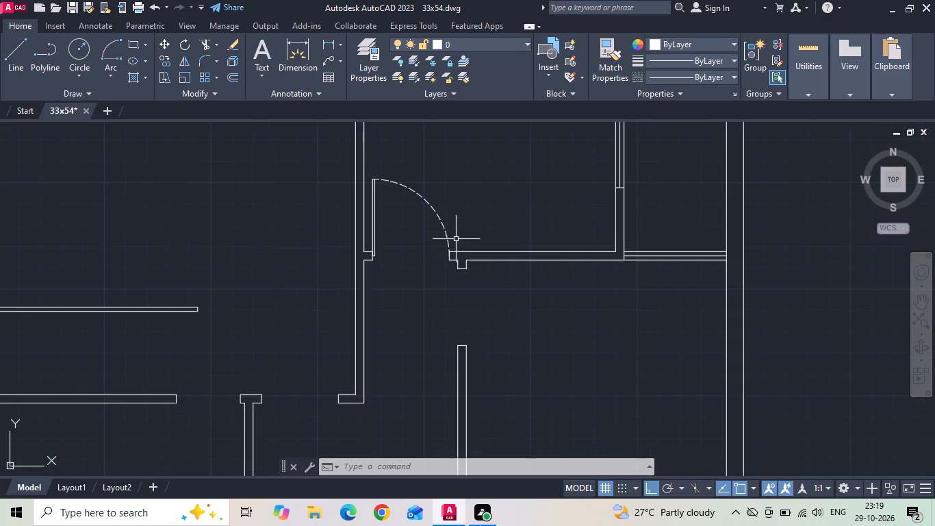
click(441, 209)
click(413, 196)
text(mi)
key(space)
drag(318, 240, 318, 249)
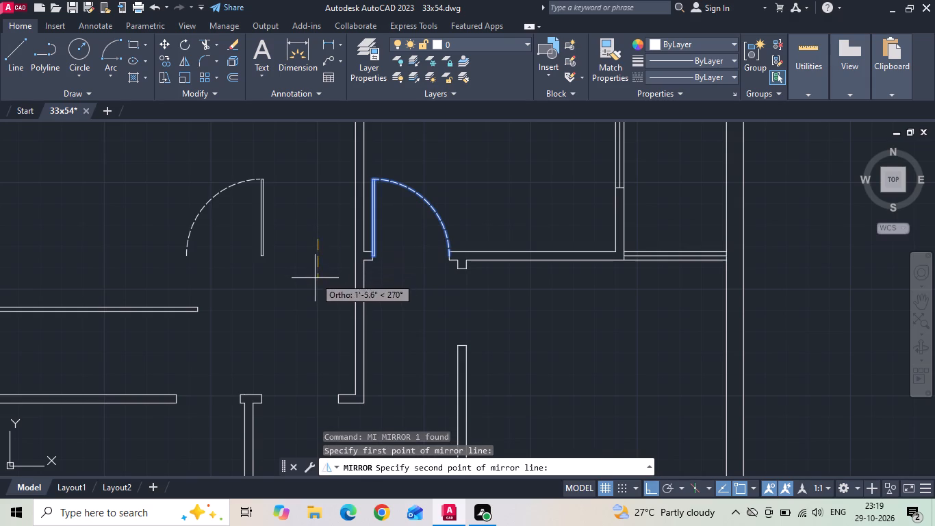
click(315, 278)
text(n)
key(space)
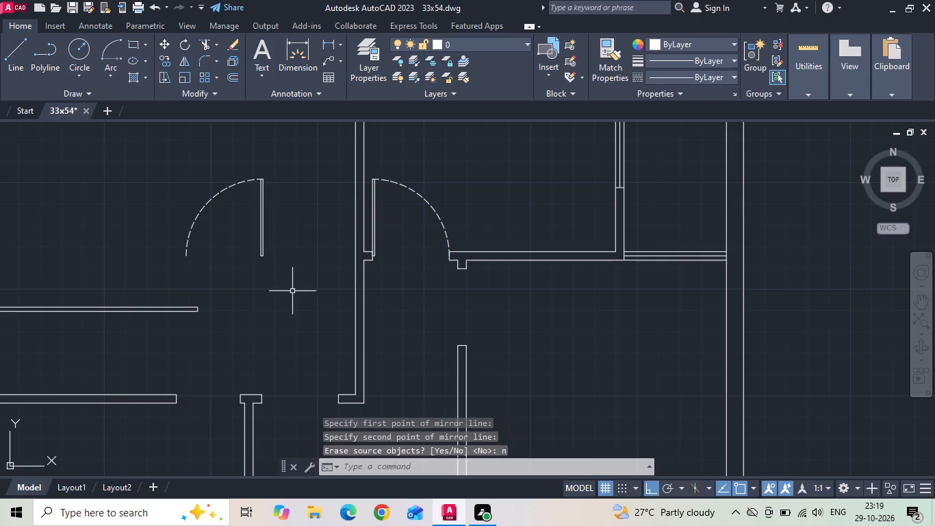
Move the mirrored 3' door by its arc's end to the midpoint of the T-shaped wall's end at the passage doorway.
drag(292, 291, 285, 286)
click(242, 236)
right_click(242, 236)
click(246, 249)
scroll(192, 264, up, 1)
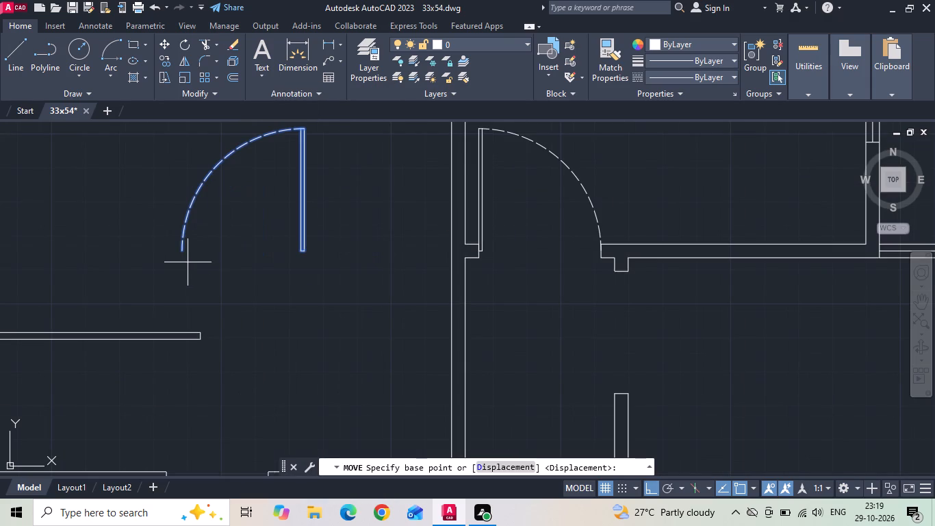
click(184, 254)
scroll(261, 211, down, 2)
scroll(281, 310, up, 3)
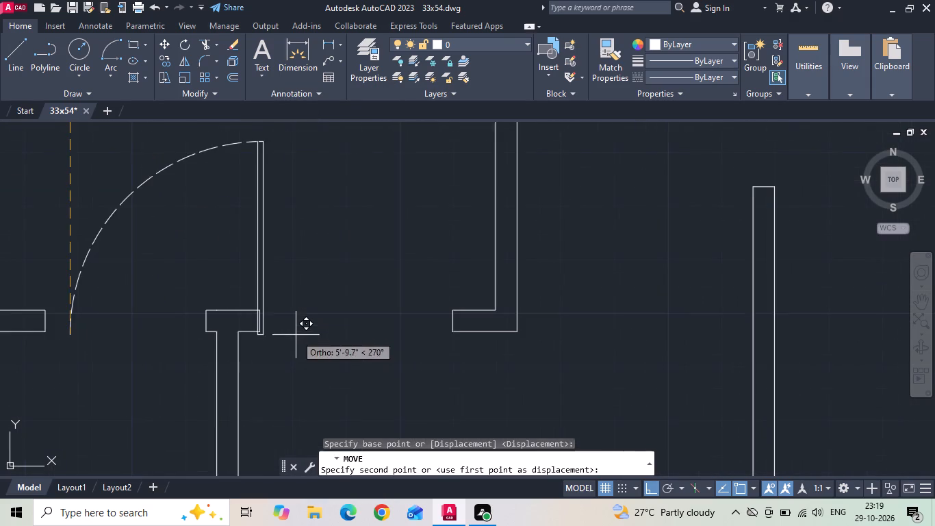
click(260, 322)
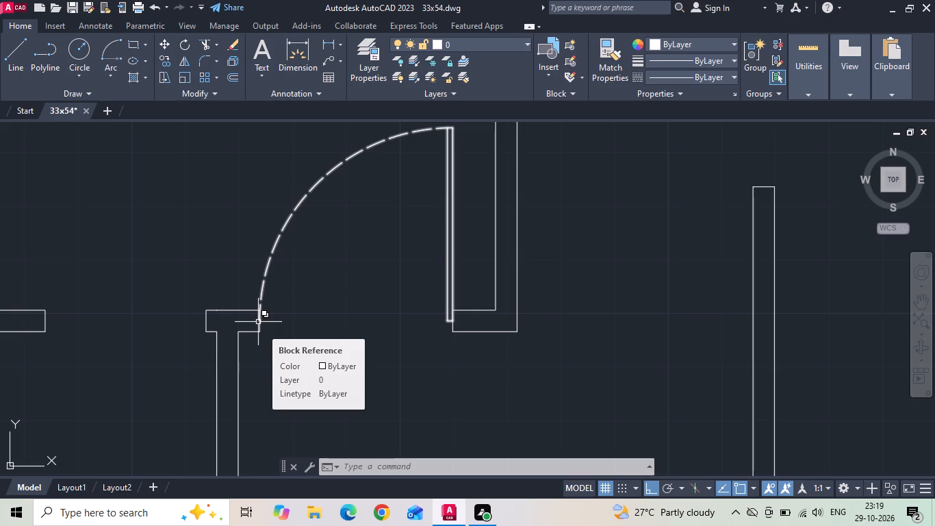
key(Escape)
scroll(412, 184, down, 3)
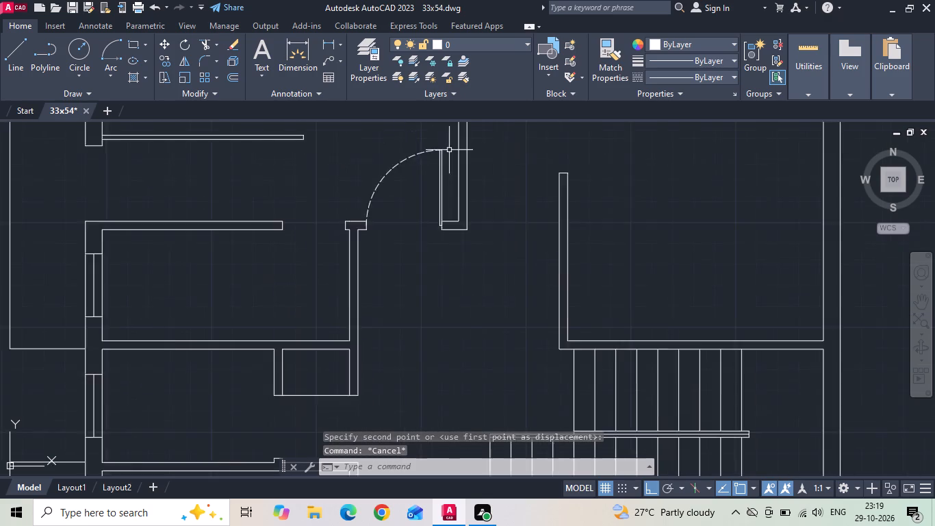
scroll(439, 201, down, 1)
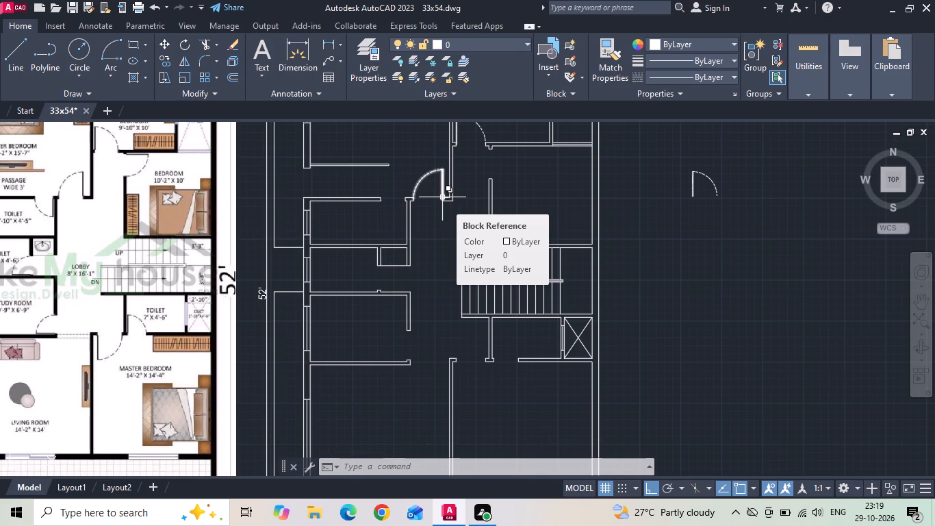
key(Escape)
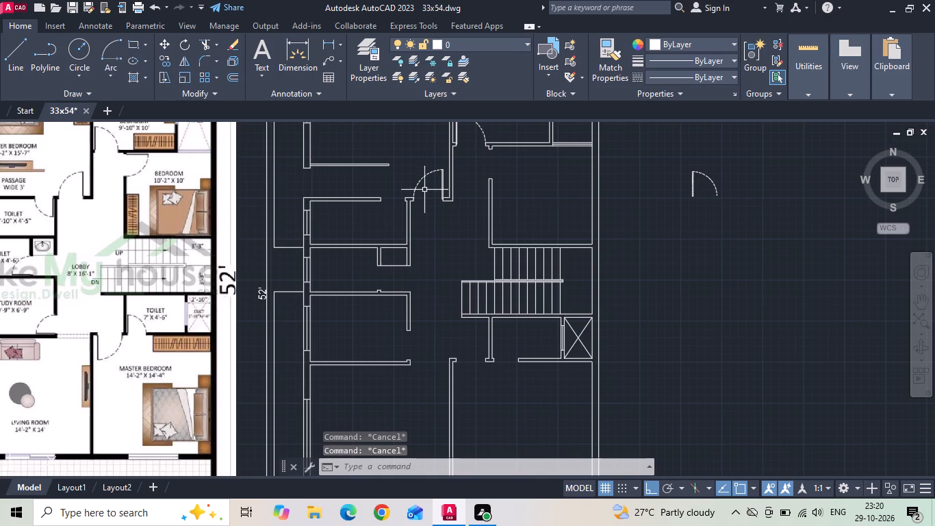
Copy the 3' door at the passage doorway straight down to near the 14'-2" x 14'-4" master bedroom doorway.
click(425, 179)
right_click(424, 168)
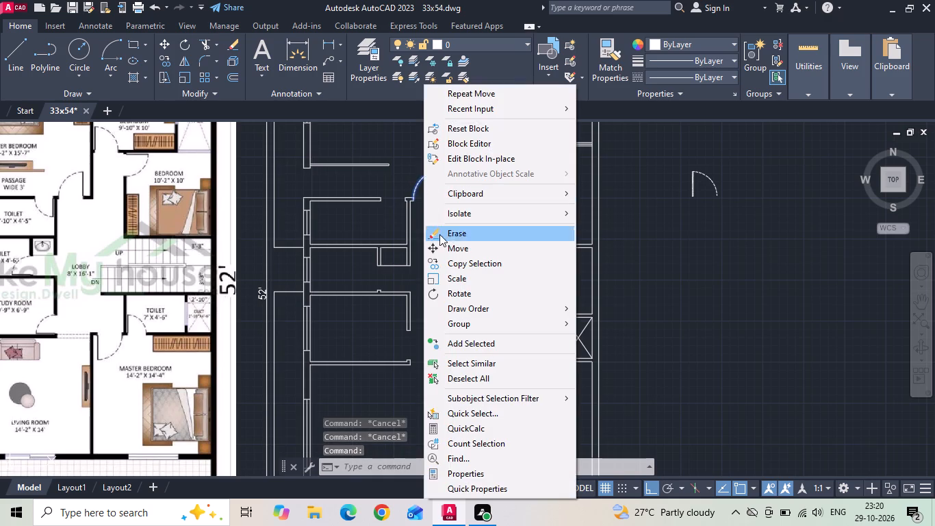
click(444, 259)
drag(431, 199, 431, 214)
scroll(427, 371, up, 3)
click(426, 358)
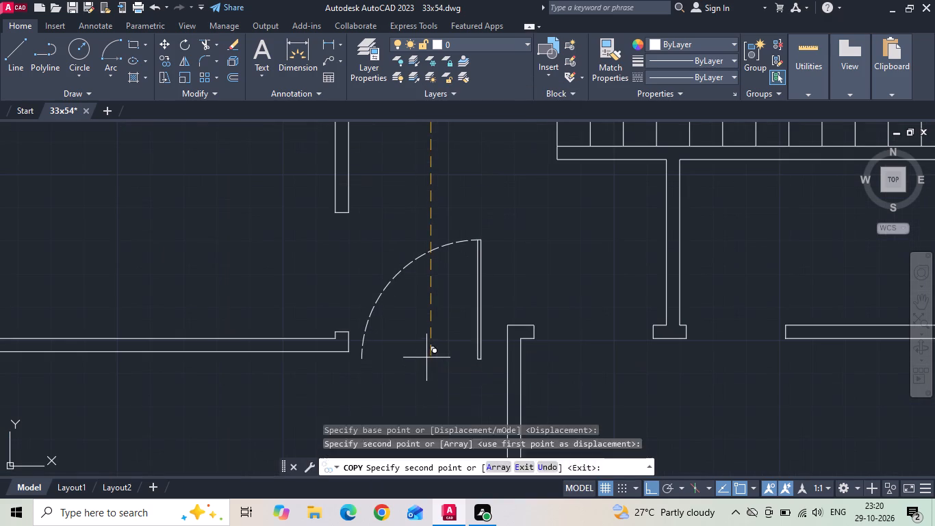
key(Escape)
Rotate the copied 3' door near the 14'-2" x 14'-4" master bedroom by 180 degrees.
click(480, 271)
right_click(480, 271)
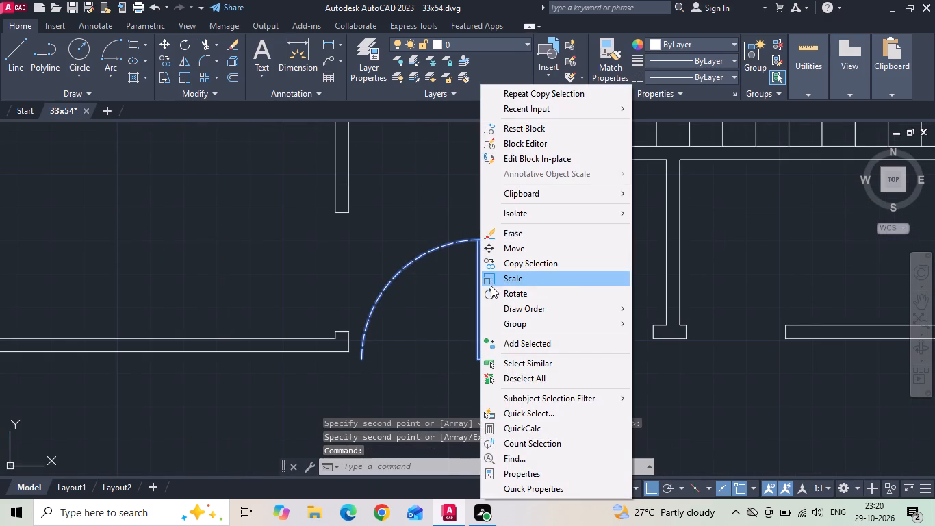
click(491, 290)
drag(490, 281, 489, 290)
click(388, 262)
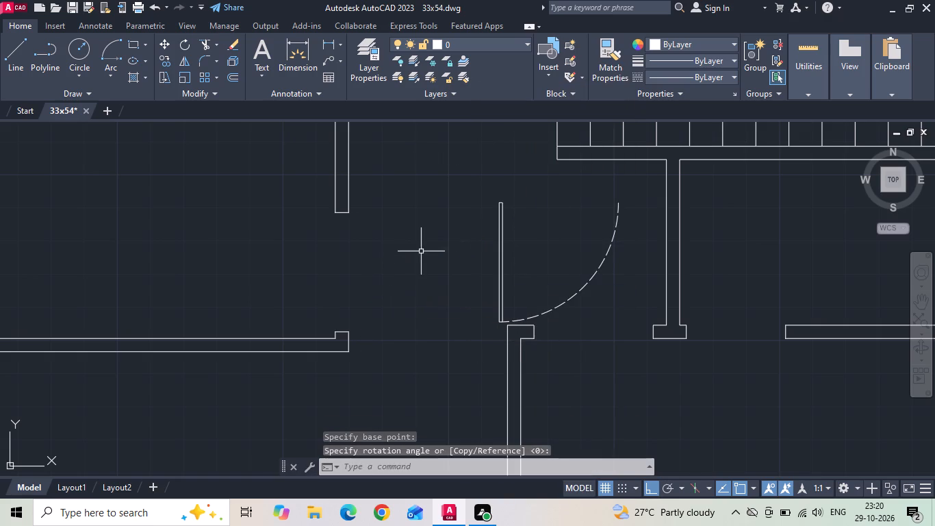
Move the rotated 3' door by its arc's end to the midpoint of the toilet wall's end at the master bedroom doorway.
drag(514, 220, 491, 234)
click(448, 251)
right_click(448, 251)
click(474, 253)
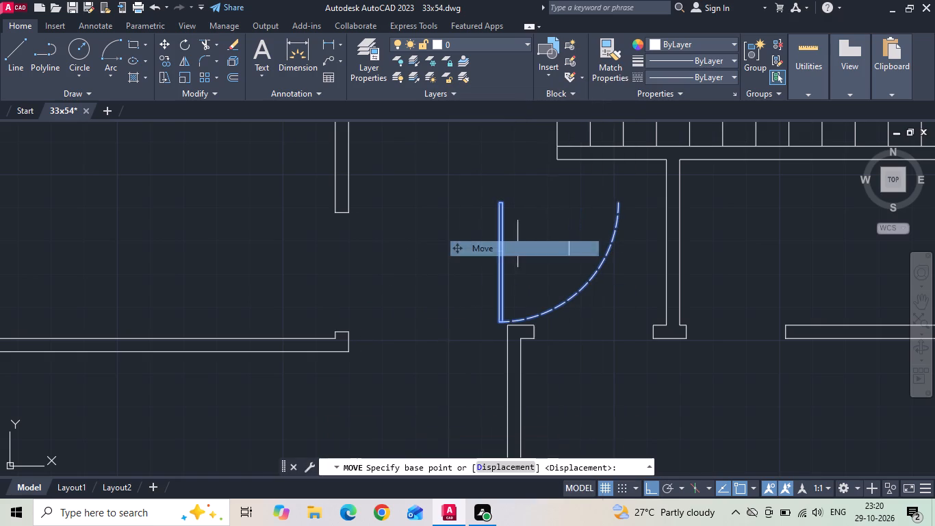
click(619, 202)
scroll(660, 347, up, 2)
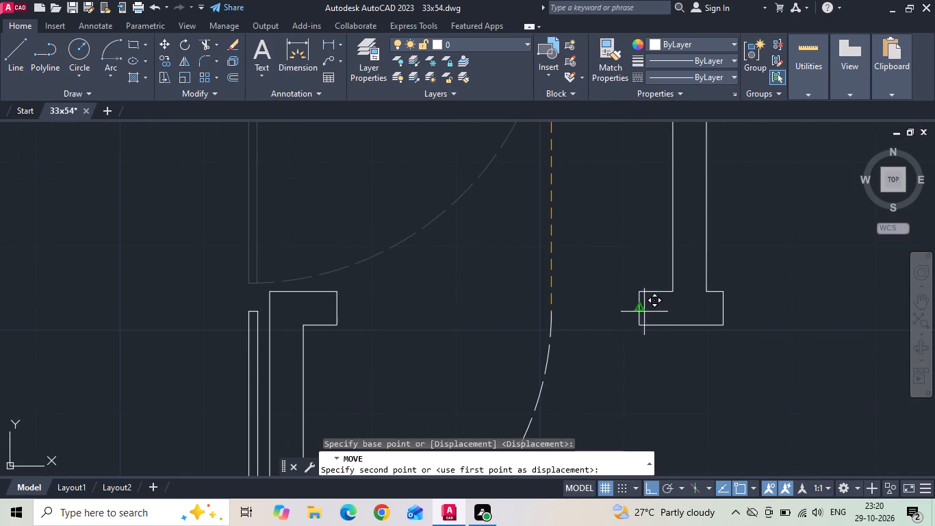
click(643, 308)
Draw two parallel horizontal lines about 4' long across the opening between the living room's top wall and the master bedroom wall.
scroll(622, 236, down, 2)
key(l)
key(space)
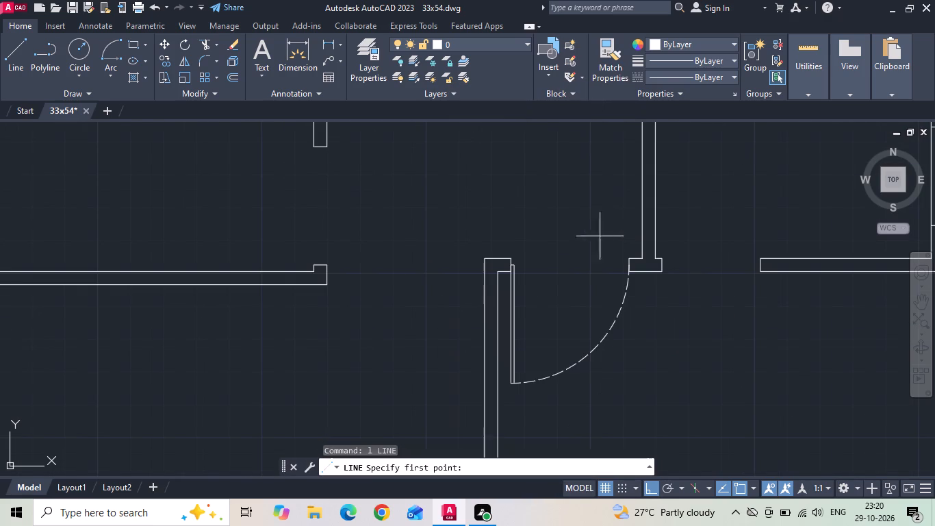
scroll(479, 251, up, 1)
scroll(582, 260, down, 3)
scroll(529, 285, down, 1)
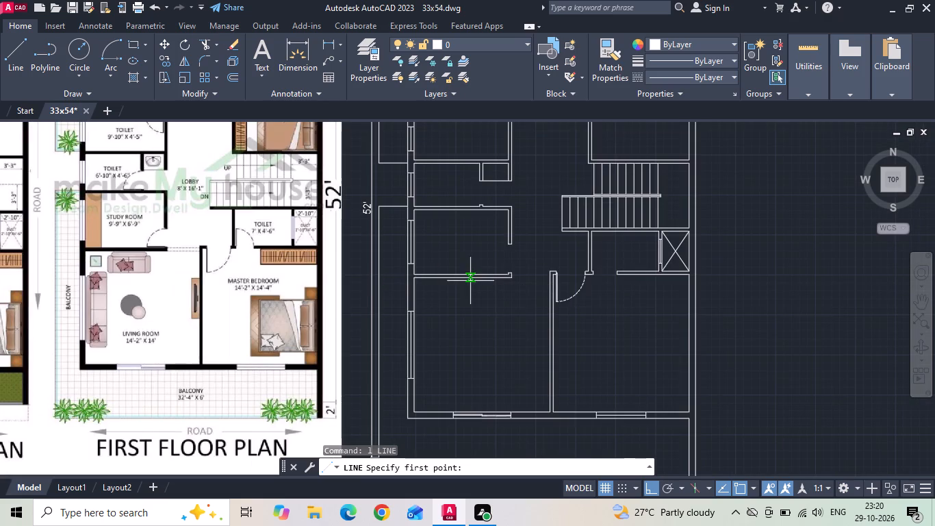
scroll(507, 270, up, 4)
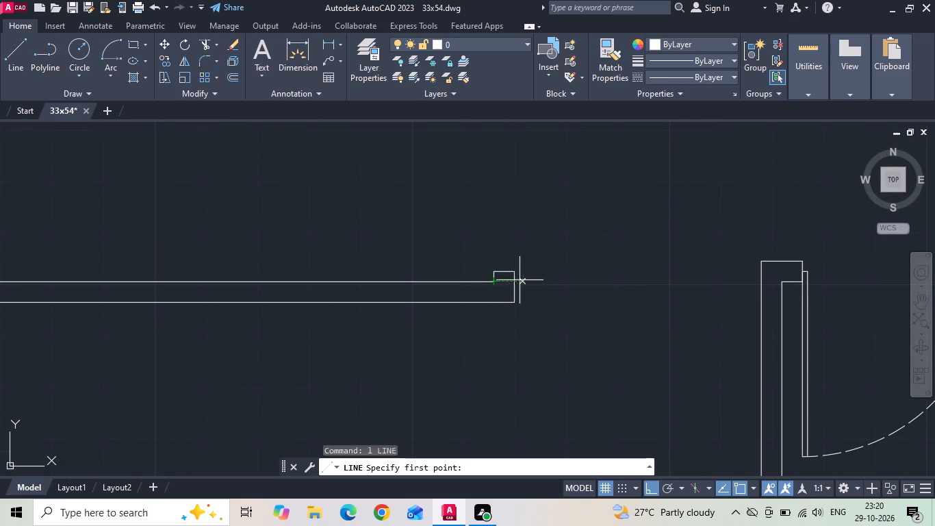
click(516, 281)
click(767, 286)
key(space)
key(space)
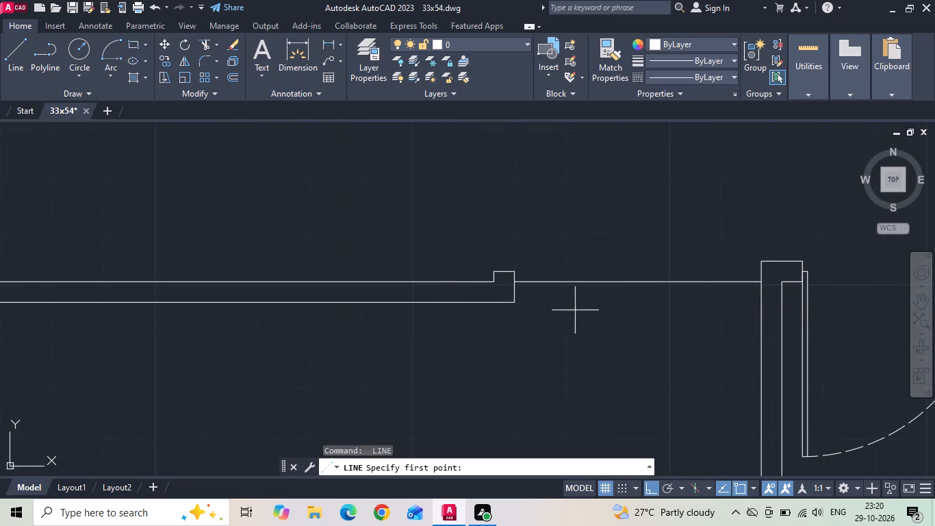
click(513, 305)
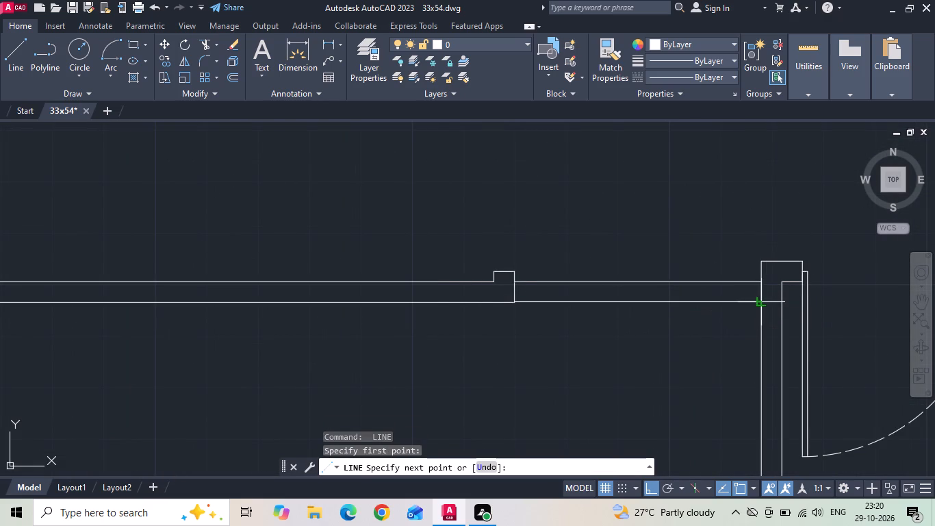
click(758, 305)
key(Escape)
Set the linetype of the two living room opening lines to ACAD_ISO02W100.
drag(679, 334, 661, 292)
click(642, 249)
click(667, 75)
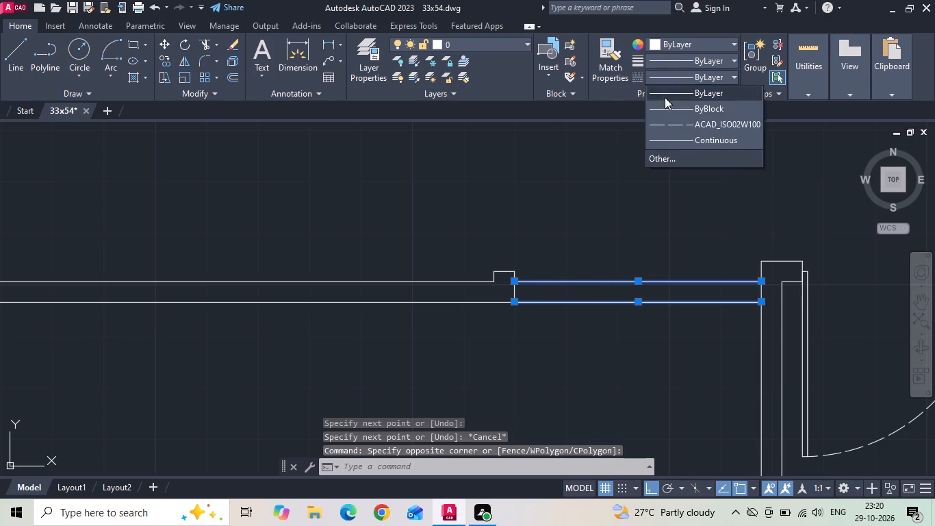
click(665, 129)
key(Escape)
Set the linetype scale of the two dashed opening lines to 0.5.
scroll(656, 234, down, 2)
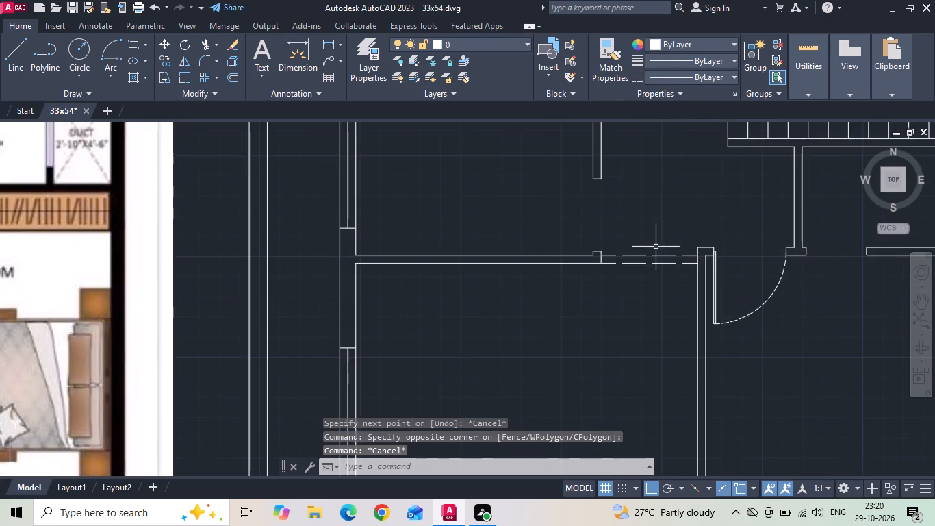
scroll(644, 301, down, 1)
scroll(641, 275, up, 3)
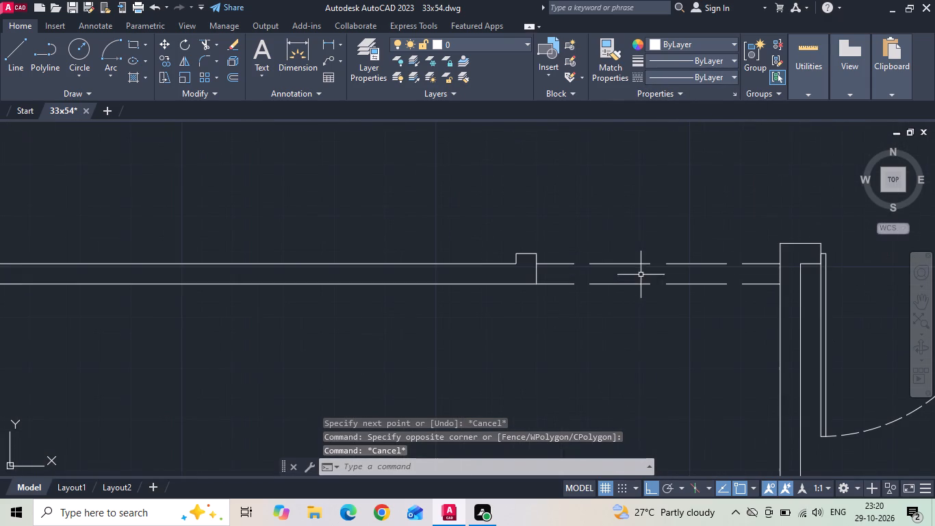
click(636, 264)
right_click(636, 264)
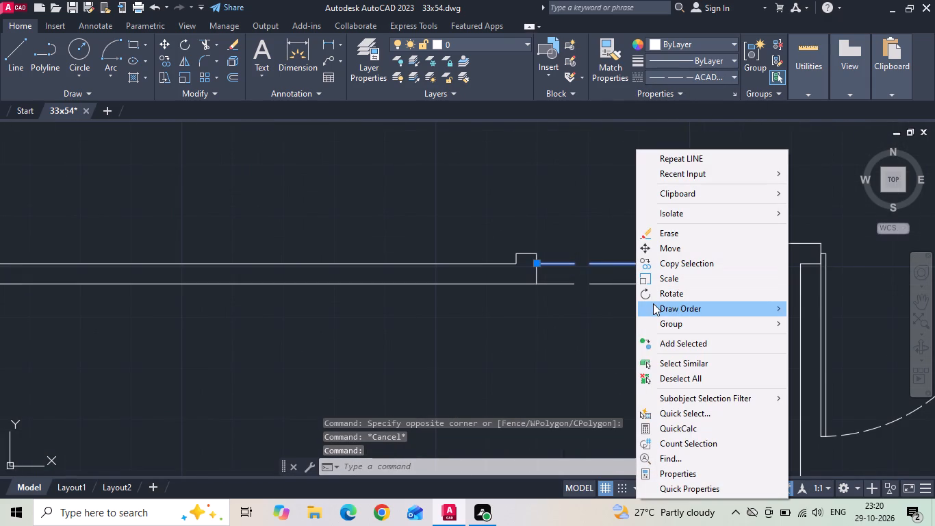
key(Escape)
click(626, 317)
click(594, 247)
right_click(594, 247)
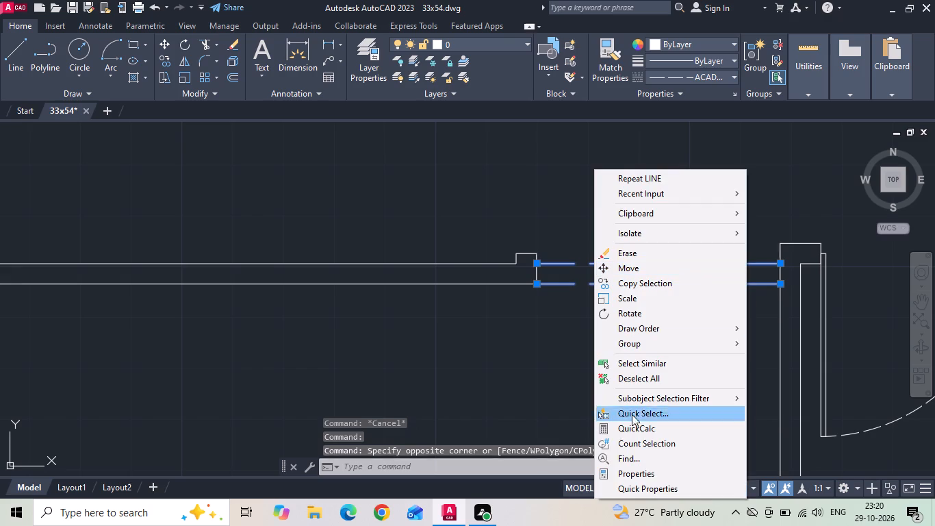
click(632, 470)
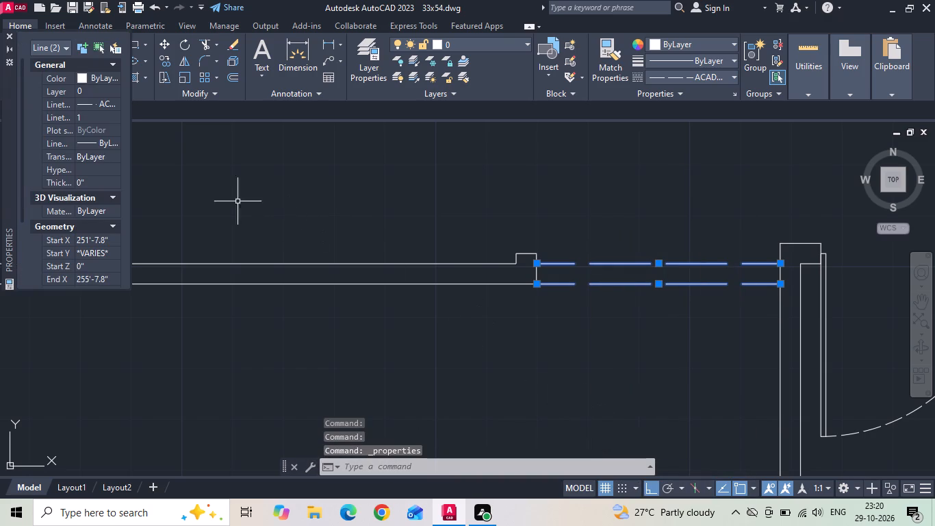
click(85, 114)
text(.5)
key(Return)
key(Escape)
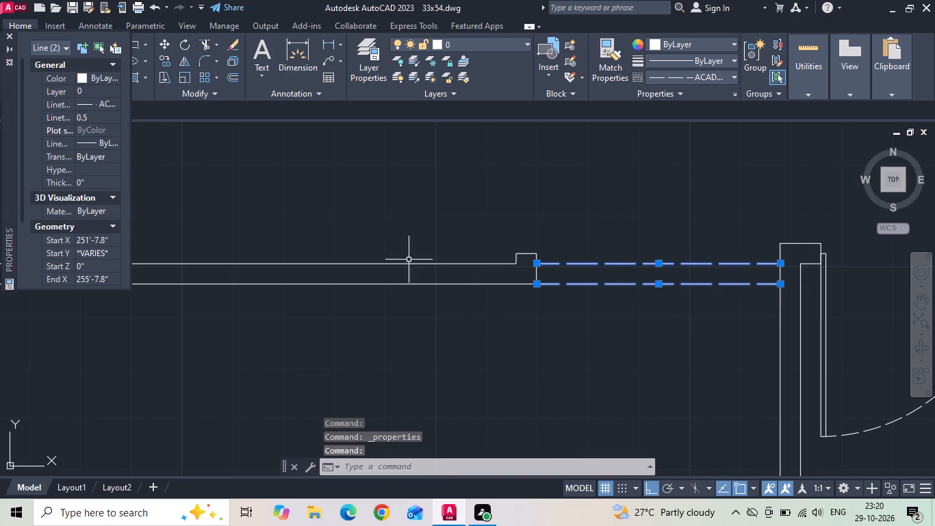
key(Escape)
Copy the 3' door at the 9'-10" x 10' bedroom straight down to near the 10'-2" x 10' bedroom doorway.
scroll(533, 297, down, 5)
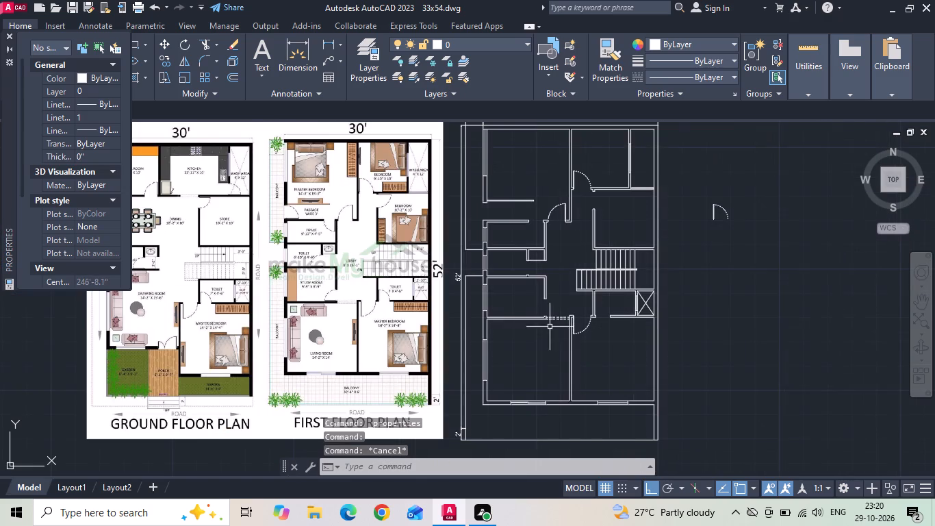
scroll(739, 207, up, 1)
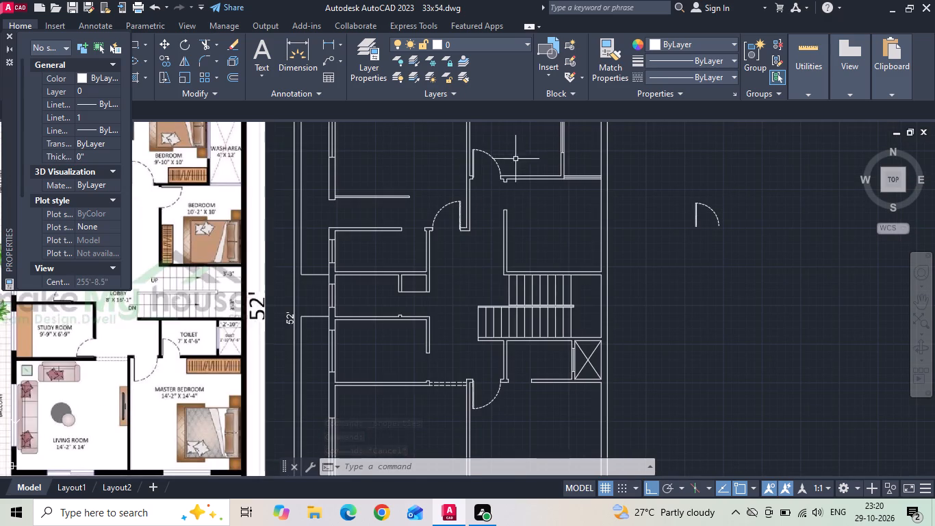
scroll(504, 151, up, 2)
drag(479, 155, 473, 168)
click(464, 181)
right_click(464, 182)
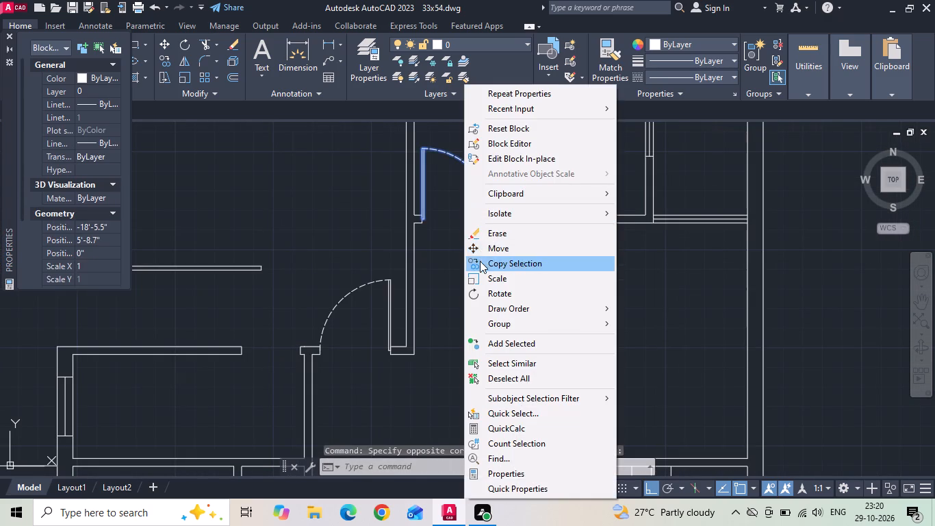
click(480, 261)
drag(452, 190, 452, 212)
scroll(450, 277, up, 2)
click(448, 290)
key(Escape)
Rotate the copied 3' door near the 10'-2" x 10' bedroom by 90 degrees clockwise.
drag(546, 242, 520, 260)
click(496, 271)
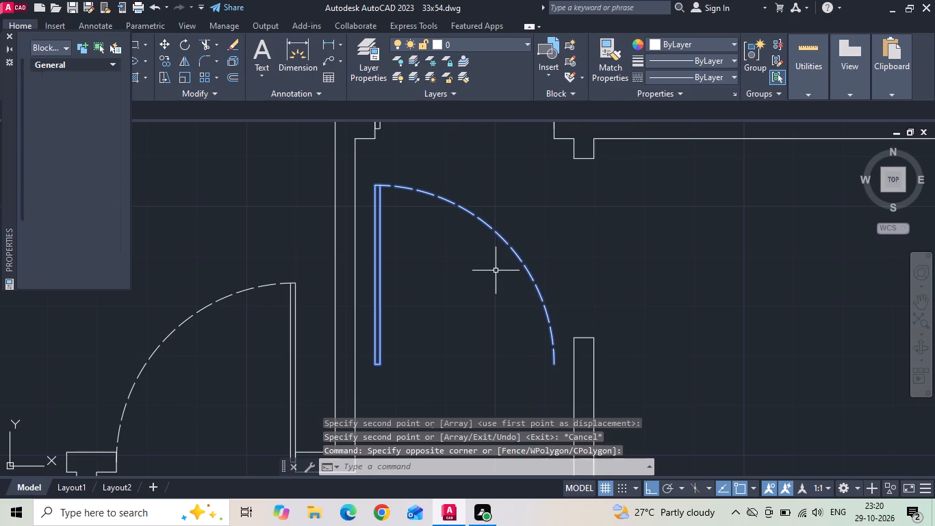
right_click(494, 271)
click(517, 290)
click(511, 298)
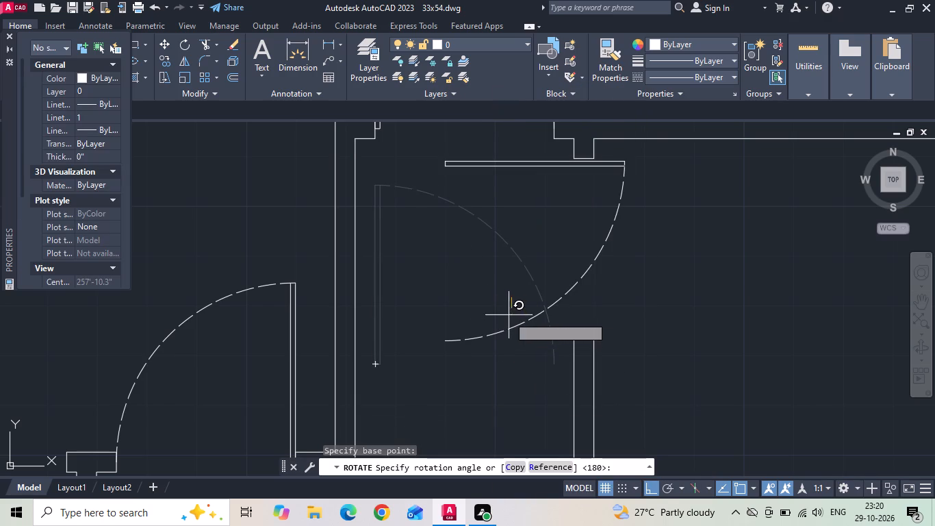
click(509, 315)
Move the rotated 3' door by its arc's end to the midpoint of the lower wall's end at the 10'-2" x 10' bedroom doorway.
drag(494, 300, 471, 337)
click(444, 355)
right_click(441, 355)
click(485, 250)
scroll(453, 342, up, 1)
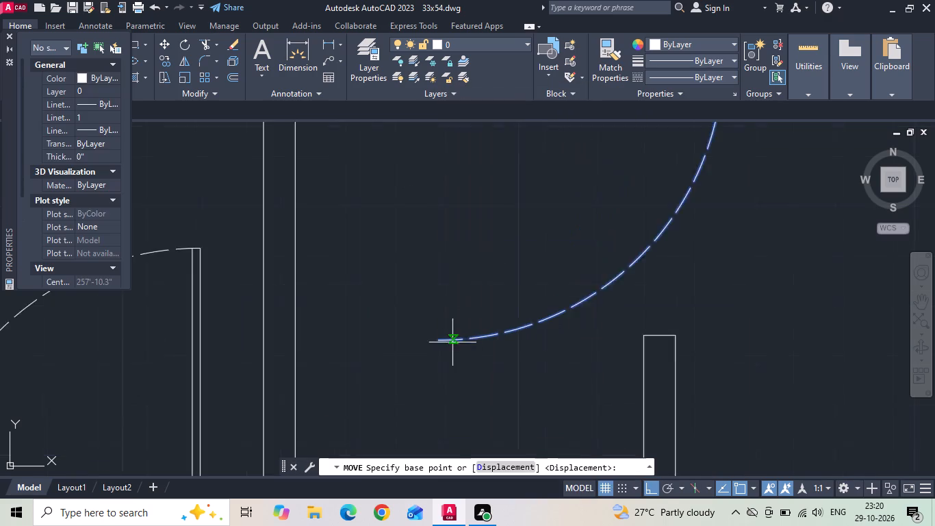
scroll(452, 342, up, 1)
click(428, 340)
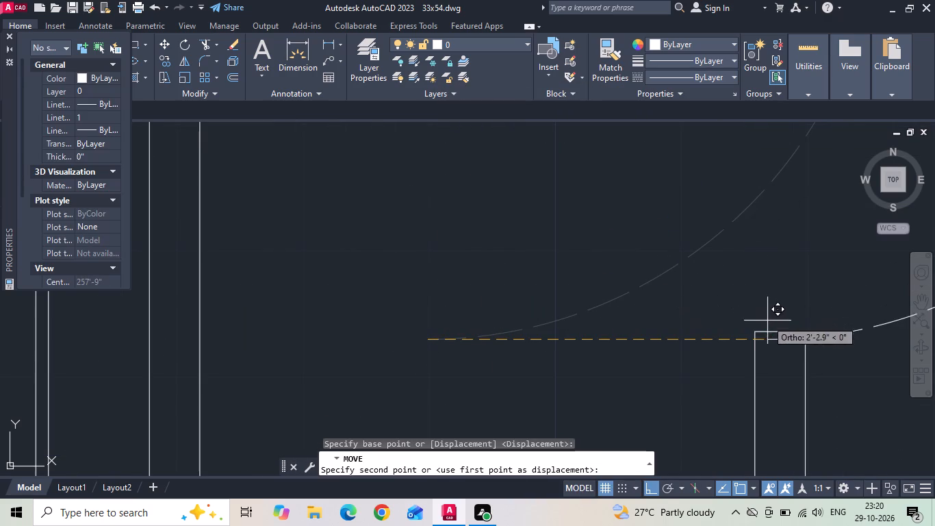
click(779, 329)
Move the 2'6" door block by its arc's end to the wall end's midpoint at the 7' x 4'-6" toilet doorway.
scroll(505, 325, down, 5)
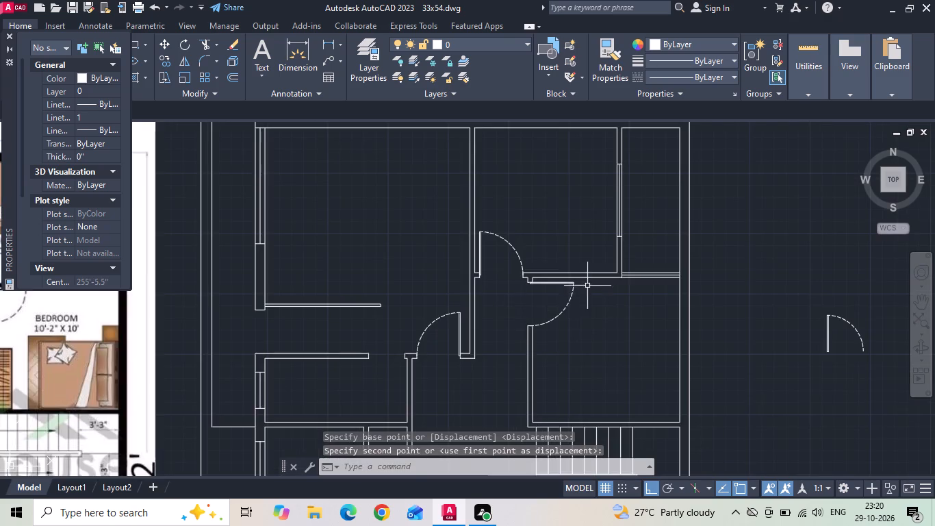
scroll(585, 271, down, 2)
middle_drag(684, 320, 688, 293)
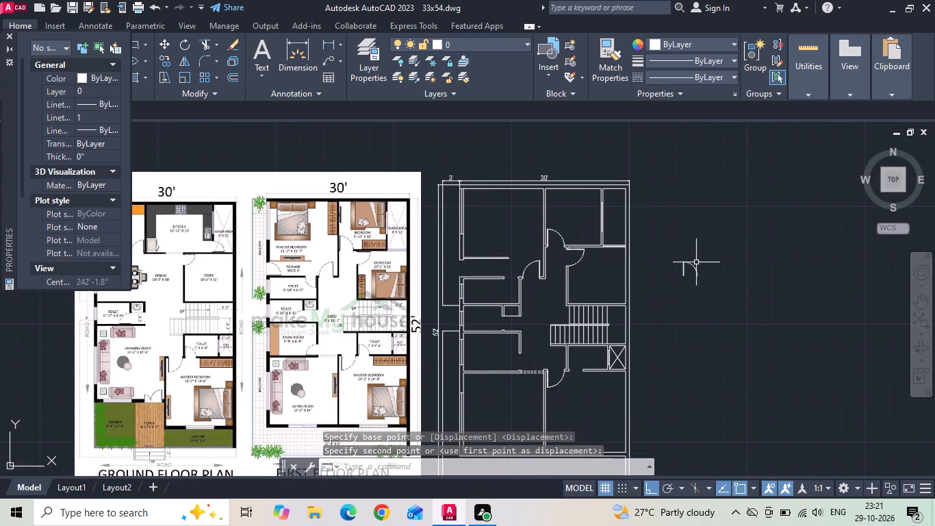
drag(696, 262, 692, 271)
click(673, 289)
right_click(673, 289)
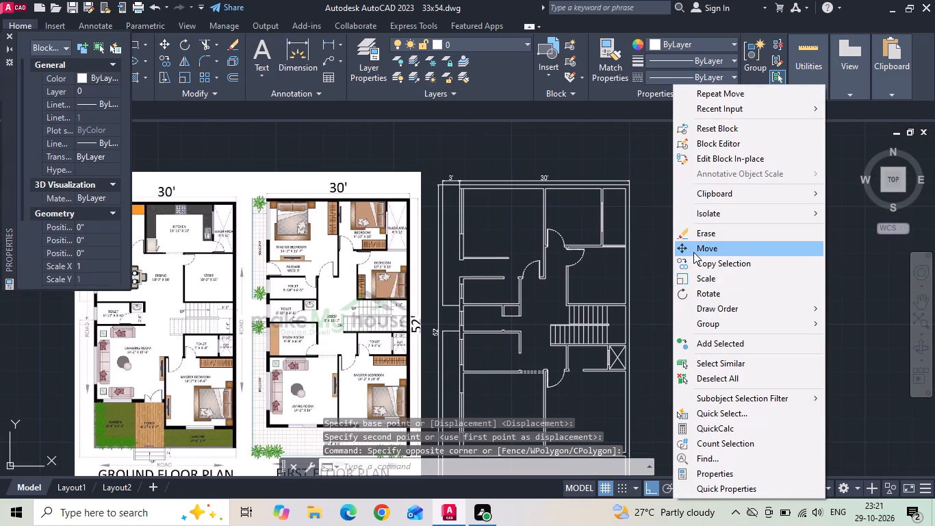
click(693, 252)
click(698, 277)
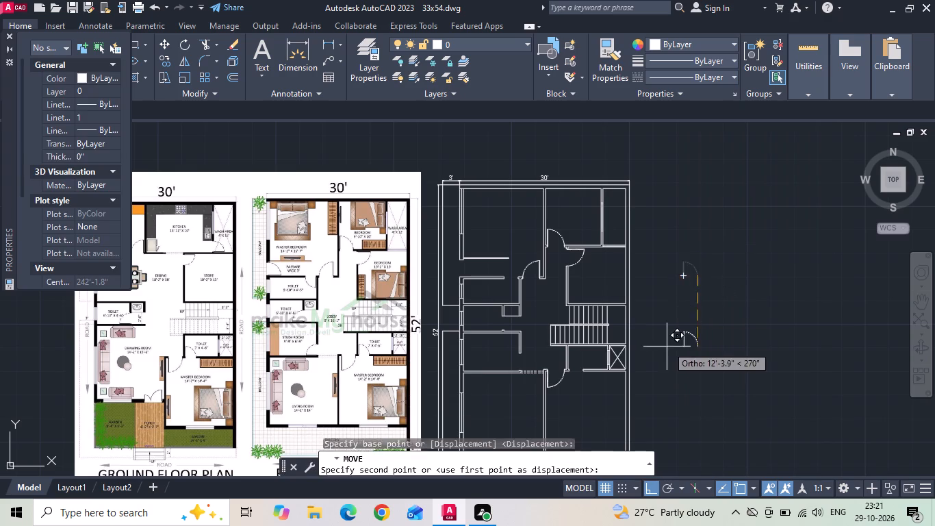
middle_drag(665, 347, 658, 273)
scroll(576, 287, up, 7)
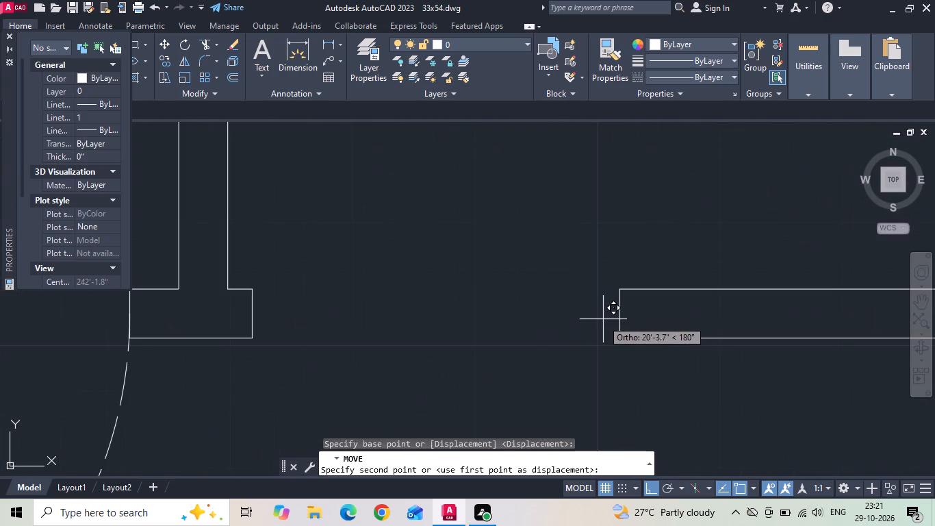
click(617, 316)
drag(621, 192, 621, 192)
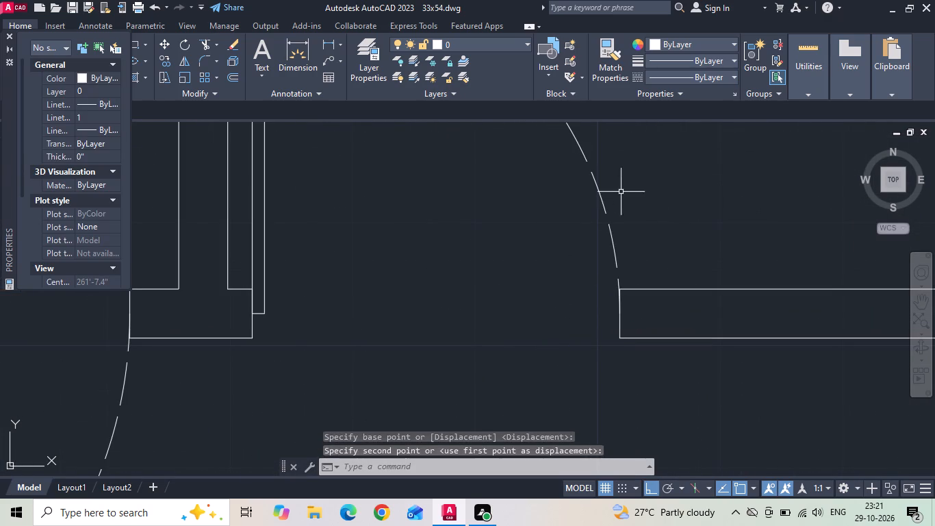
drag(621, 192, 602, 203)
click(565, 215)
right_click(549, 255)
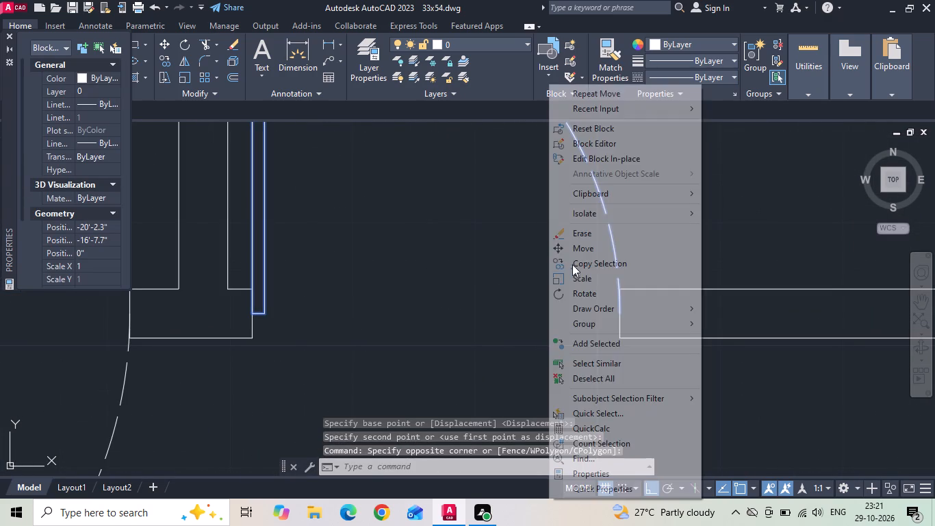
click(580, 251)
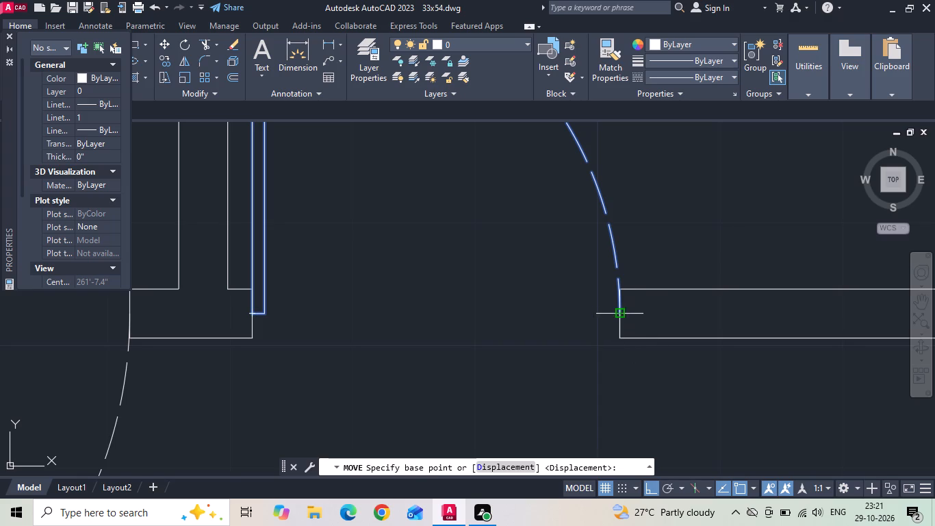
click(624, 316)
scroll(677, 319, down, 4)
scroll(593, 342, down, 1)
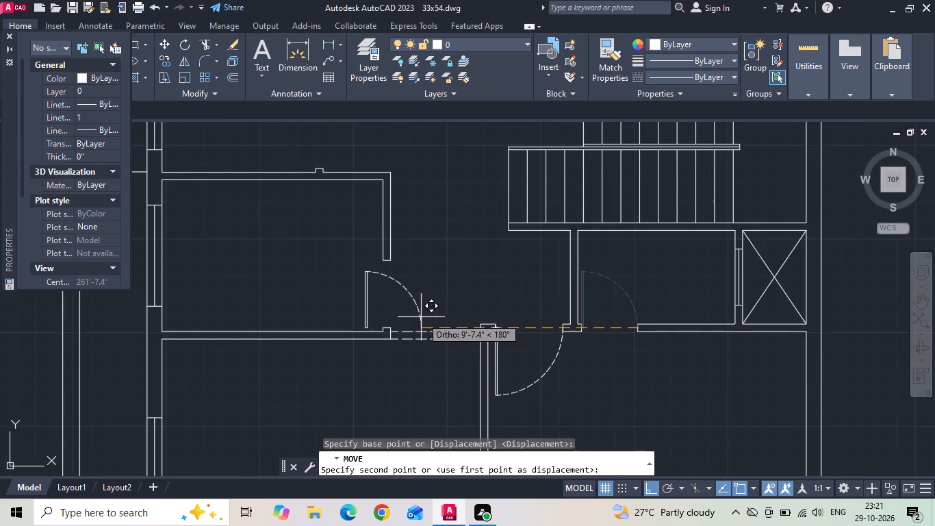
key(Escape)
Copy the 2'6" door at the 7' x 4'-6" toilet horizontally across into the 9'-9" x 6'-9" study room.
click(608, 293)
click(600, 268)
right_click(600, 268)
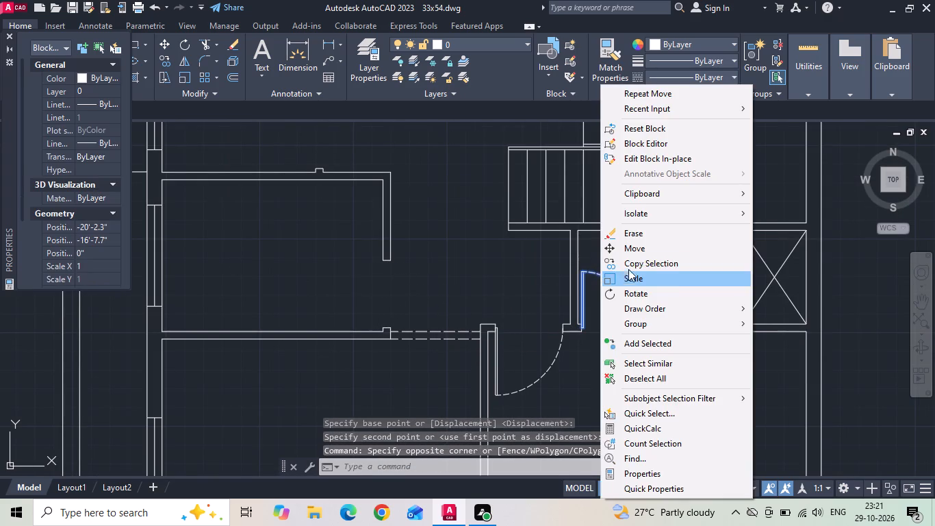
click(630, 266)
drag(611, 302, 604, 307)
middle_drag(332, 284, 374, 397)
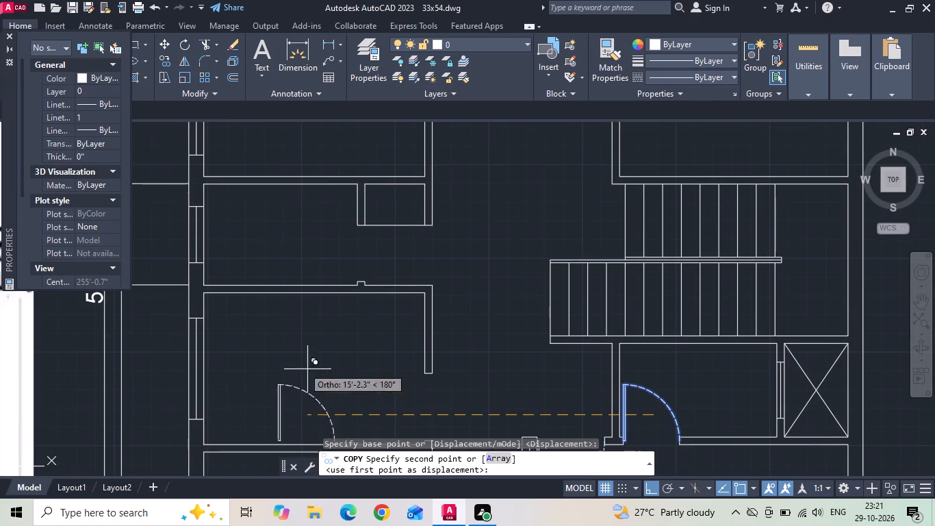
click(272, 353)
key(Escape)
Rotate the copied 2'6" door in the study room by 90 degrees counterclockwise.
click(272, 385)
click(267, 391)
right_click(266, 392)
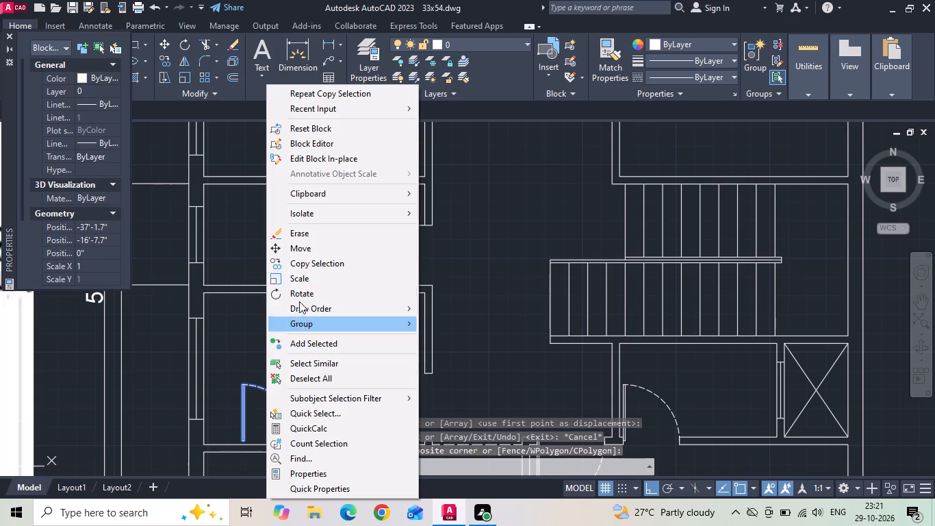
click(305, 295)
click(304, 344)
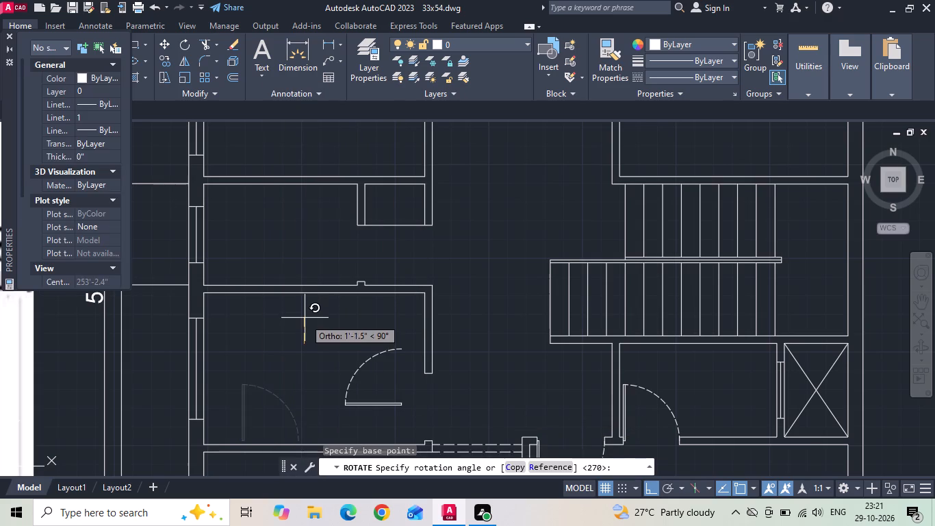
click(305, 318)
Copy the rotated 2'6" door by its arc's end up to the wall corner at the 6'-10" x 4'-6" toilet doorway.
click(363, 379)
click(342, 365)
right_click(342, 365)
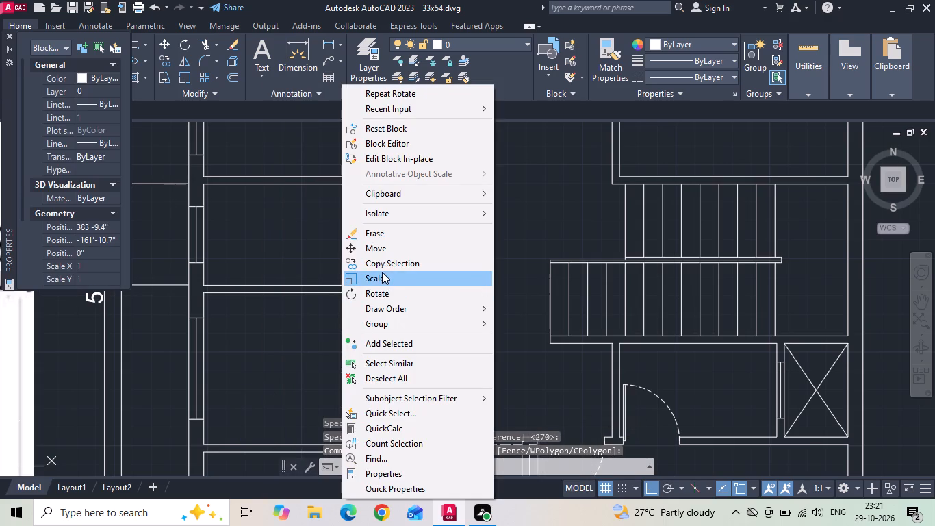
click(383, 268)
scroll(387, 301, up, 1)
click(409, 377)
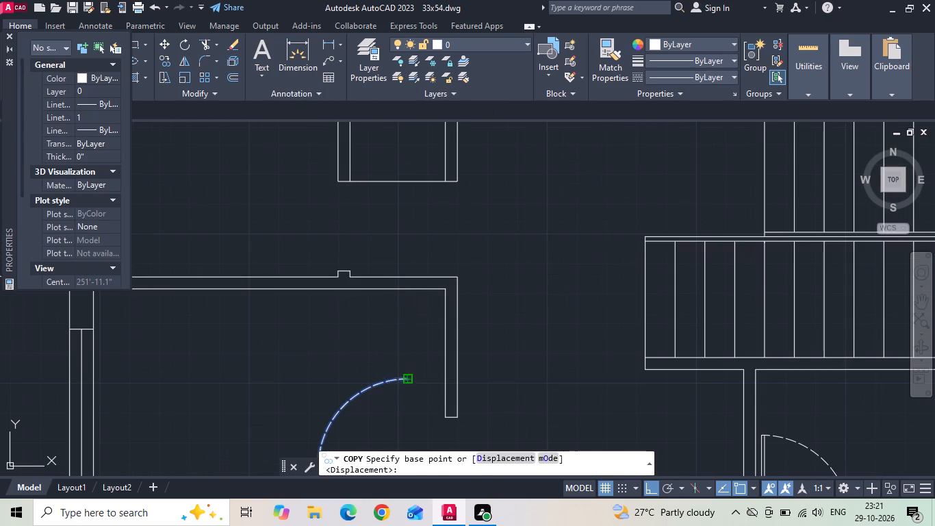
click(343, 177)
scroll(328, 230, up, 2)
key(Escape)
Move the 6'-10" x 4'-6" toilet door by its leaf's hinge corner to the midpoint of the small wall projection.
drag(320, 297, 293, 331)
click(291, 334)
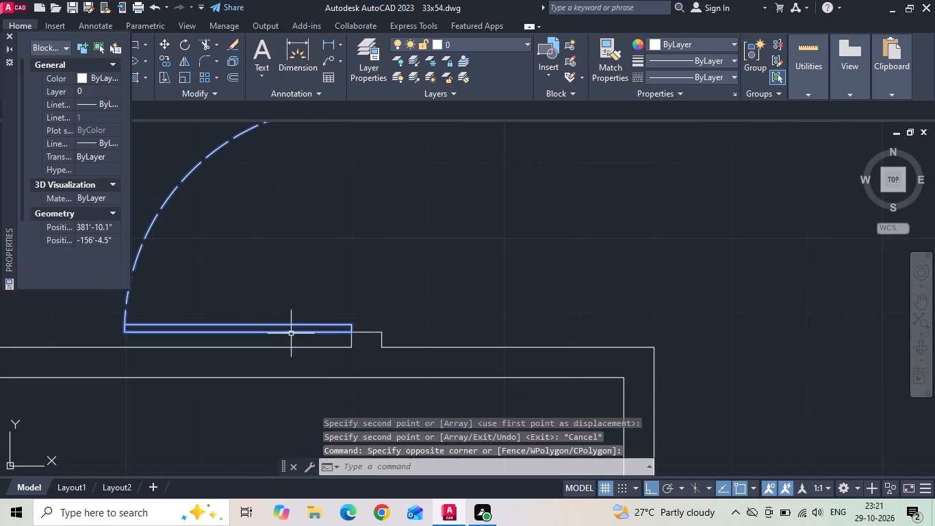
right_click(304, 266)
click(346, 248)
scroll(329, 322, up, 2)
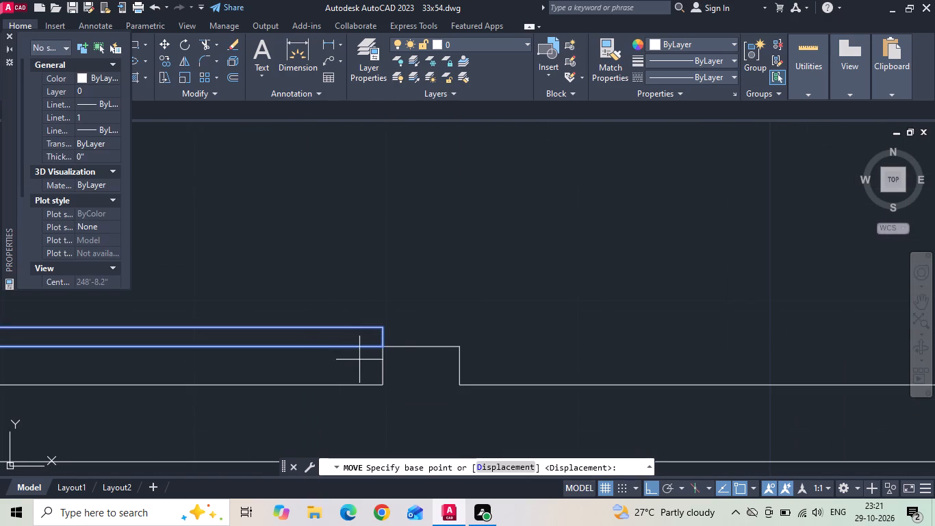
click(379, 345)
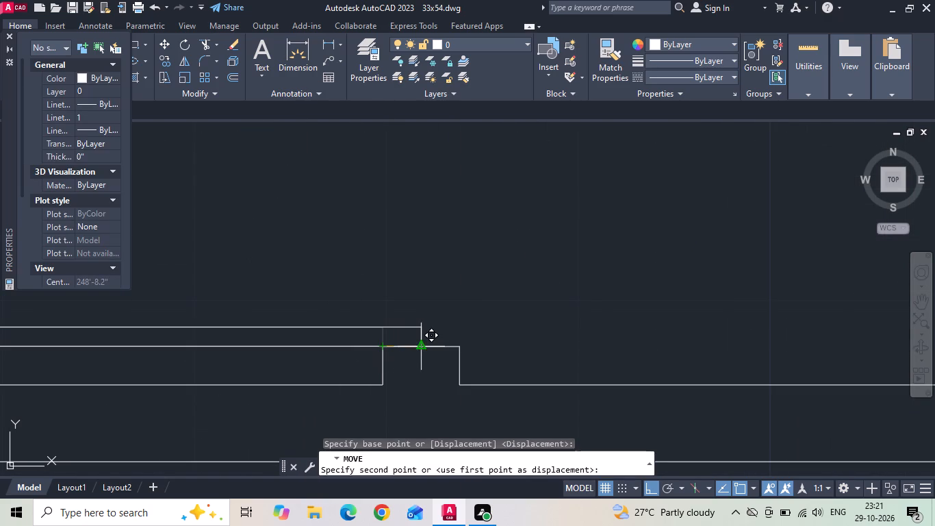
click(418, 345)
Copy the 6'-10" x 4'-6" toilet door straight up into the 9'-10" x 4'-5" toilet.
scroll(416, 349, down, 5)
drag(400, 313, 370, 314)
click(332, 313)
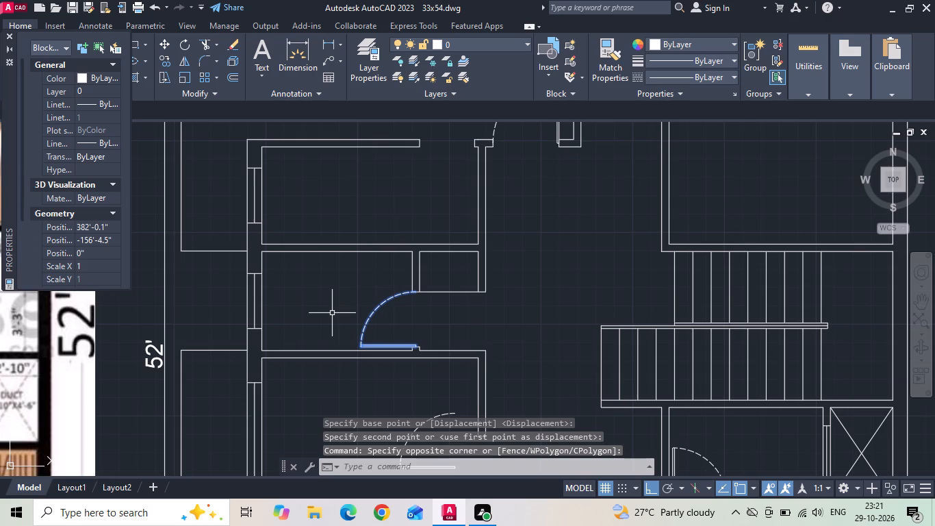
right_click(331, 311)
click(379, 268)
drag(392, 315, 396, 291)
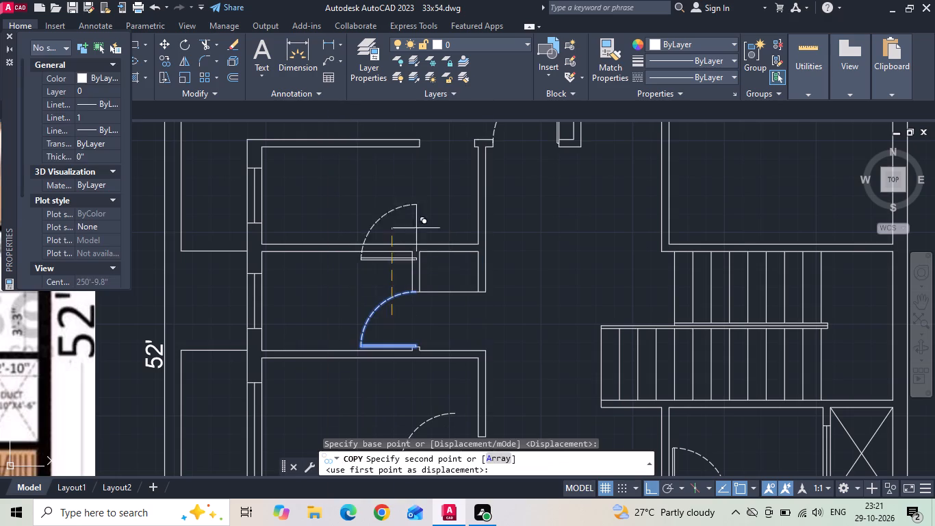
middle_drag(421, 210, 421, 268)
click(420, 247)
key(Escape)
Rotate the copied 2'6" door in the 9'-10" x 4'-5" toilet by 90 degrees counterclockwise.
drag(418, 245, 397, 250)
click(366, 250)
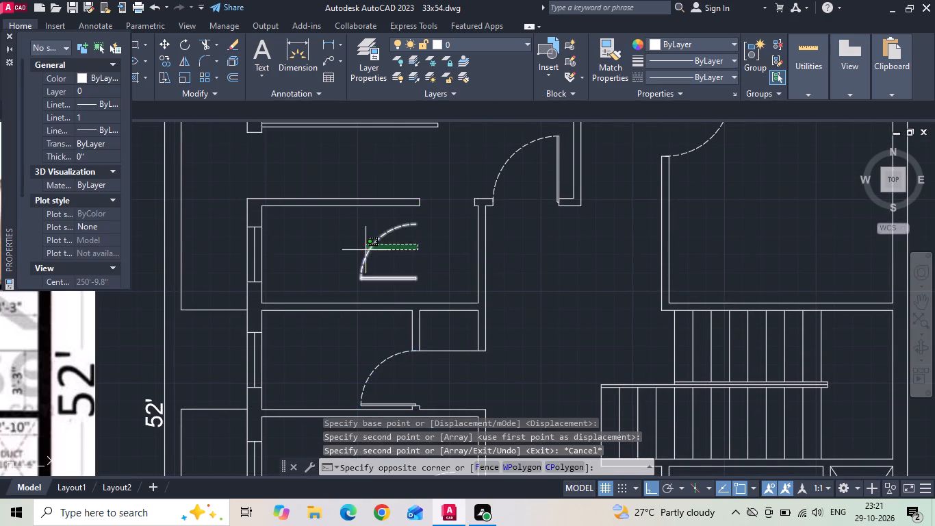
right_click(366, 250)
click(394, 294)
click(424, 253)
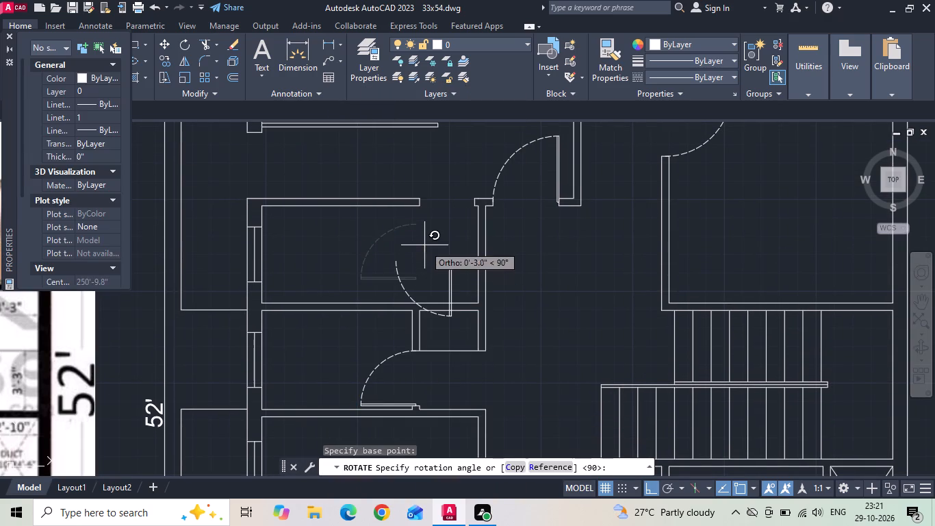
click(424, 242)
Move the rotated 2'6" door by its arc's end to the wall end's midpoint at the 9'-10" x 4'-5" toilet doorway.
drag(411, 255, 398, 265)
click(368, 277)
right_click(366, 278)
click(387, 253)
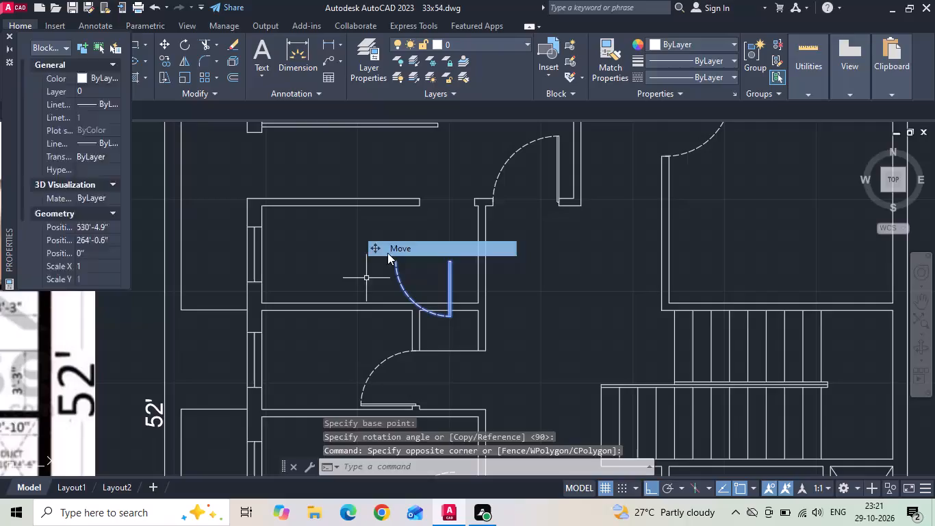
click(394, 259)
scroll(424, 212, up, 2)
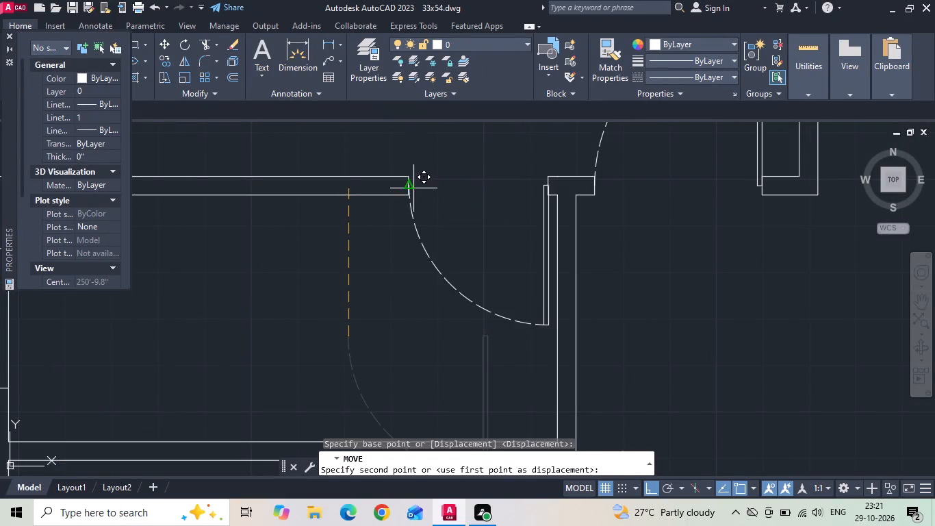
click(412, 188)
Delete the spare 2'6" door block left inside the study room.
scroll(425, 183, down, 3)
middle_drag(440, 319, 433, 223)
drag(432, 240, 420, 269)
click(414, 274)
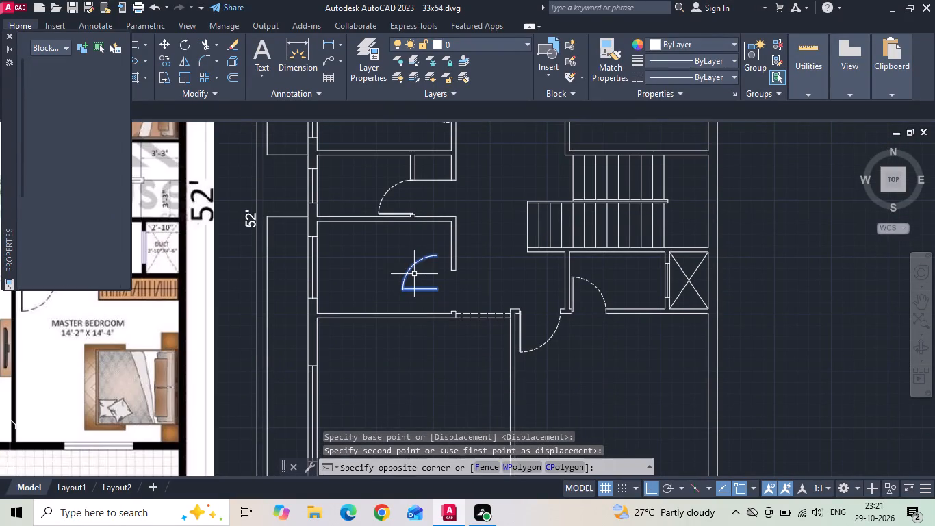
key(Delete)
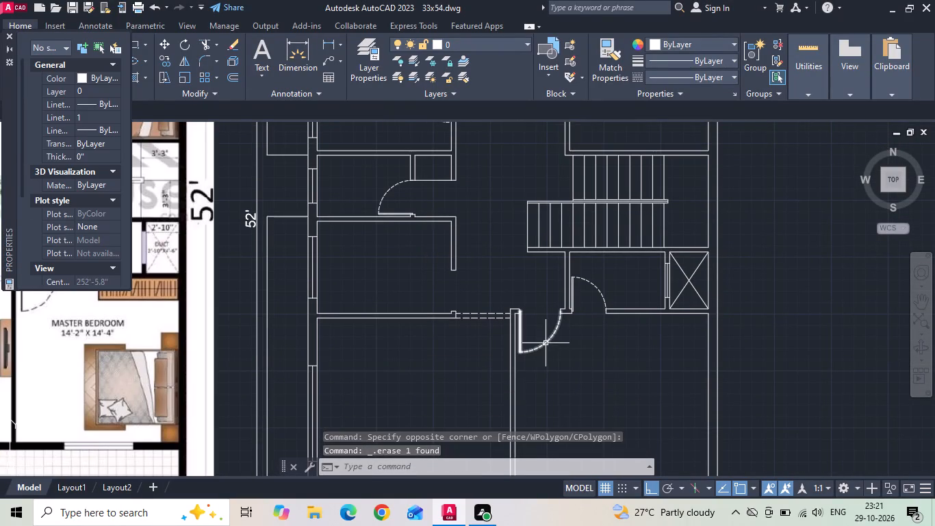
Copy the 3' door at the 9'-10" x 10' bedroom straight down to the lobby near the lower master bedroom's doorway.
scroll(482, 368, down, 2)
scroll(481, 261, up, 2)
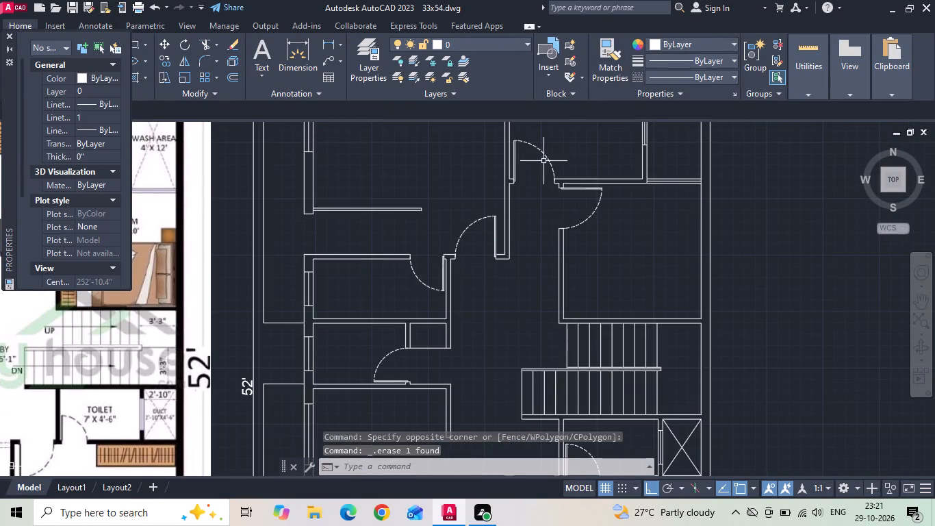
click(543, 158)
click(537, 143)
right_click(537, 143)
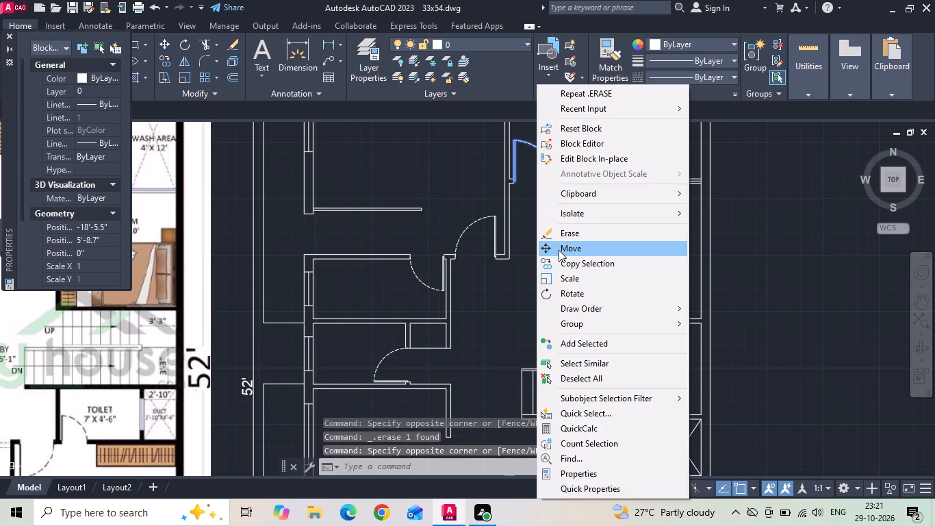
click(559, 258)
drag(534, 173, 533, 201)
scroll(508, 319, down, 2)
middle_drag(504, 343, 498, 244)
scroll(498, 244, up, 1)
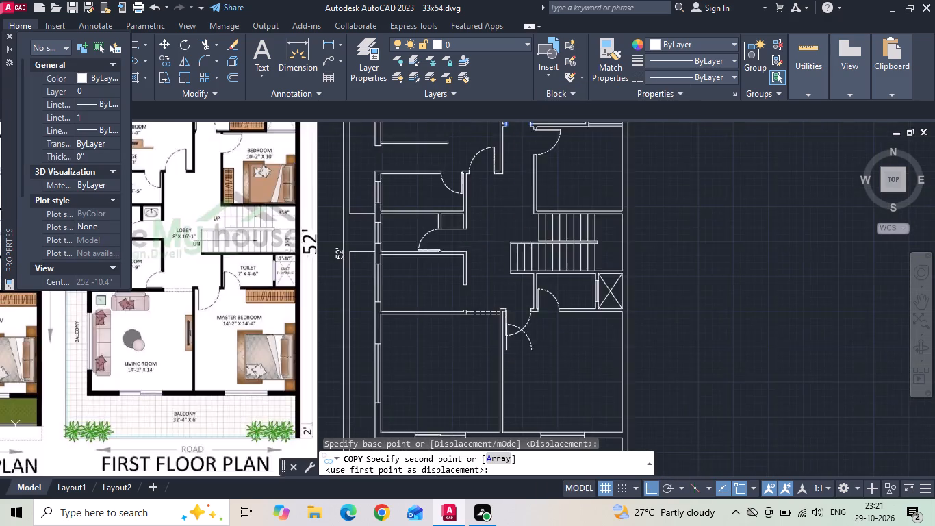
scroll(504, 259, up, 2)
click(471, 332)
key(Escape)
Rotate the copied 3' door in the lobby by 90 degrees counterclockwise.
click(543, 331)
click(483, 314)
right_click(481, 314)
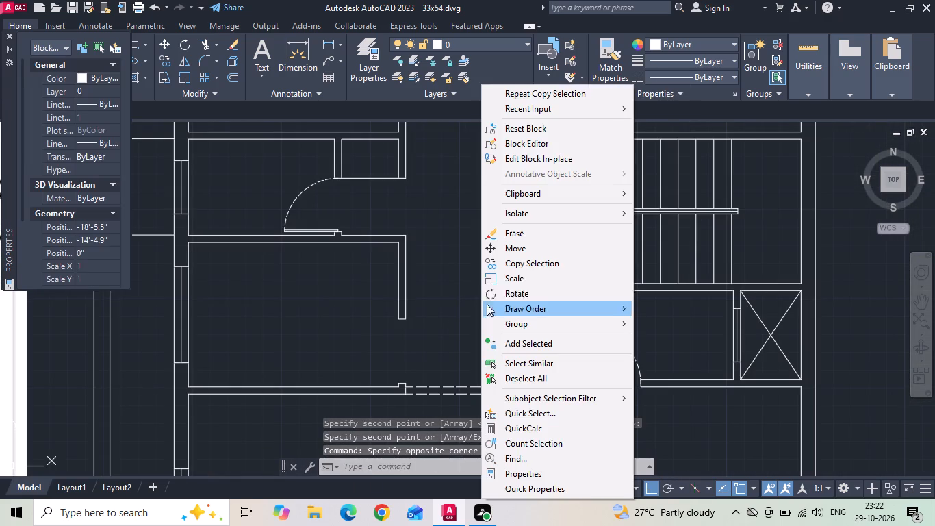
click(508, 297)
click(470, 243)
click(470, 232)
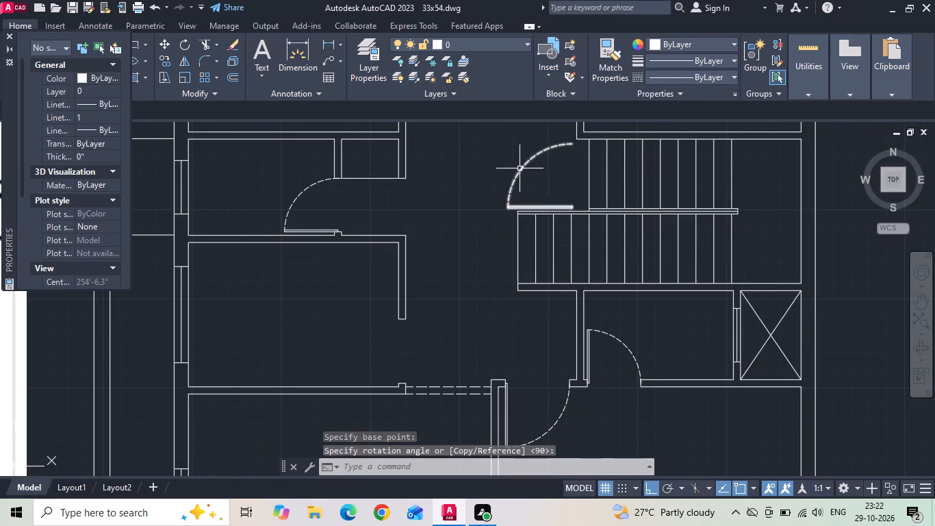
Move the rotated 3' door by its arc's end to the wall end's midpoint at the 9'-9" x 6'-9" study room doorway.
click(520, 168)
right_click(515, 167)
click(535, 247)
scroll(563, 140, up, 3)
click(591, 150)
scroll(592, 150, down, 4)
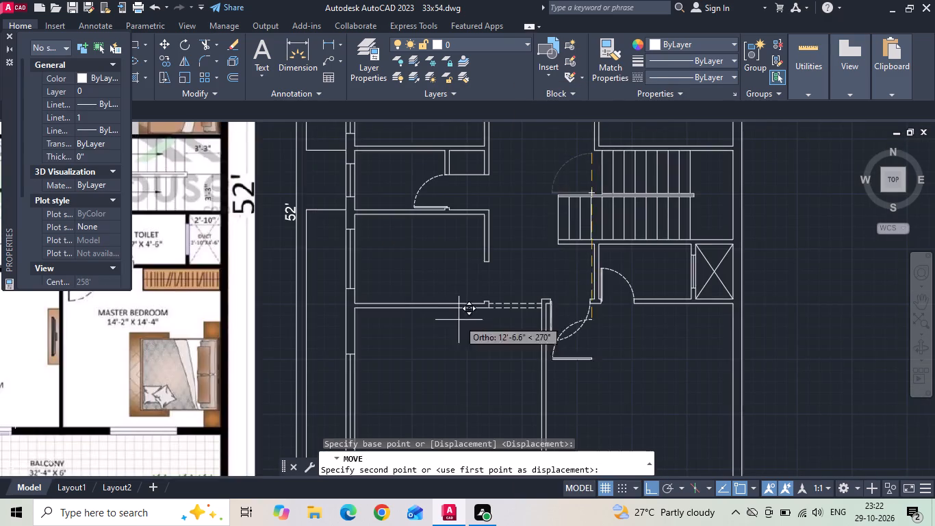
scroll(481, 288, up, 2)
click(493, 223)
Copy the study room's 3' door straight up into the 3' wide passage beside the upper master bedroom.
drag(476, 245, 452, 253)
click(405, 262)
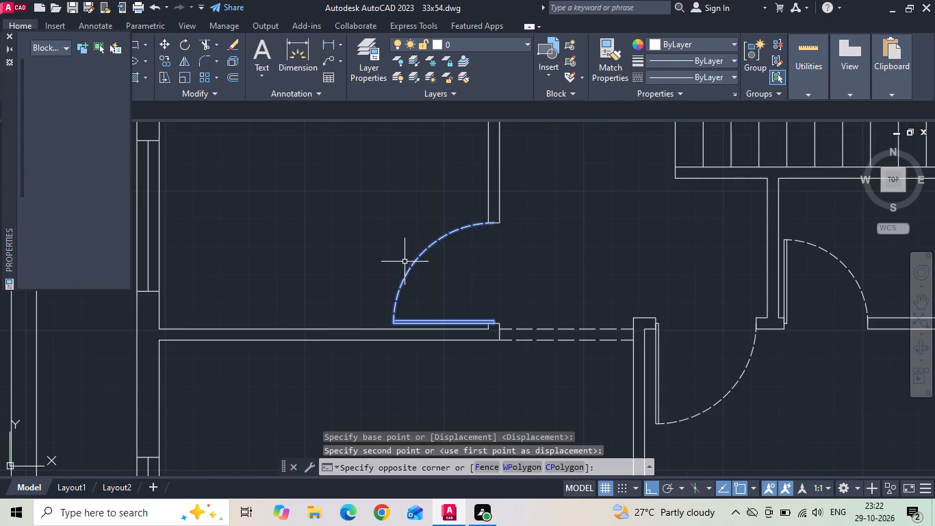
right_click(403, 260)
click(437, 260)
scroll(404, 314, down, 2)
drag(407, 308, 409, 299)
middle_drag(400, 240, 400, 368)
scroll(400, 368, down, 2)
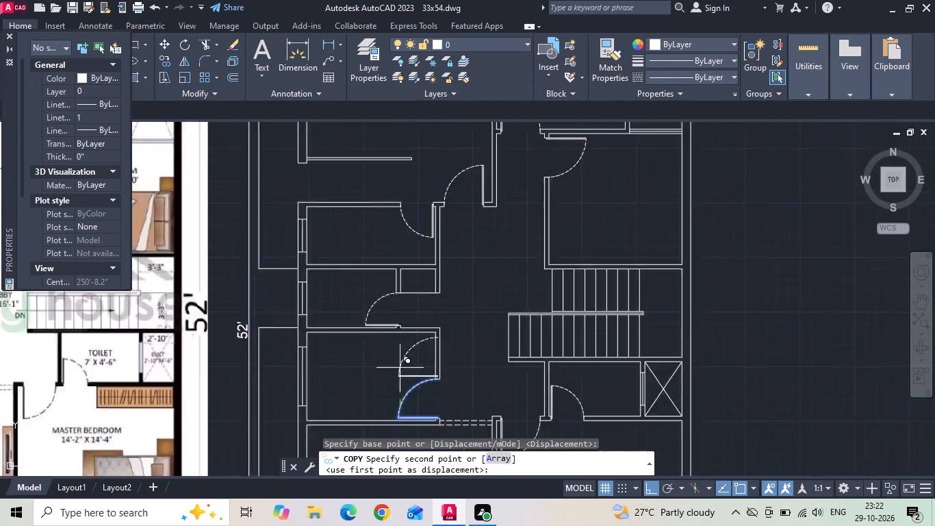
scroll(369, 263, up, 3)
click(373, 229)
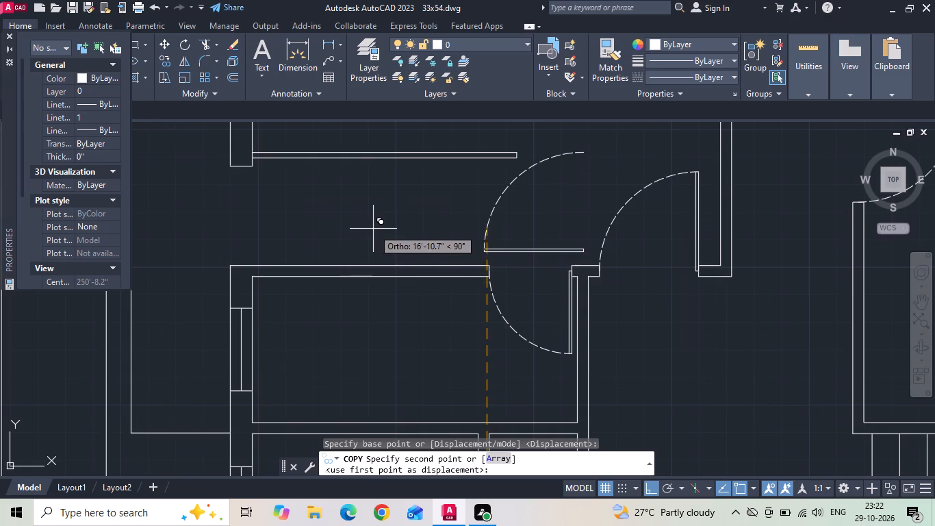
key(Escape)
Mirror the copied 3' door in the passage about a vertical line, erasing the source object.
drag(513, 225, 478, 221)
click(439, 215)
text(mi)
key(space)
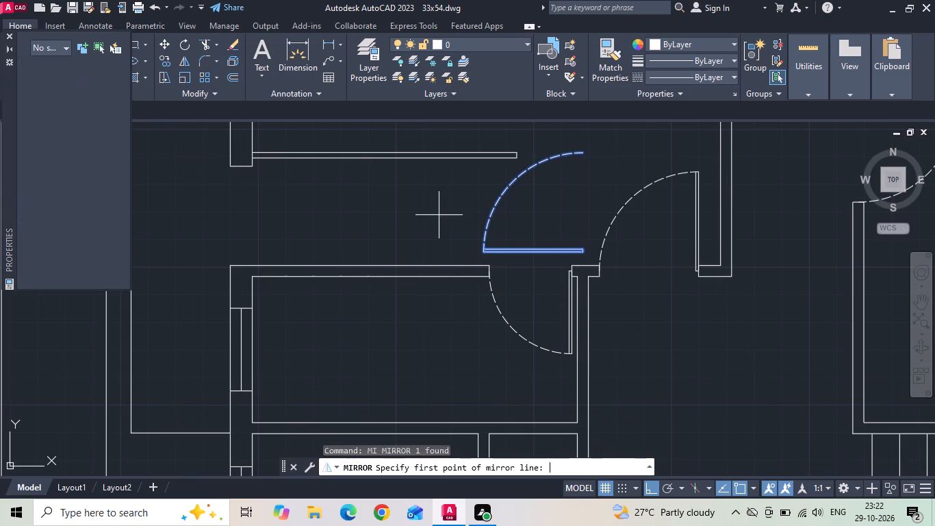
drag(420, 204, 419, 213)
click(418, 220)
text(y)
key(space)
Move the mirrored 3' door by its arc's end to the outer wall end's midpoint at the passage's balcony doorway.
drag(376, 221, 355, 224)
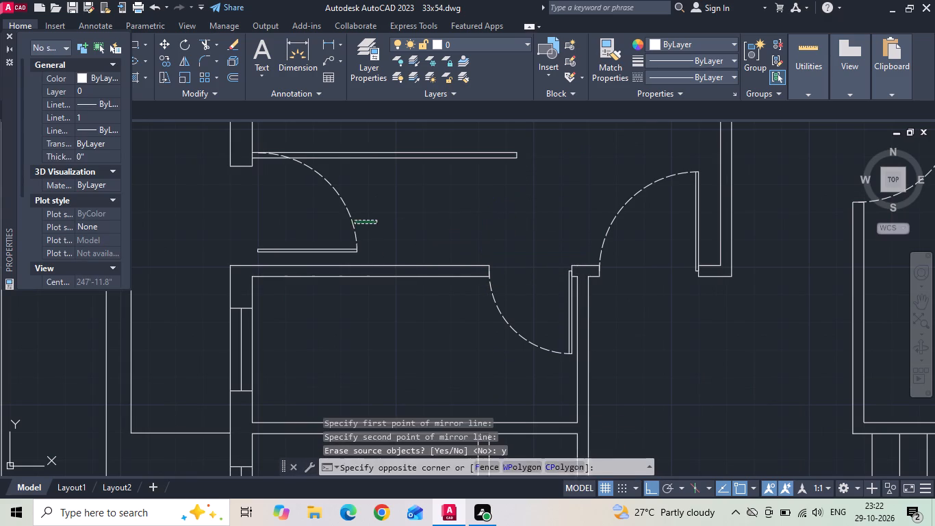
click(340, 226)
right_click(337, 226)
click(356, 246)
scroll(248, 148, up, 2)
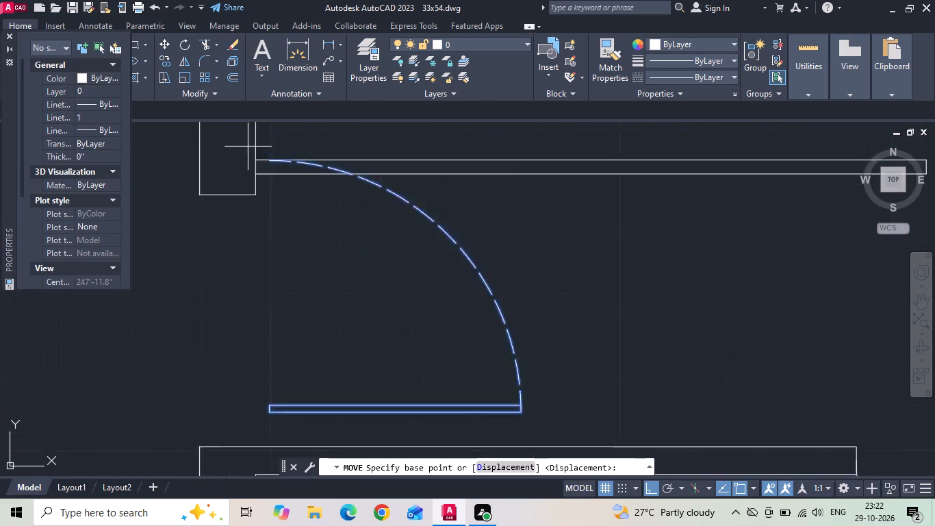
scroll(248, 147, up, 2)
click(298, 185)
scroll(310, 186, down, 2)
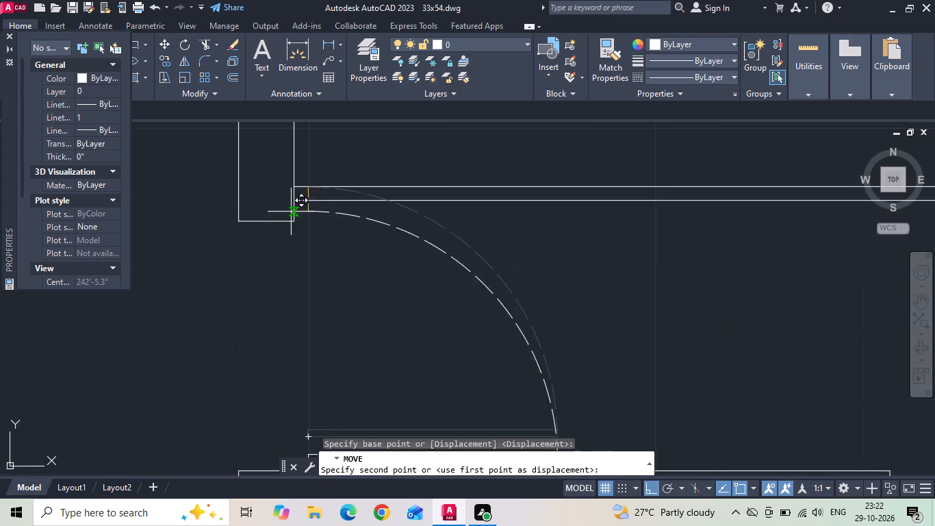
click(264, 219)
Close the Properties palette.
scroll(372, 227, down, 4)
scroll(500, 262, down, 1)
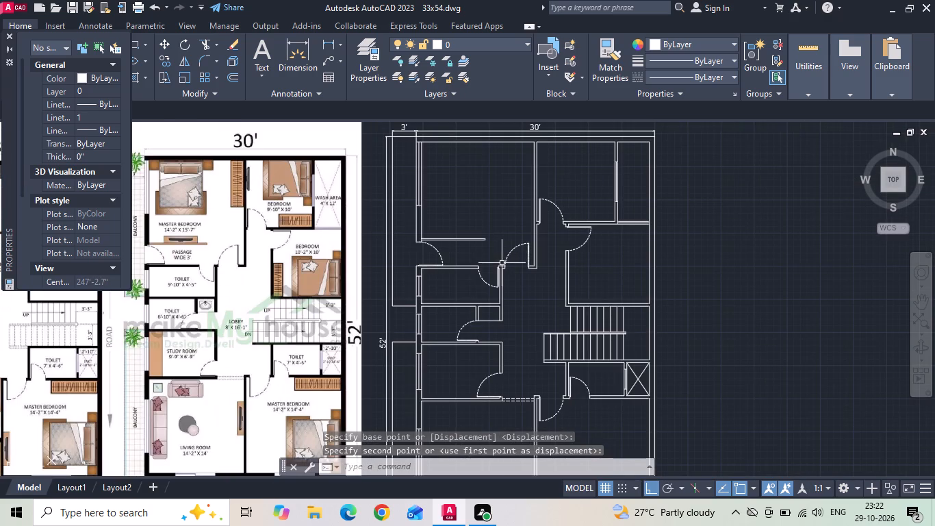
middle_drag(482, 262, 559, 272)
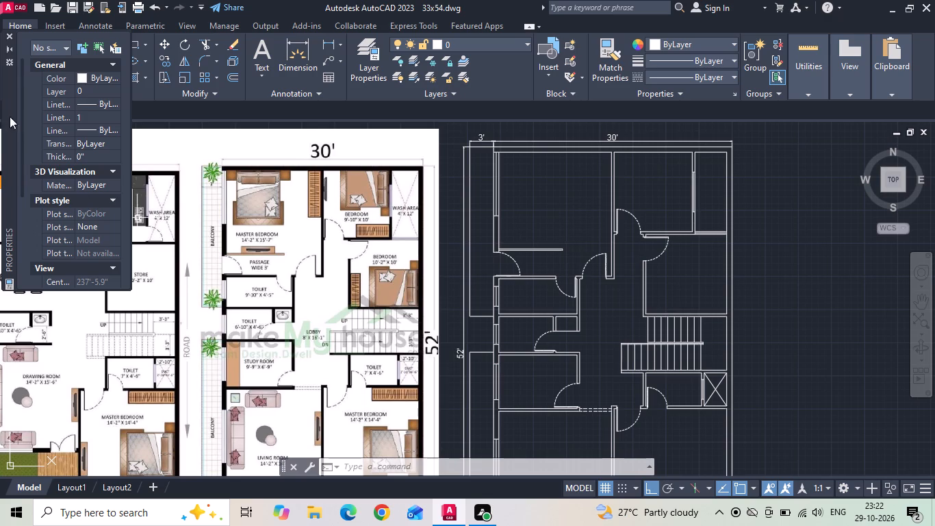
click(10, 38)
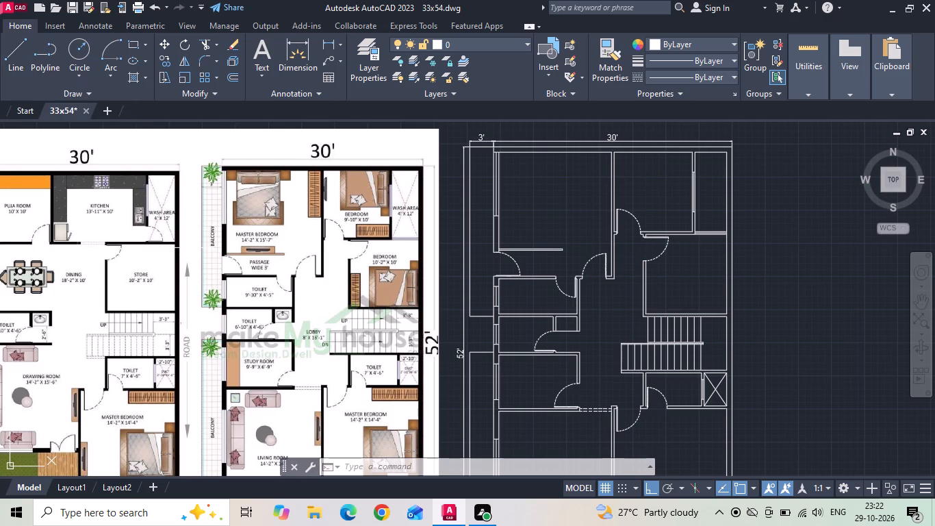
Add multiline text in the upper master bedroom reading MASTER BEDROOM with 14'-2"X15'-7" on the line below, at 8" text height.
key(m)
text(text)
key(space)
scroll(543, 190, up, 1)
drag(526, 197, 529, 203)
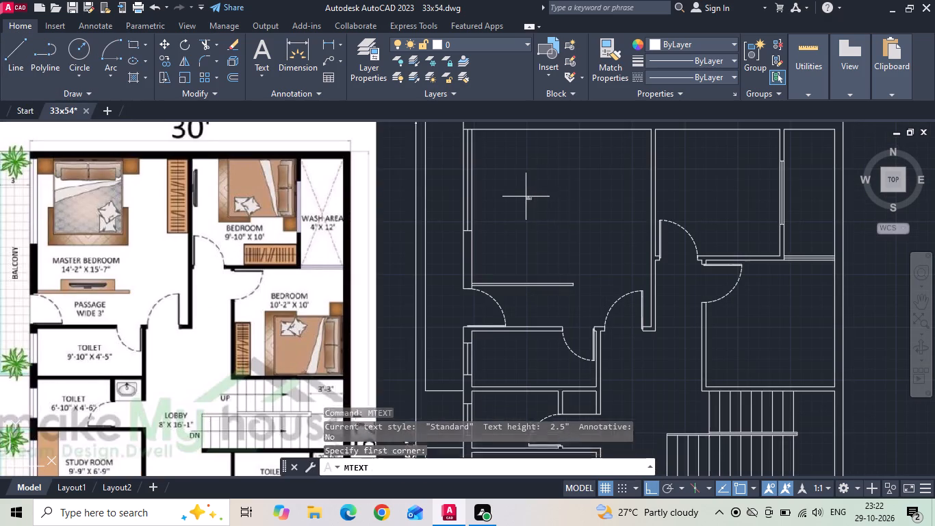
drag(529, 203, 532, 206)
click(607, 232)
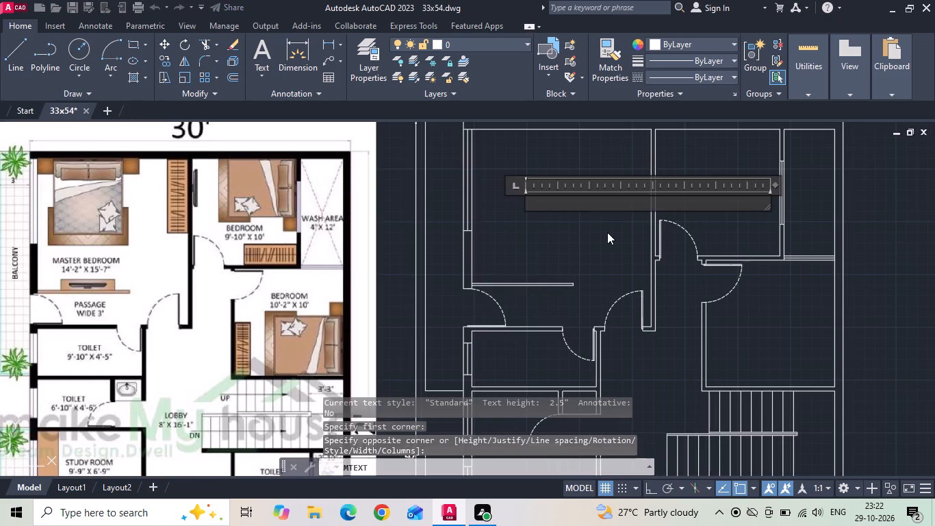
key(ctrl+a)
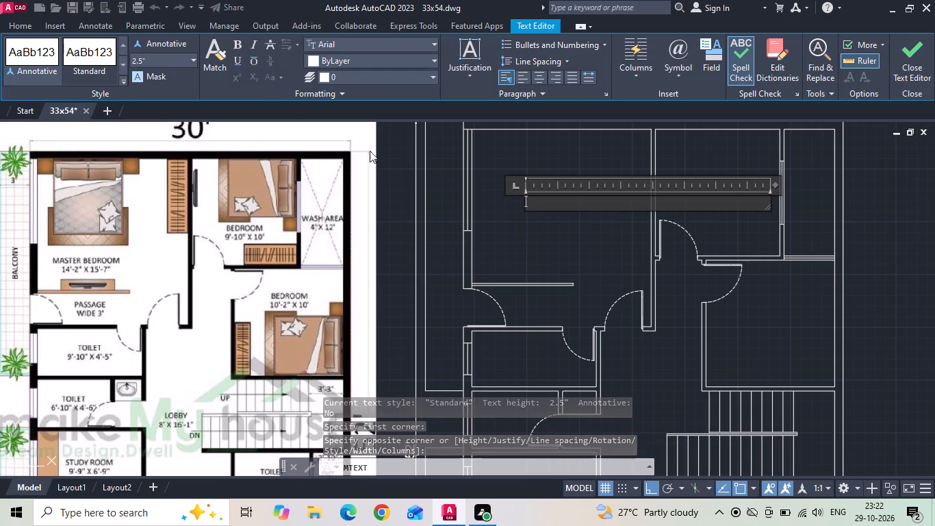
click(168, 63)
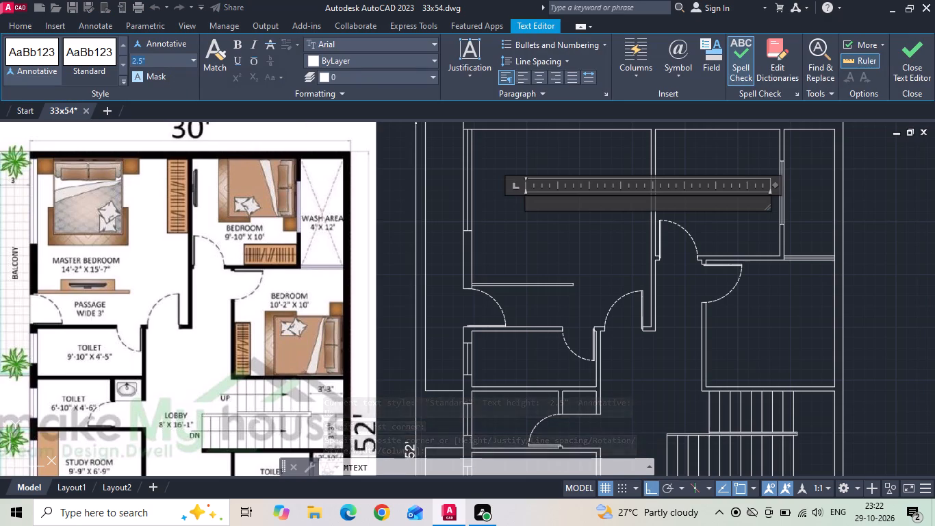
key(BackSpace)
text(8")
key(Return)
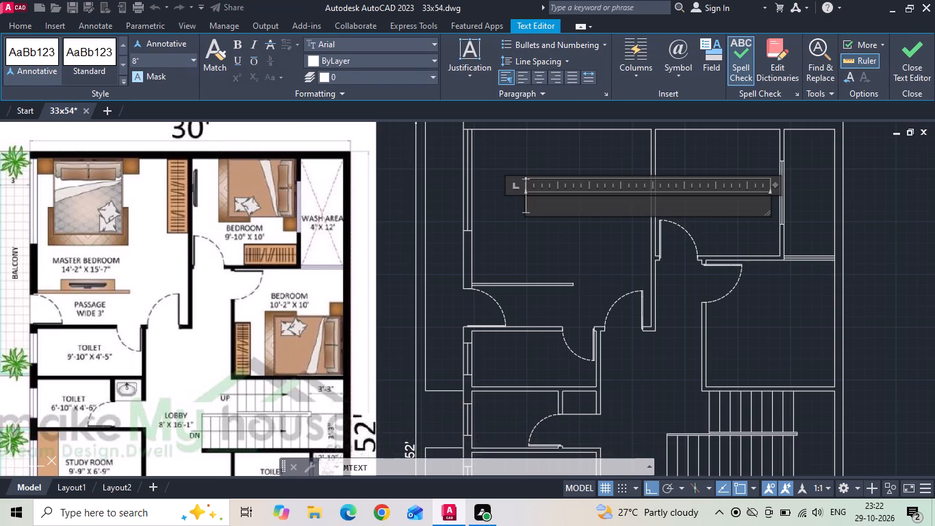
text(MASTER)
key(space)
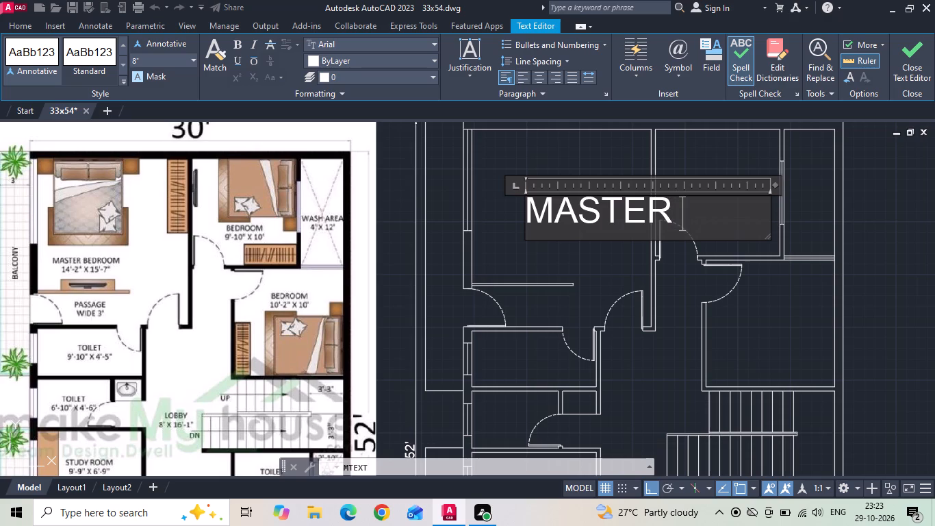
text(BEDRR)
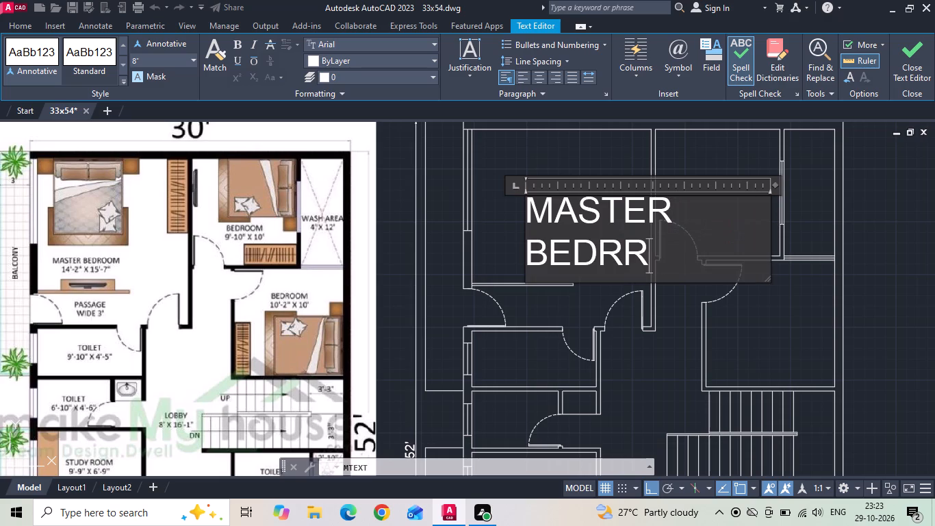
key(BackSpace)
text(OOM)
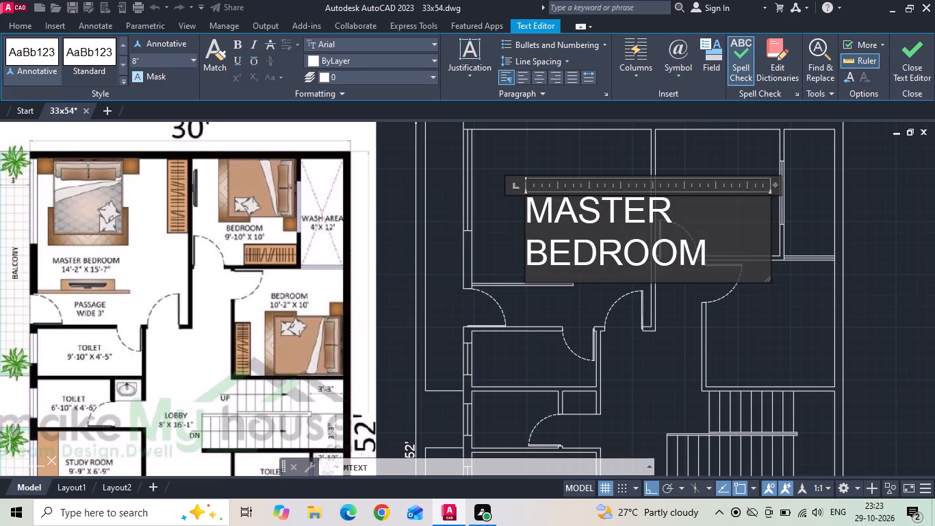
key(Return)
text(14'2)
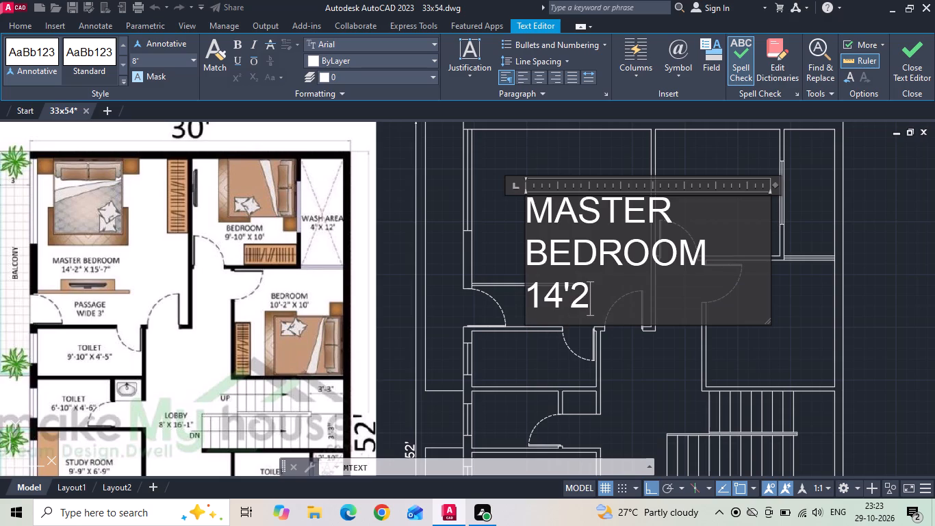
key(BackSpace)
text(-2"X15'-7")
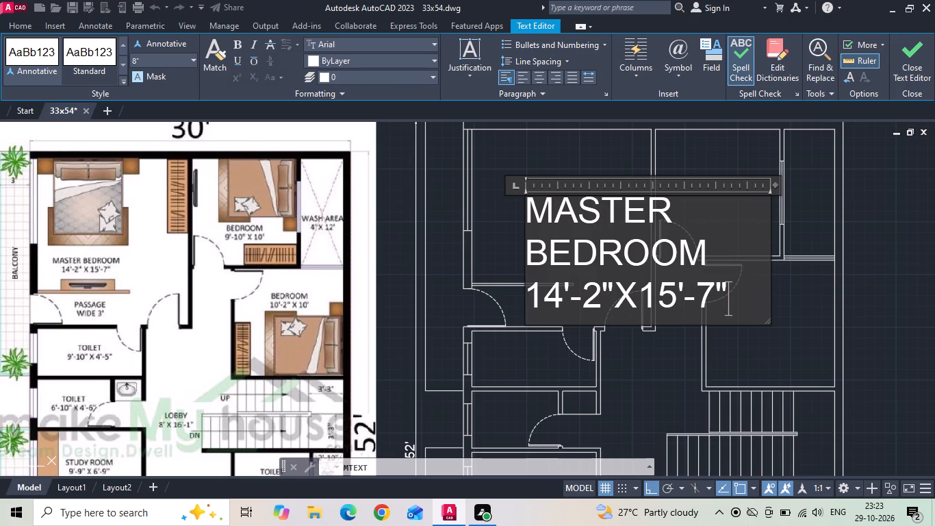
Widen the text box to about 9'-4" so MASTER BEDROOM fits on one line, and finish the text.
drag(770, 223, 880, 213)
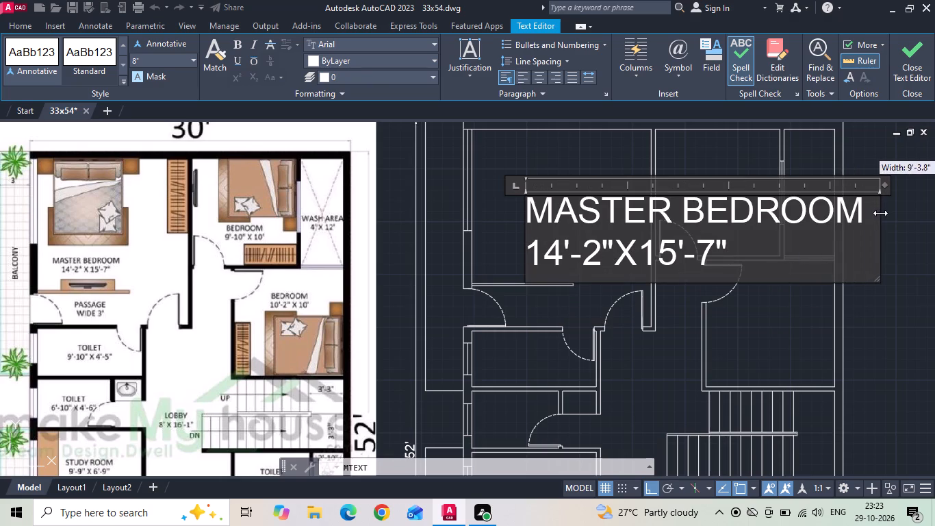
click(794, 328)
Move the MASTER BEDROOM label slightly left to centre it in the room.
click(559, 215)
right_click(559, 214)
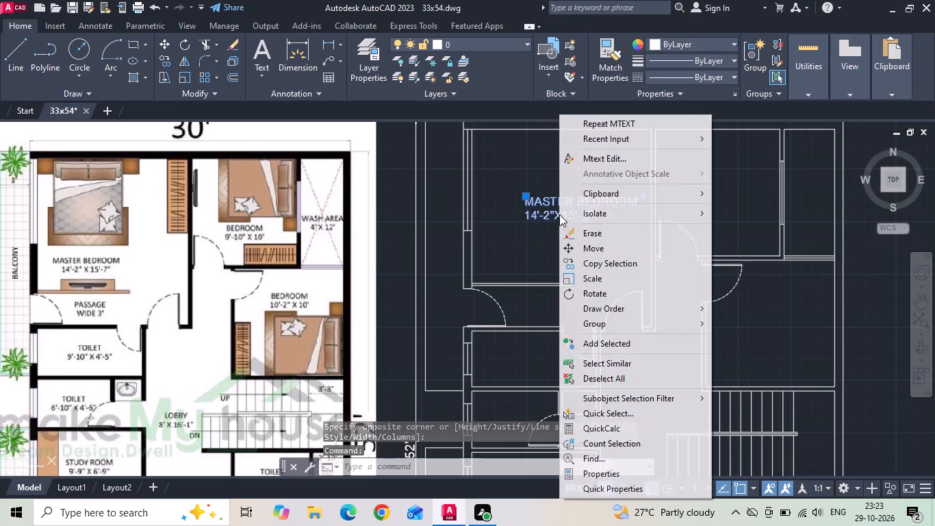
click(580, 249)
drag(583, 247, 574, 251)
click(563, 251)
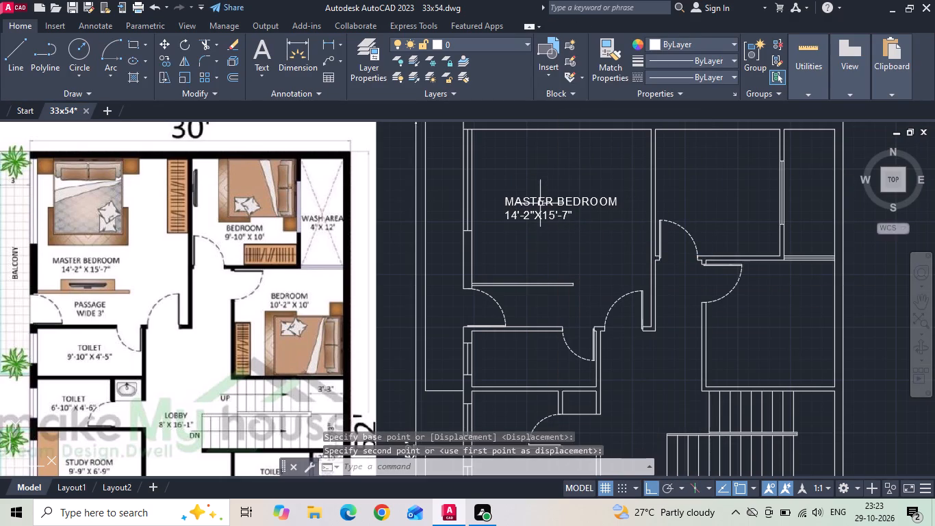
Set the whole MASTER BEDROOM label's text height to 7".
double_click(540, 203)
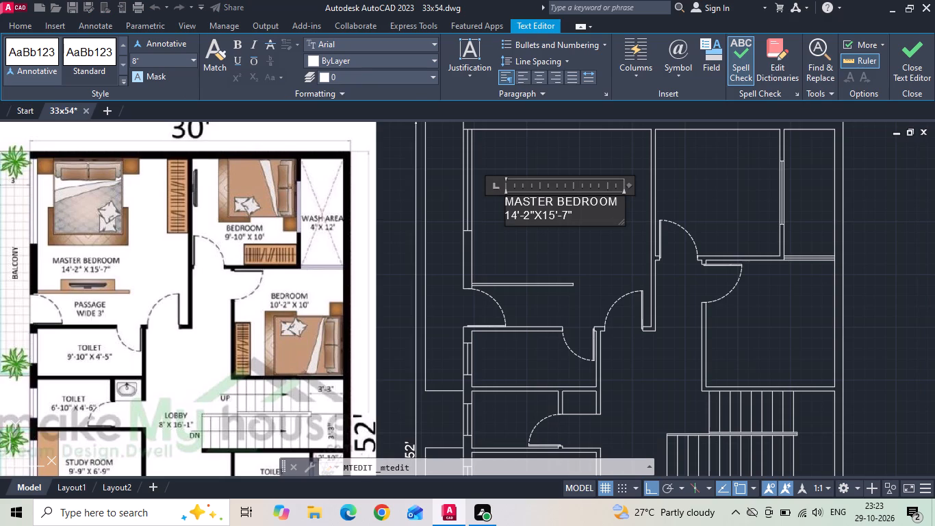
key(ctrl+a)
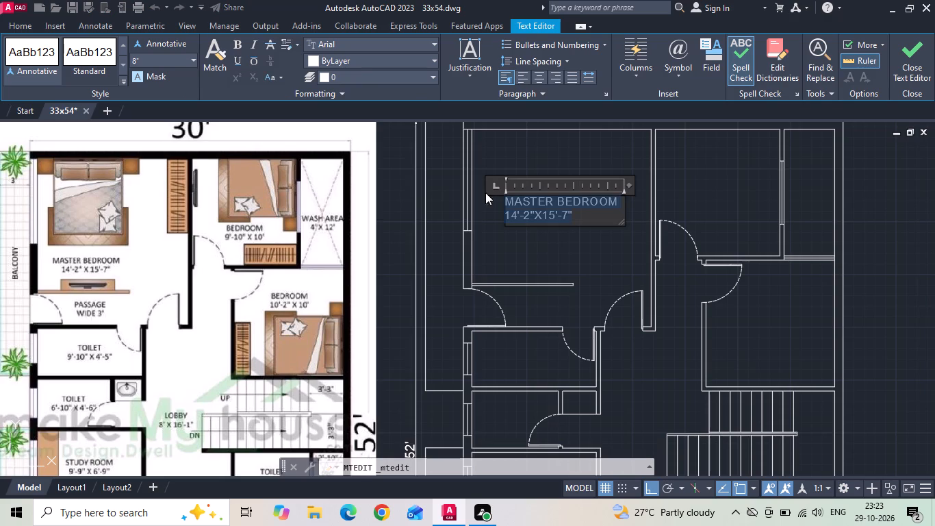
click(166, 62)
key(BackSpace)
text(7")
key(Return)
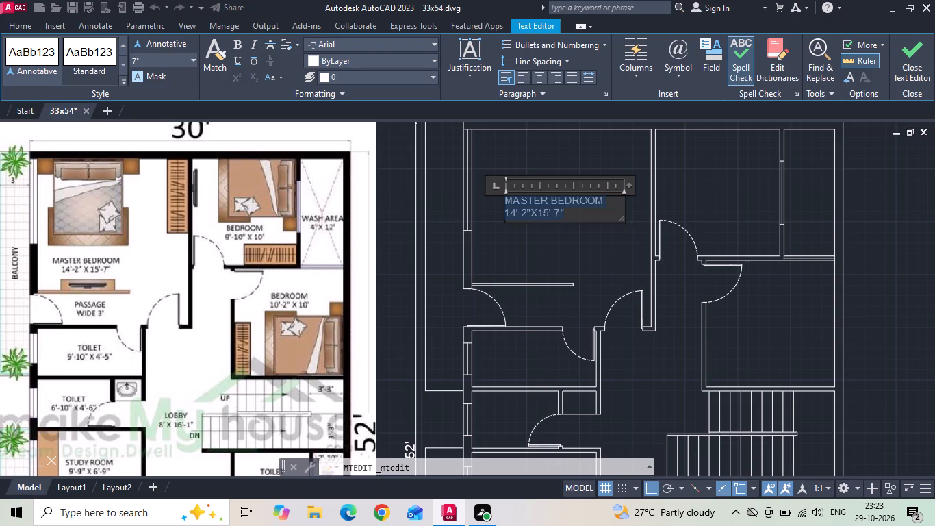
Indent the 14'-2"X15'-7" line with five spaces to centre it under MASTER BEDROOM, and finish the edit.
click(505, 212)
key(space)
key(space)
key(space)
key(space)
key(space)
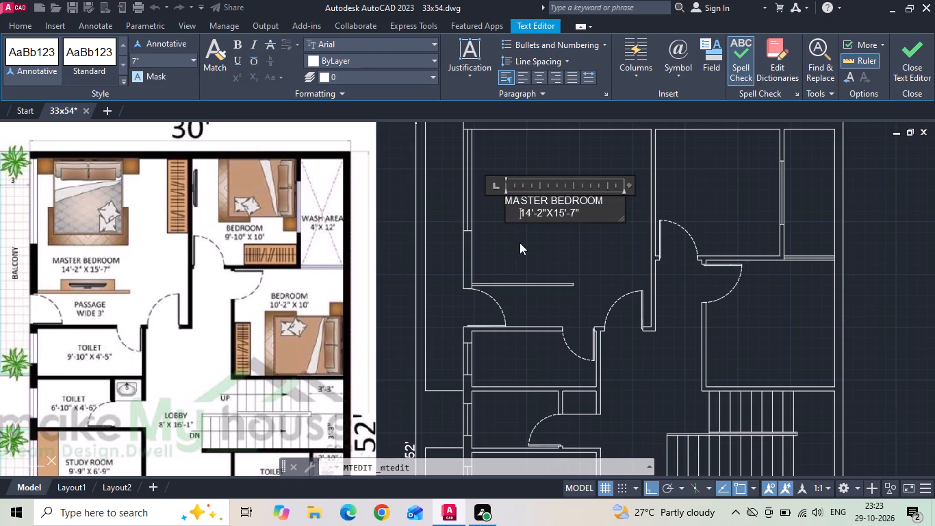
click(520, 242)
Copy the MASTER BEDROOM label straight across into the neighbouring bedroom beside the wash area.
click(543, 190)
click(530, 225)
right_click(530, 227)
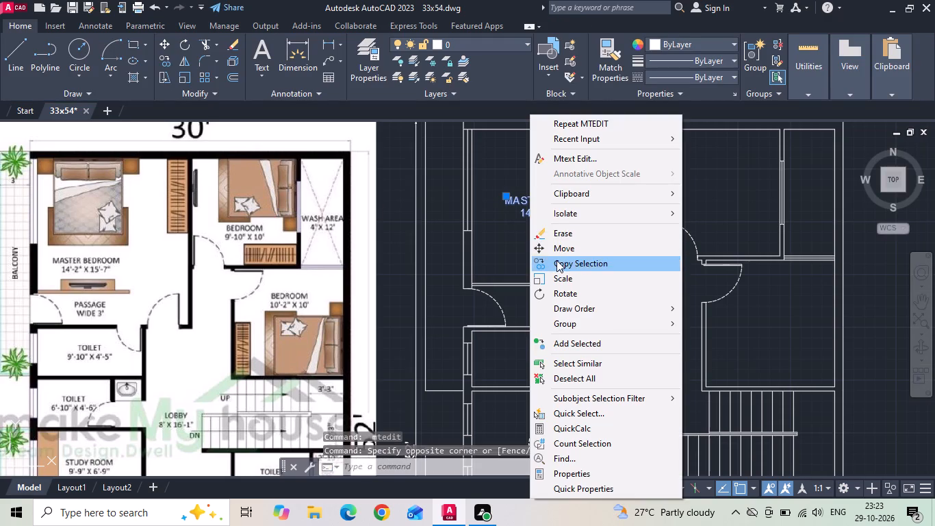
click(556, 260)
click(564, 186)
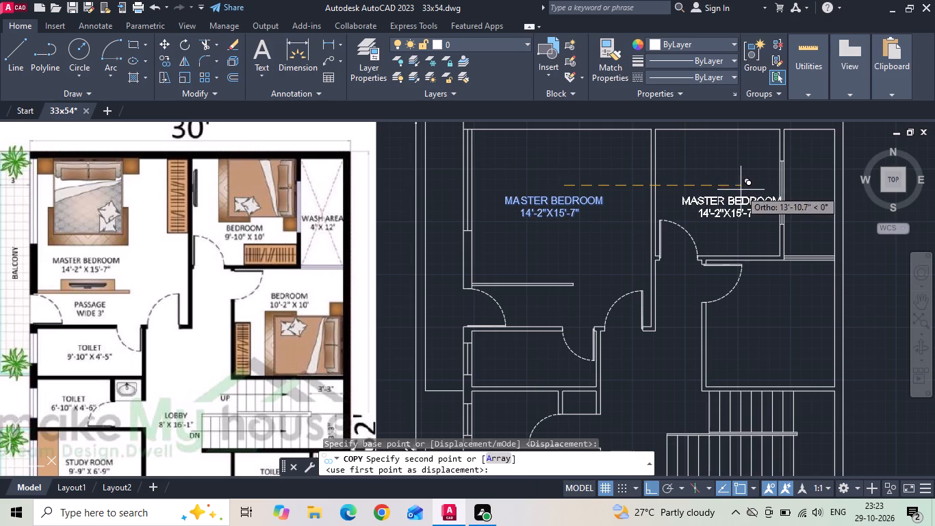
click(737, 186)
key(Escape)
Try to reposition the copied label within the bedroom beside the wash area.
scroll(597, 223, down, 1)
scroll(693, 205, up, 1)
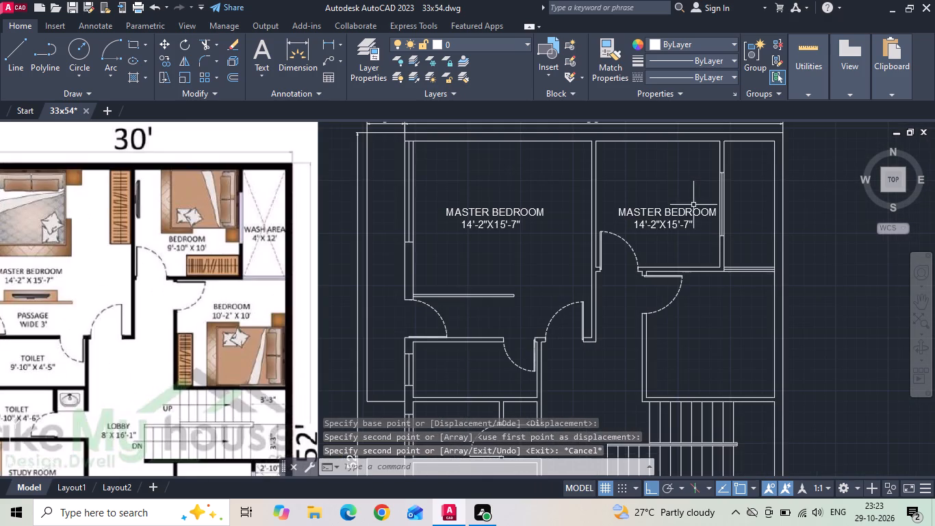
click(693, 212)
right_click(693, 212)
click(717, 250)
click(689, 240)
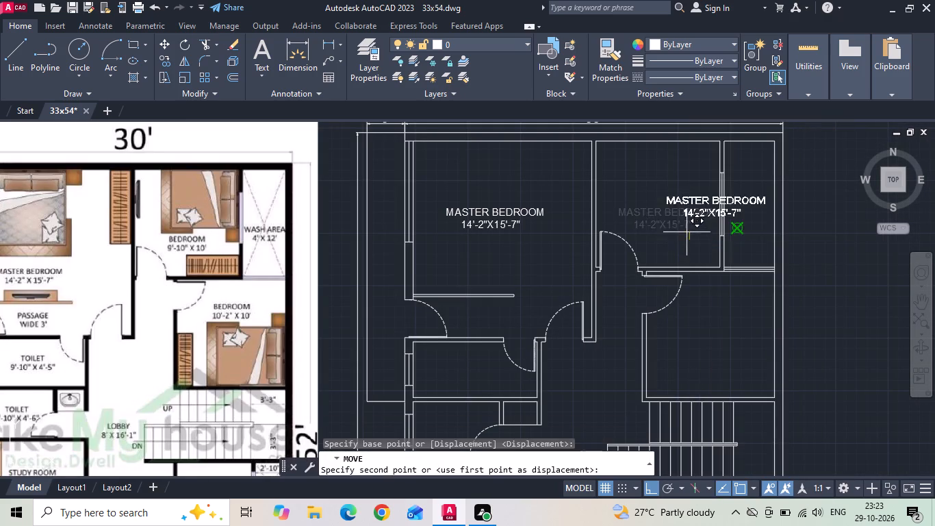
scroll(679, 212, up, 2)
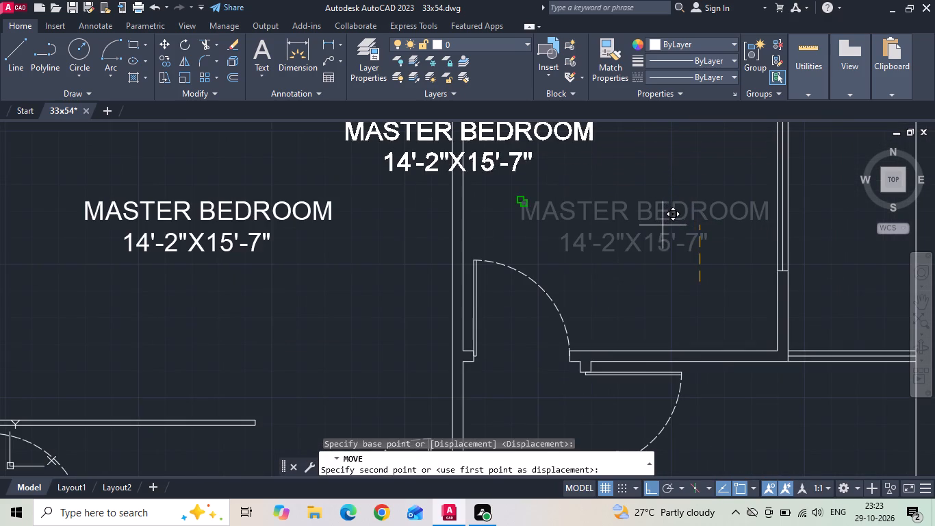
scroll(663, 225, up, 3)
click(663, 225)
scroll(647, 241, down, 4)
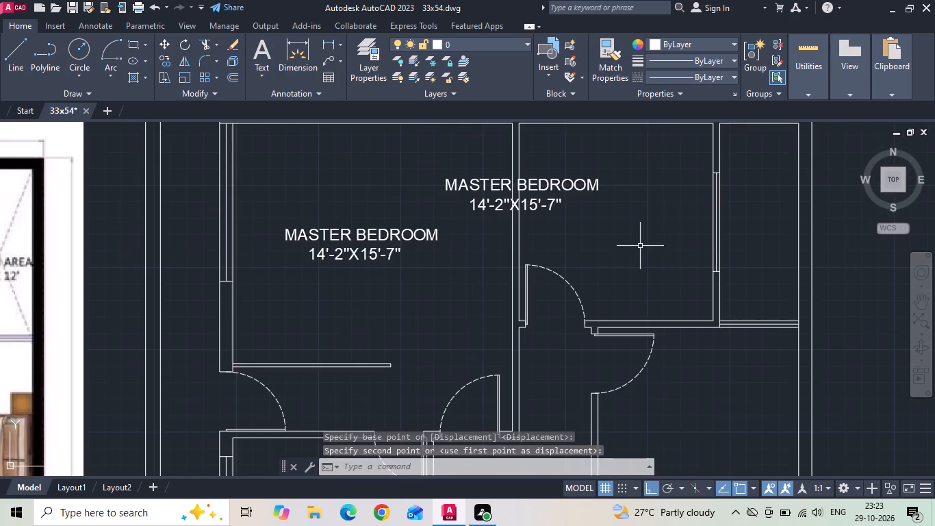
Move the copied label horizontally right, off the partition wall and between the side walls of the bedroom beside the wash area.
click(598, 192)
right_click(597, 191)
click(626, 247)
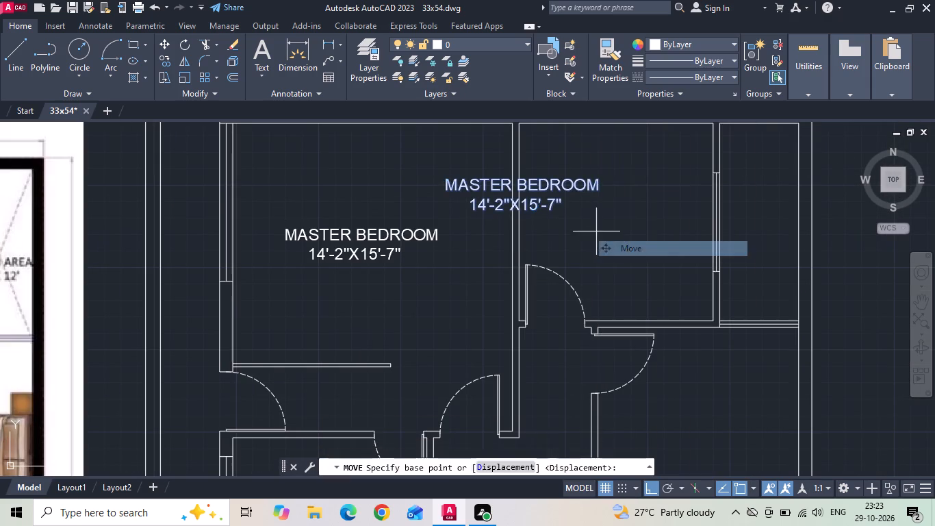
drag(595, 231, 607, 235)
click(693, 244)
Move the copied label slightly down in the bedroom beside the wash area.
click(641, 223)
click(609, 158)
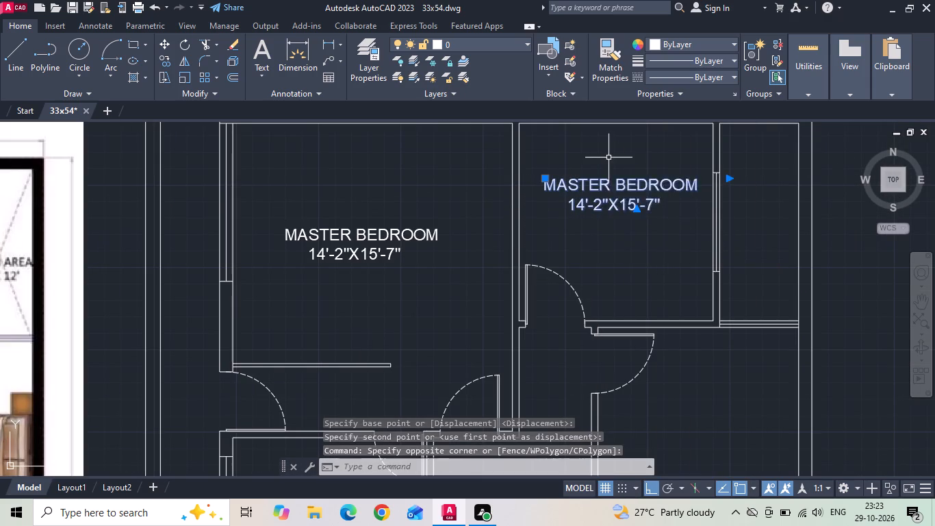
right_click(608, 157)
double_click(640, 247)
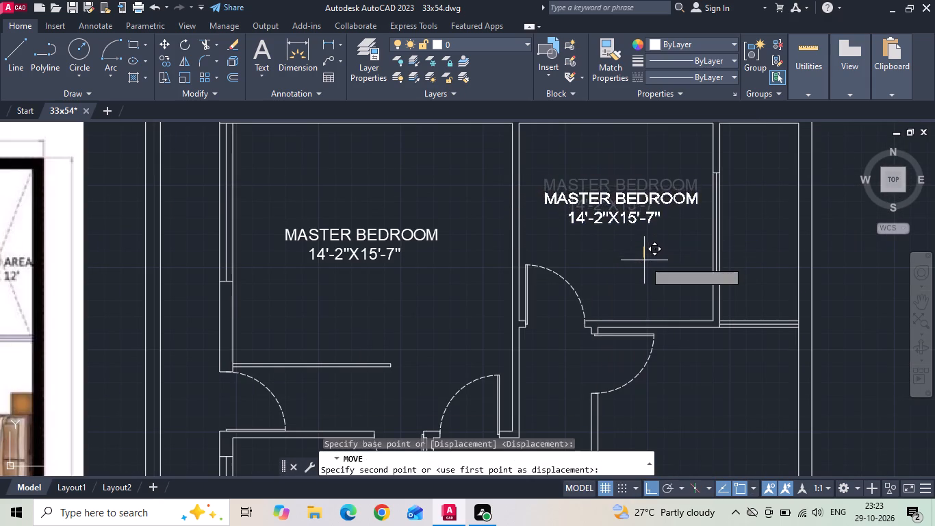
click(644, 260)
Edit the copied label's first line to read BEDROOM by removing the word MASTER.
scroll(645, 260, down, 1)
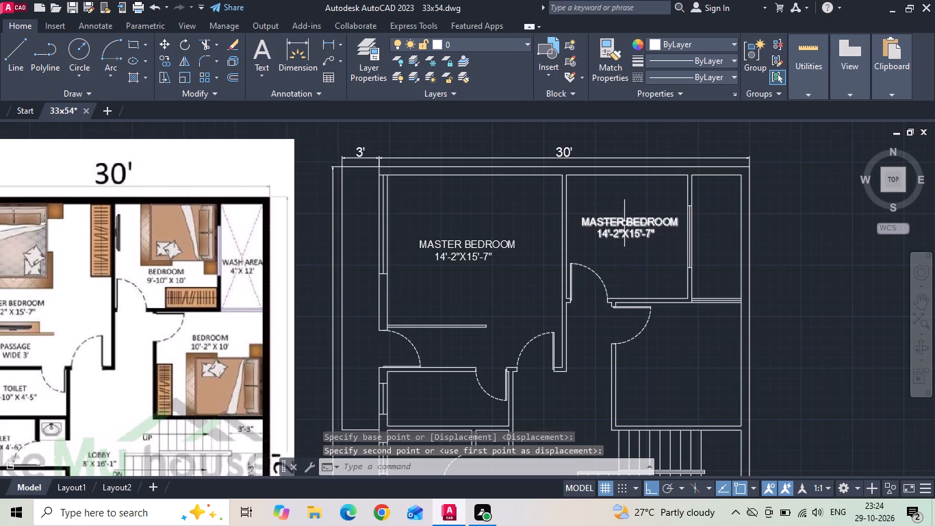
double_click(624, 223)
scroll(624, 223, up, 1)
drag(624, 223, 546, 234)
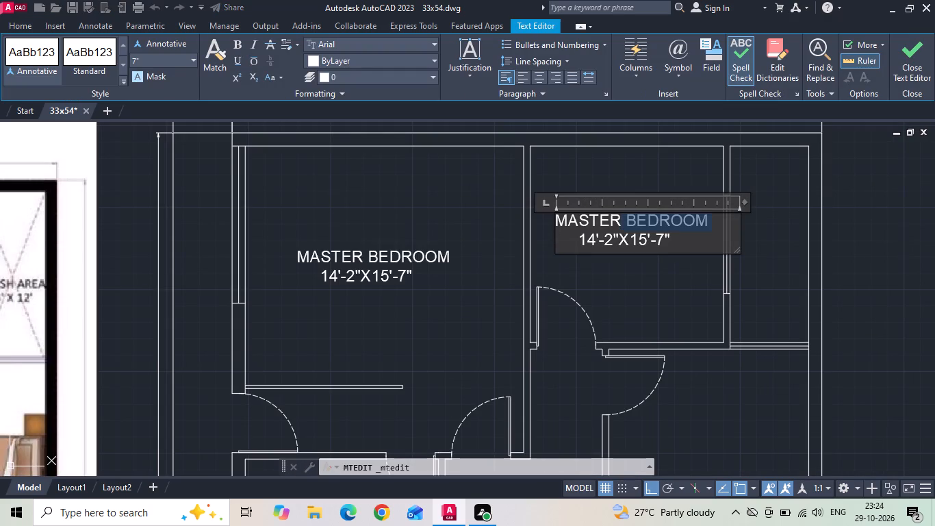
click(626, 219)
key(BackSpace)
key(BackSpace)
key(BackSpace)
key(BackSpace)
key(BackSpace)
key(BackSpace)
key(BackSpace)
key(BackSpace)
key(BackSpace)
key(BackSpace)
key(BackSpace)
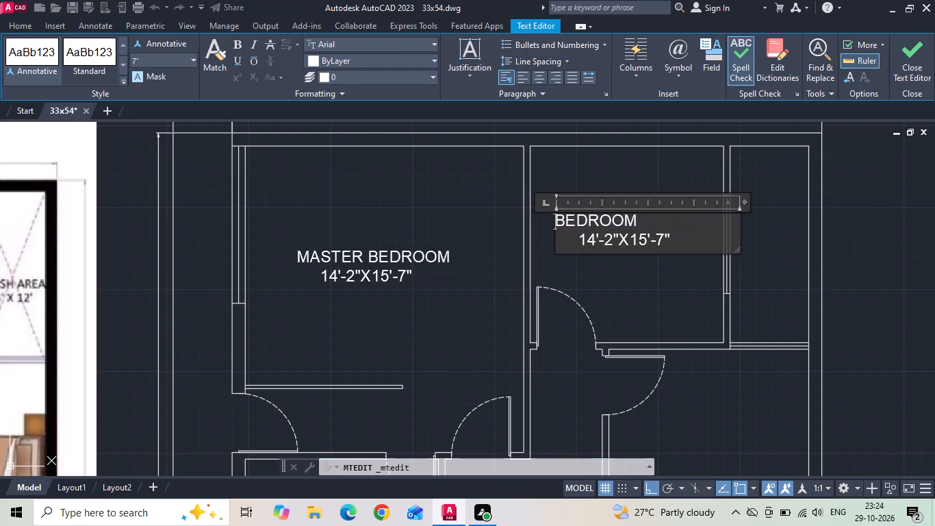
Remove the leading spaces before the dimensions in the BEDROOM label so they align with its left edge.
click(583, 242)
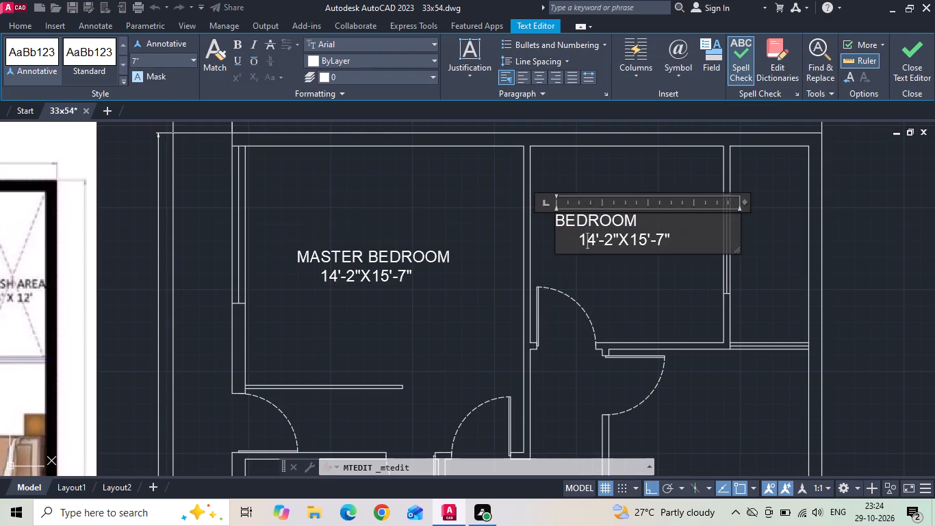
click(576, 243)
key(BackSpace)
key(BackSpace)
key(BackSpace)
key(BackSpace)
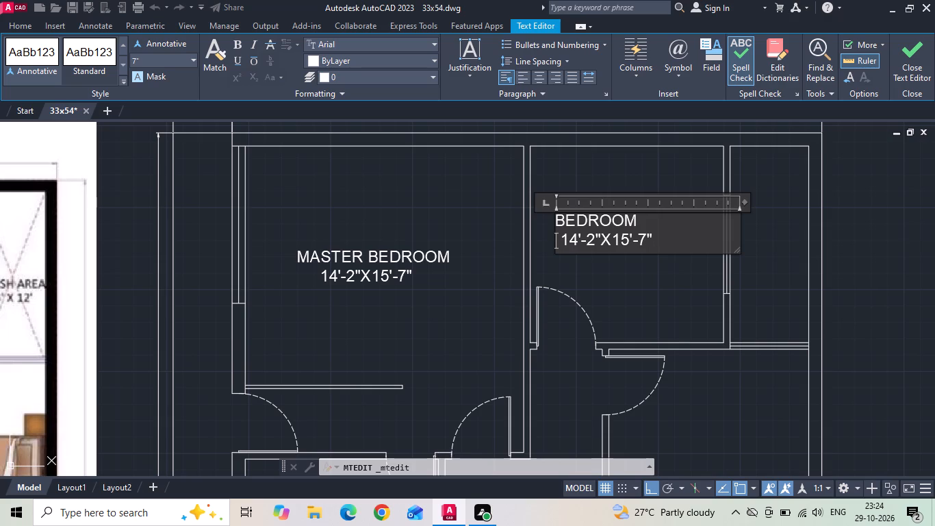
click(561, 242)
key(BackSpace)
Change the first dimension in the BEDROOM label beside the wash area to 9'-10".
scroll(603, 270, down, 1)
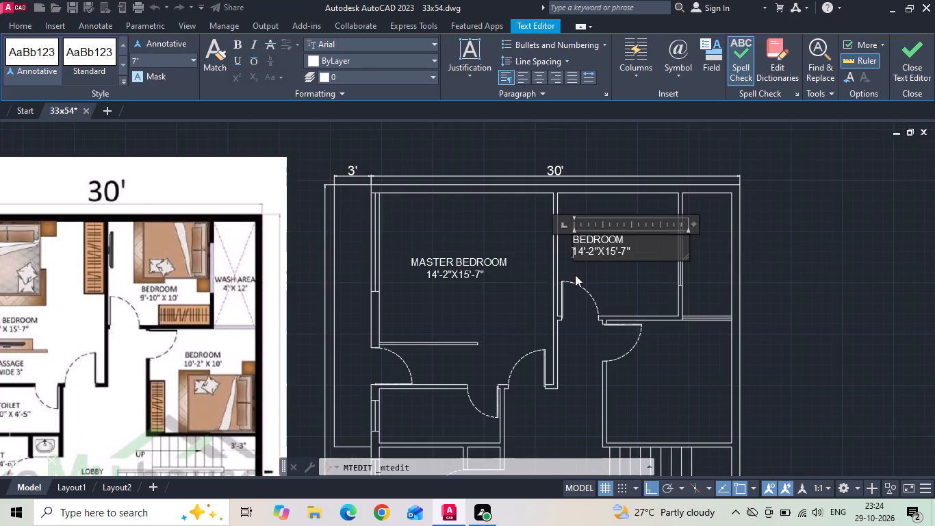
scroll(574, 272, up, 1)
click(587, 240)
key(BackSpace)
key(BackSpace)
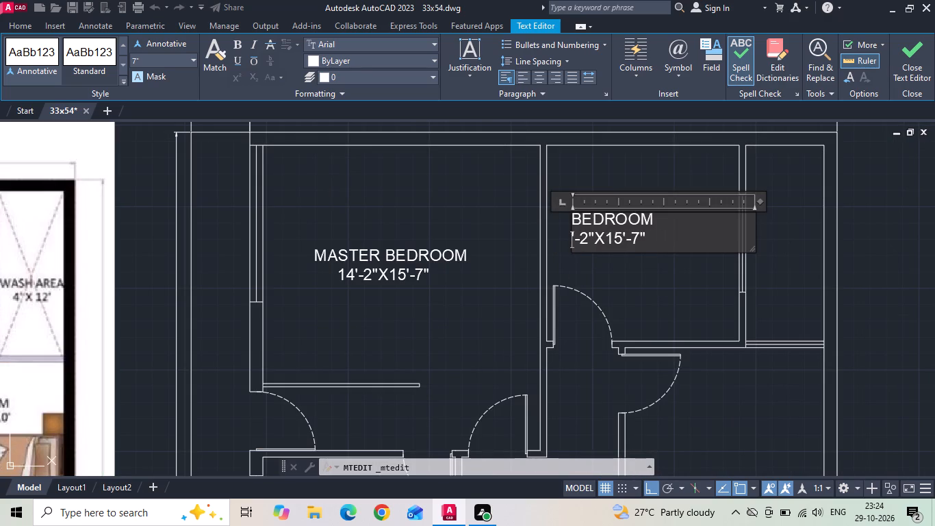
key(9)
scroll(596, 248, down, 1)
scroll(597, 249, up, 1)
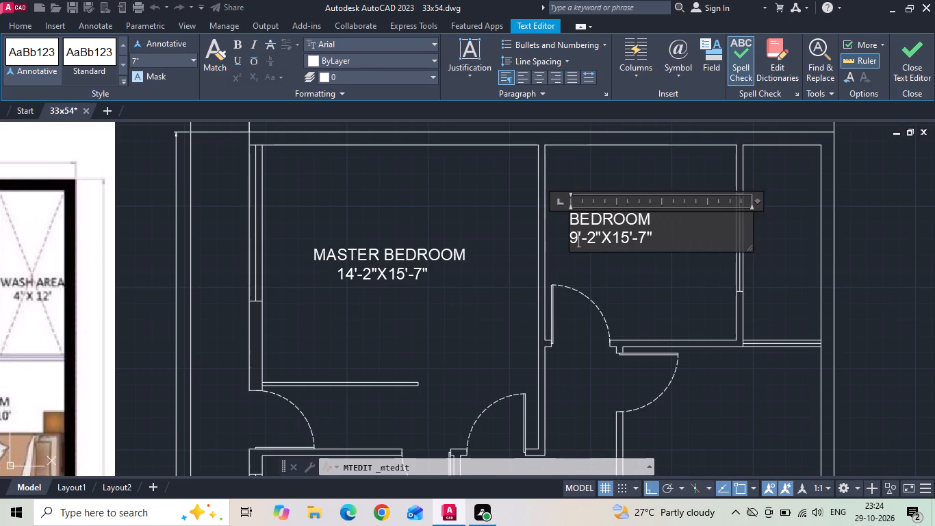
click(593, 238)
key(BackSpace)
text(10)
scroll(658, 259, down, 1)
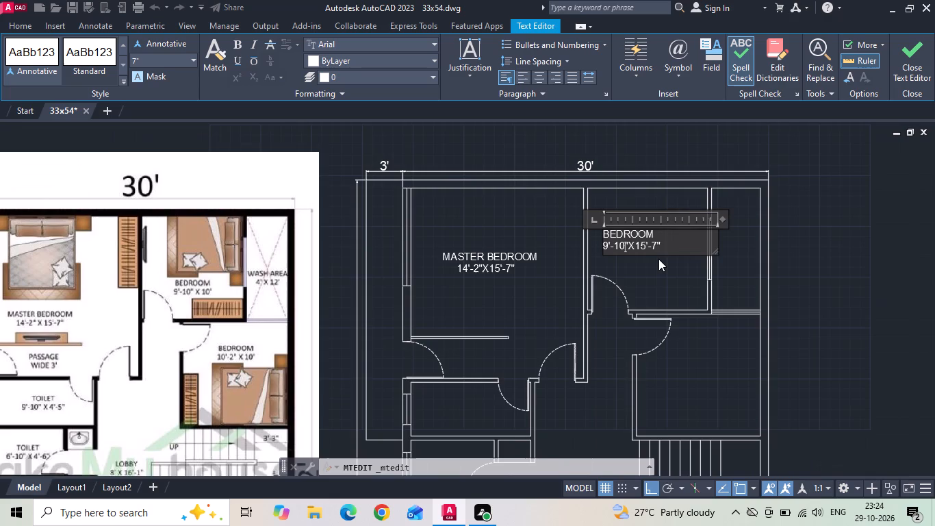
Change the second dimension in the same BEDROOM label to 10'-0", making the line read 9'-10"X10'-0".
scroll(656, 253, up, 3)
click(606, 229)
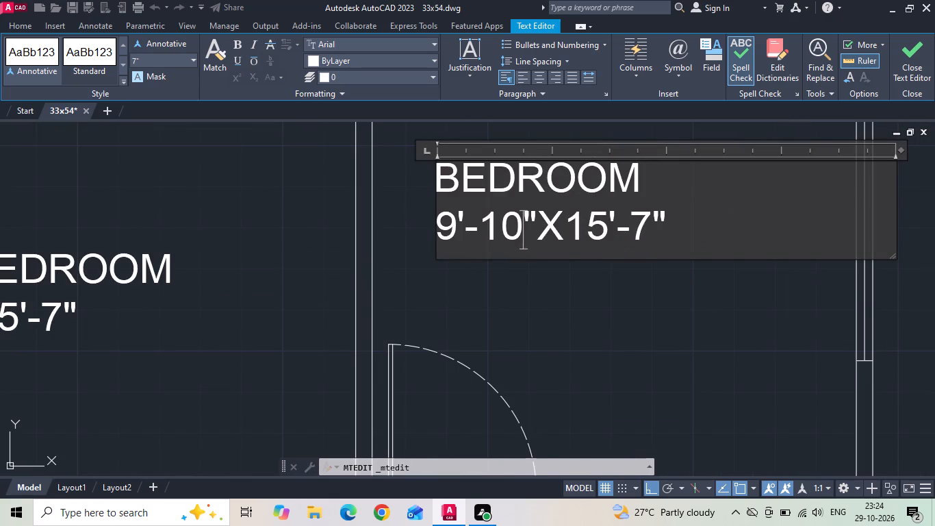
key(BackSpace)
key(0)
click(648, 240)
key(BackSpace)
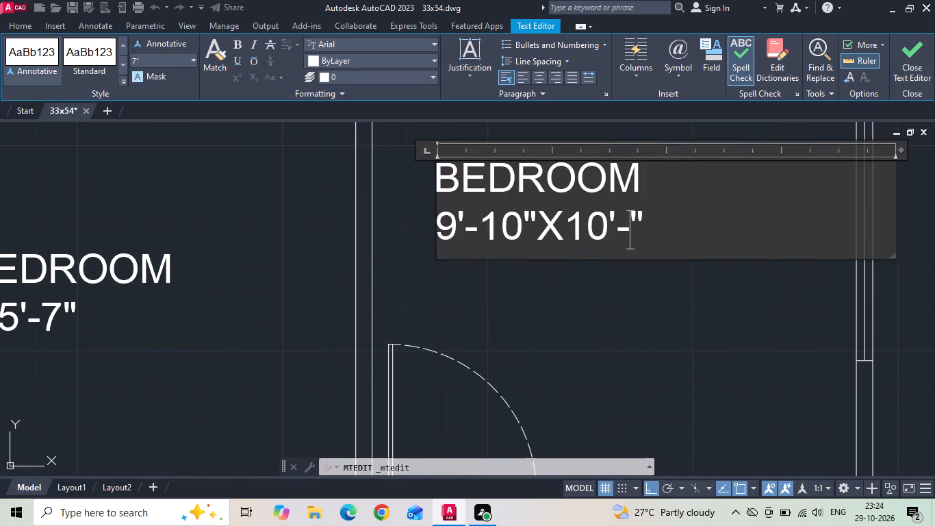
key(0)
scroll(629, 270, down, 2)
click(612, 288)
Move the BEDROOM label about 1.5 feet horizontally to the right within its room.
click(611, 260)
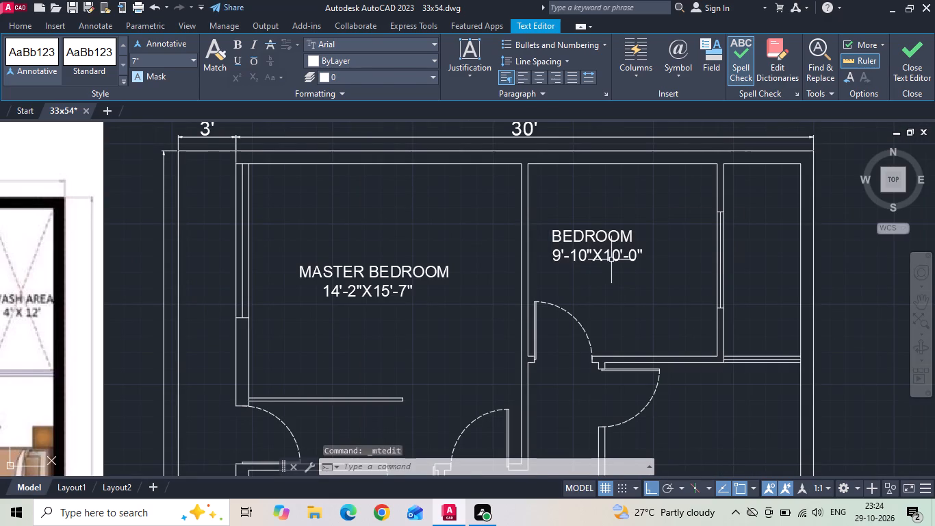
right_click(600, 234)
click(613, 246)
click(615, 302)
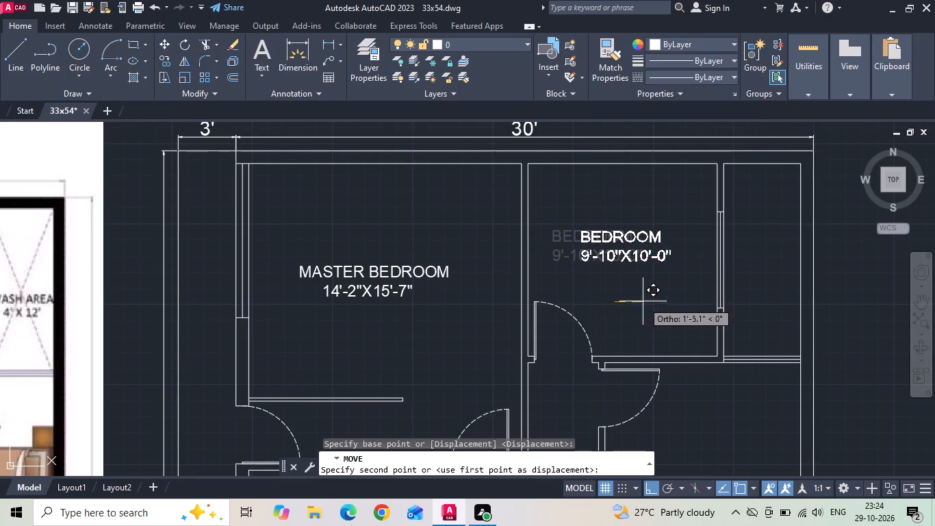
click(645, 301)
Copy the BEDROOM label about 7'-7" horizontally to the right into the wash area.
click(645, 273)
click(631, 236)
right_click(631, 236)
click(652, 263)
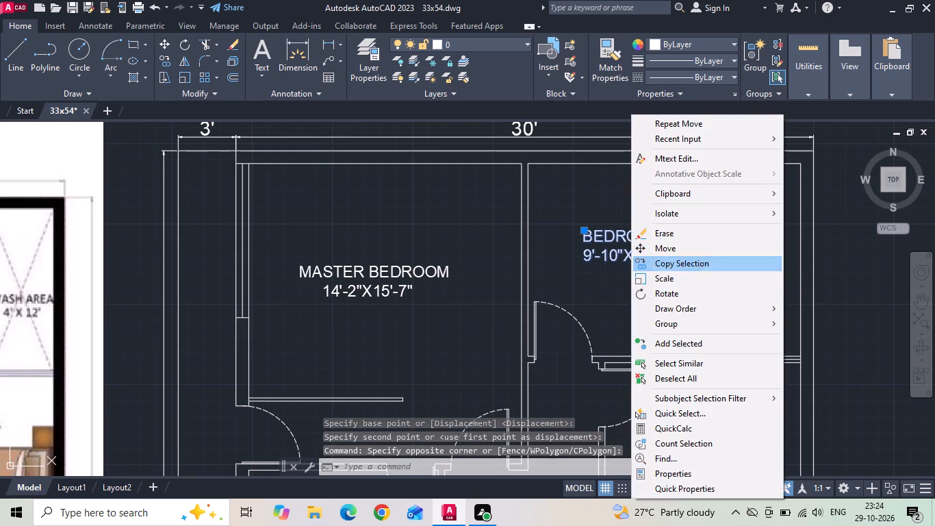
drag(641, 255, 654, 258)
scroll(789, 237, up, 1)
click(785, 239)
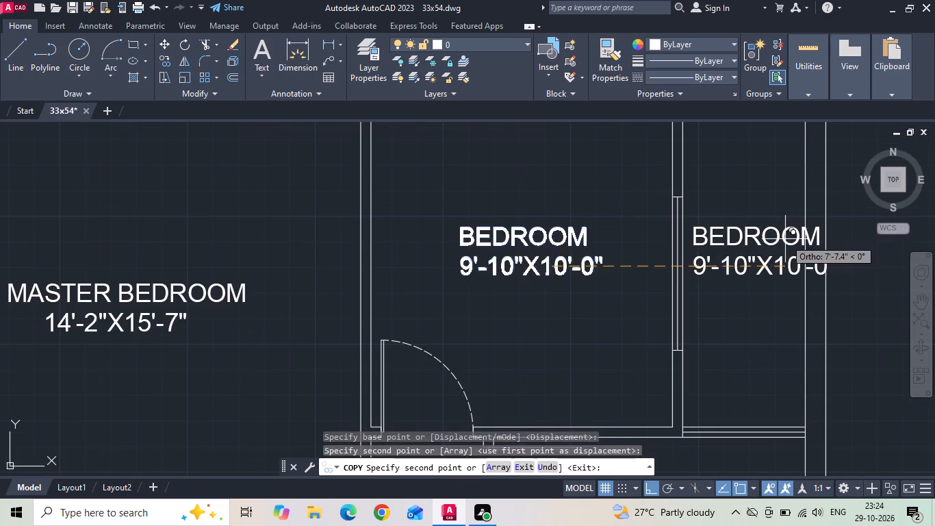
key(Escape)
Replace the first line of the copied label in the wash area with WASHAREA.
double_click(782, 239)
scroll(784, 237, down, 2)
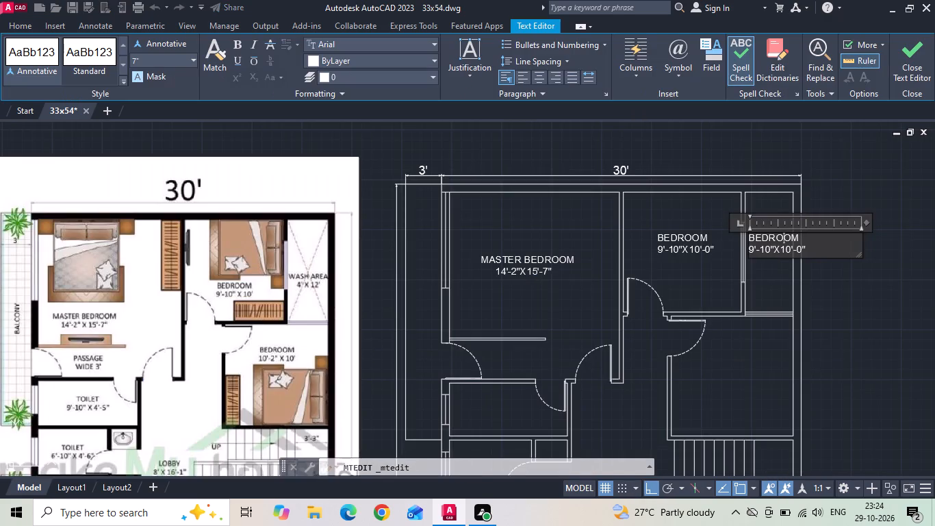
scroll(799, 236, up, 1)
drag(802, 238, 712, 255)
key(BackSpace)
key(BackSpace)
key(BackSpace)
key(BackSpace)
key(BackSpace)
key(BackSpace)
key(BackSpace)
key(BackSpace)
key(BackSpace)
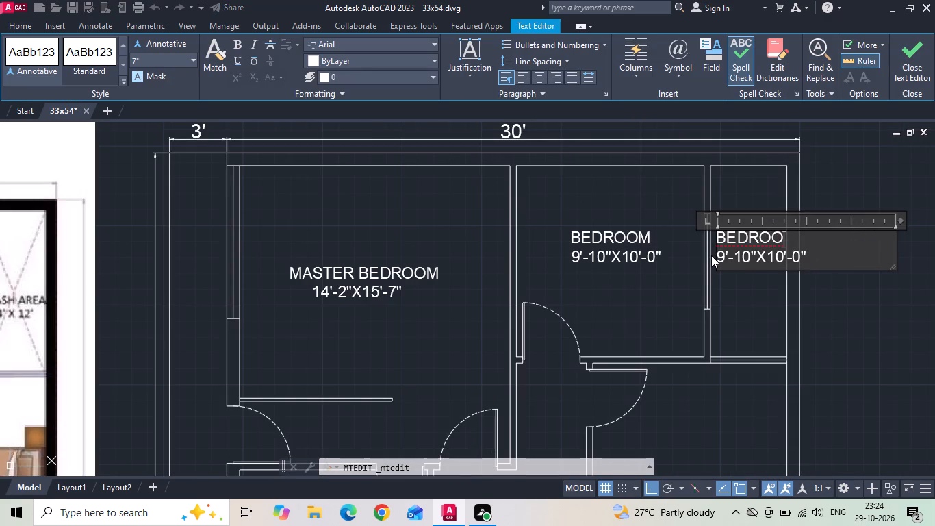
text(WASHAREA)
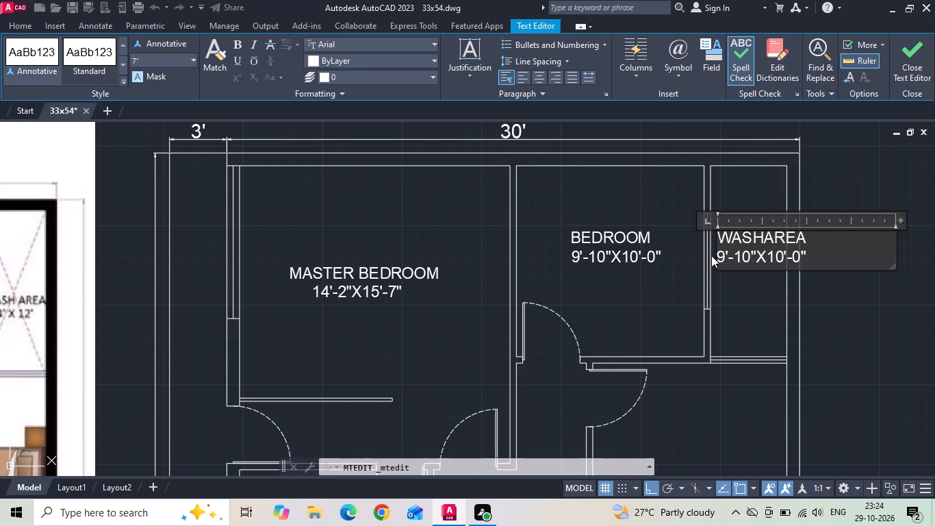
Change the first dimension in the WASHAREA label to 4'-0".
middle_drag(711, 255, 795, 253)
click(809, 256)
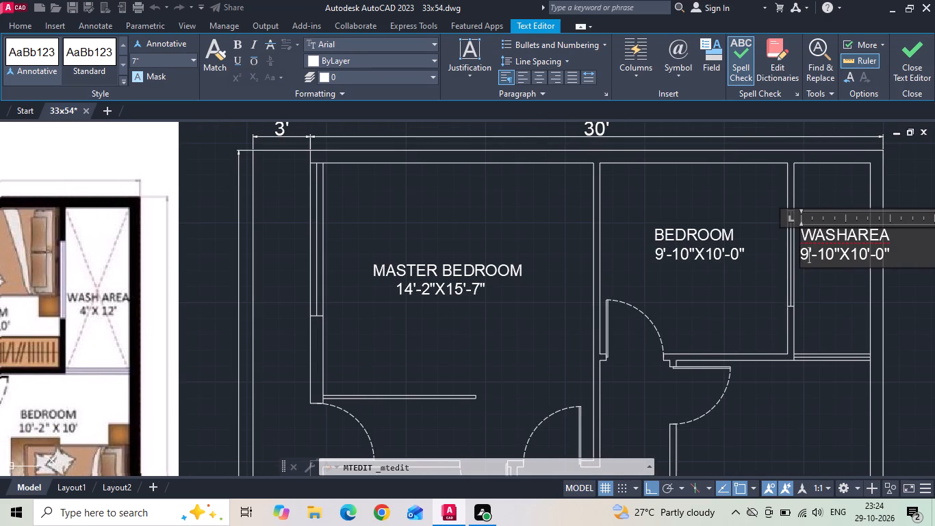
key(BackSpace)
key(4)
click(828, 262)
key(BackSpace)
Examine the wash area dimensions on the ground and first floor reference plans against the drawn label.
scroll(860, 254, down, 1)
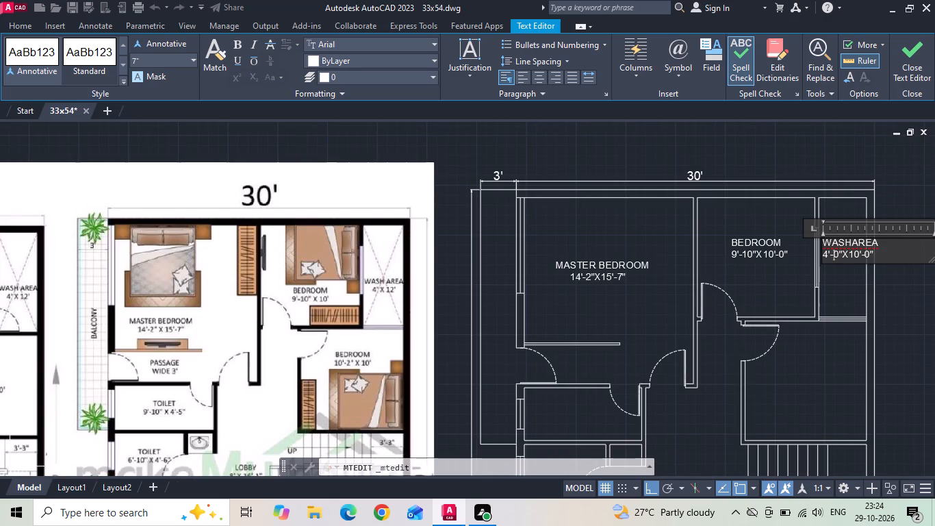
scroll(860, 254, down, 1)
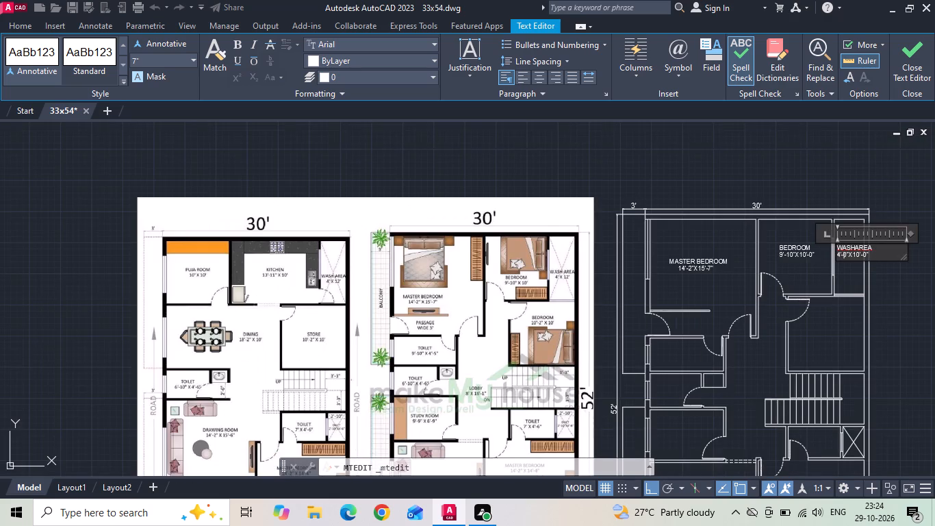
scroll(860, 254, down, 1)
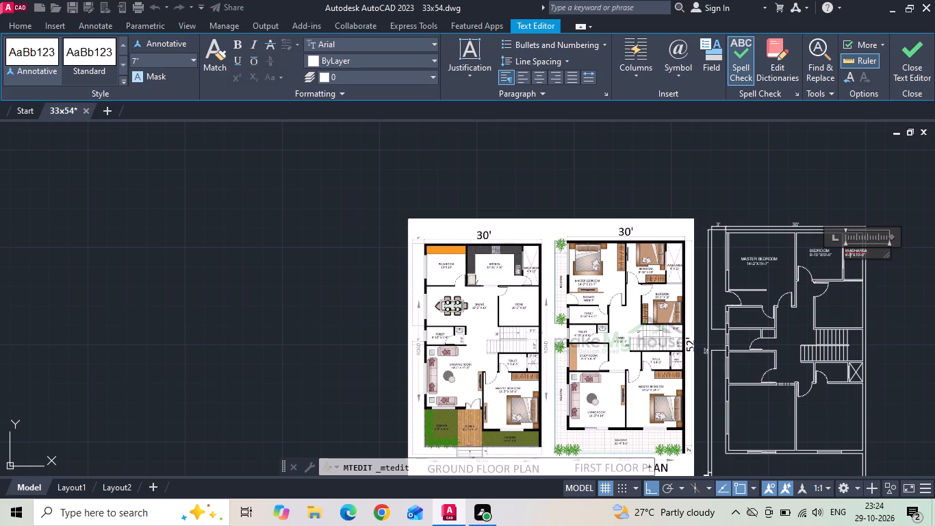
scroll(859, 254, down, 1)
scroll(859, 254, up, 5)
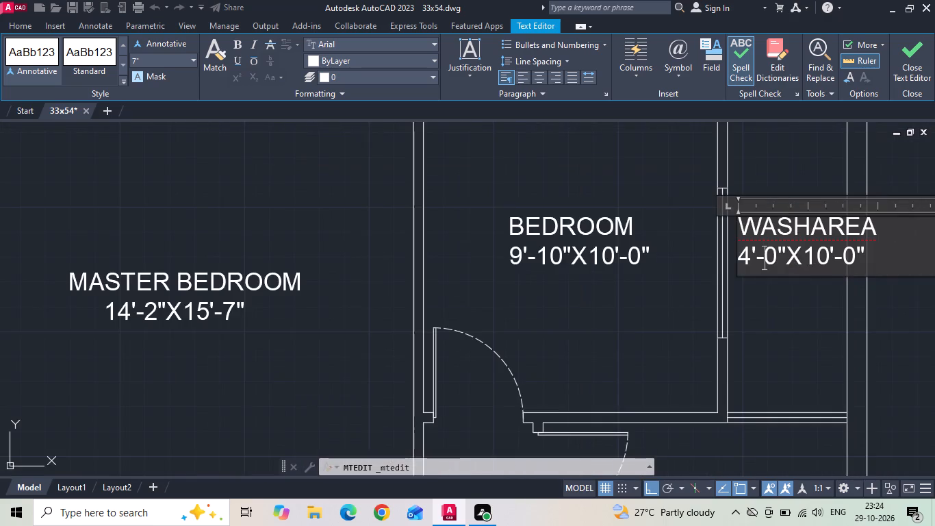
scroll(847, 264, down, 5)
scroll(517, 297, up, 3)
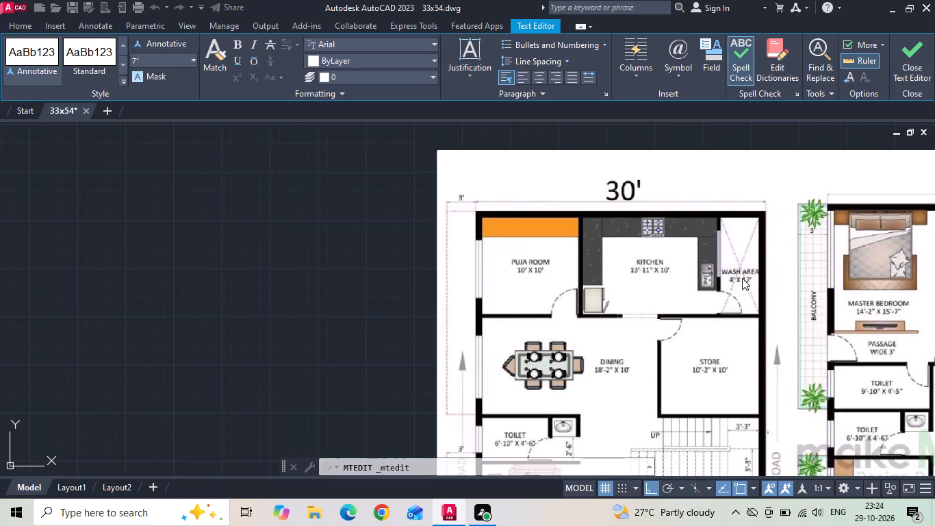
middle_drag(745, 278, 274, 280)
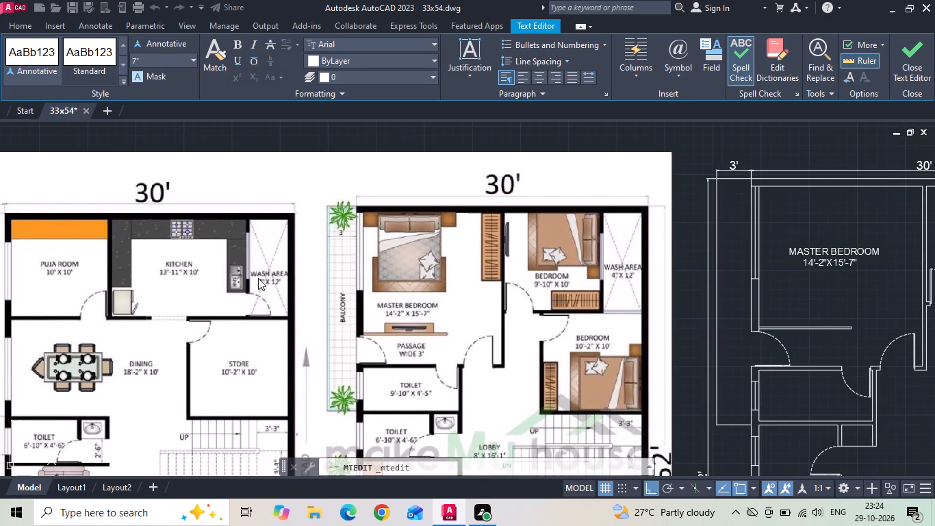
scroll(240, 278, down, 3)
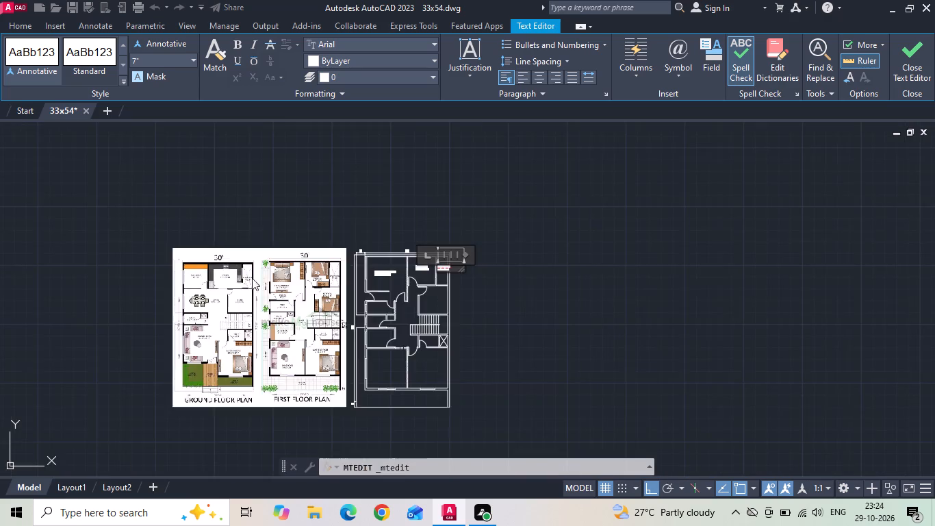
scroll(380, 277, up, 3)
scroll(605, 253, up, 2)
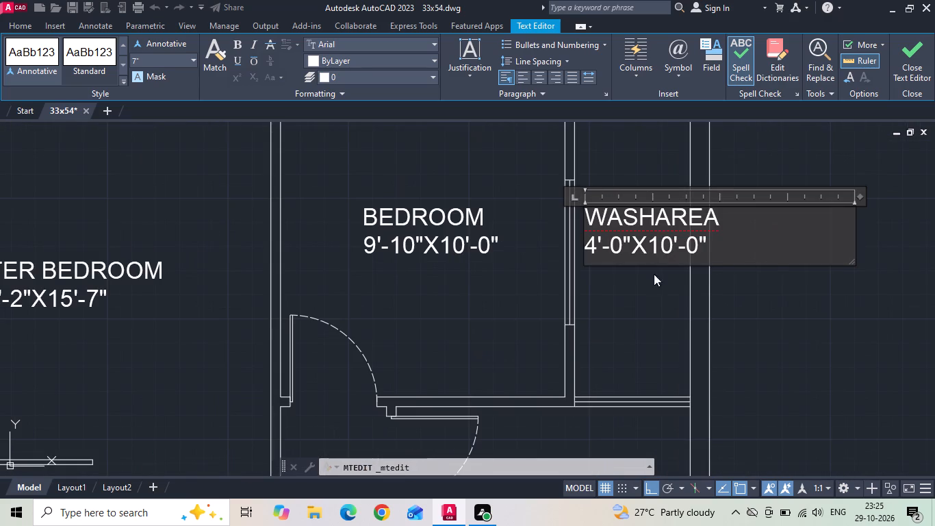
Set the text height of the whole WASHAREA label to 5" and finish editing it.
key(ctrl+a)
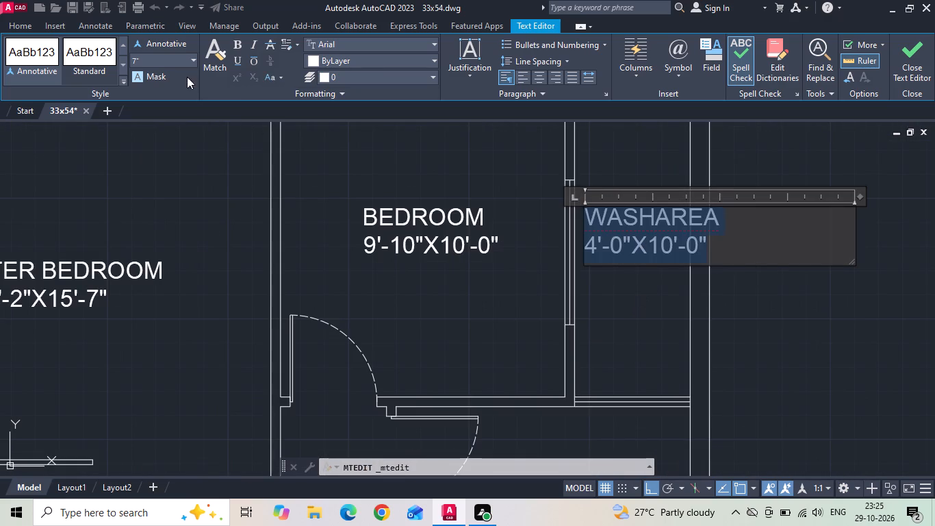
click(168, 64)
text(5")
key(Return)
click(452, 340)
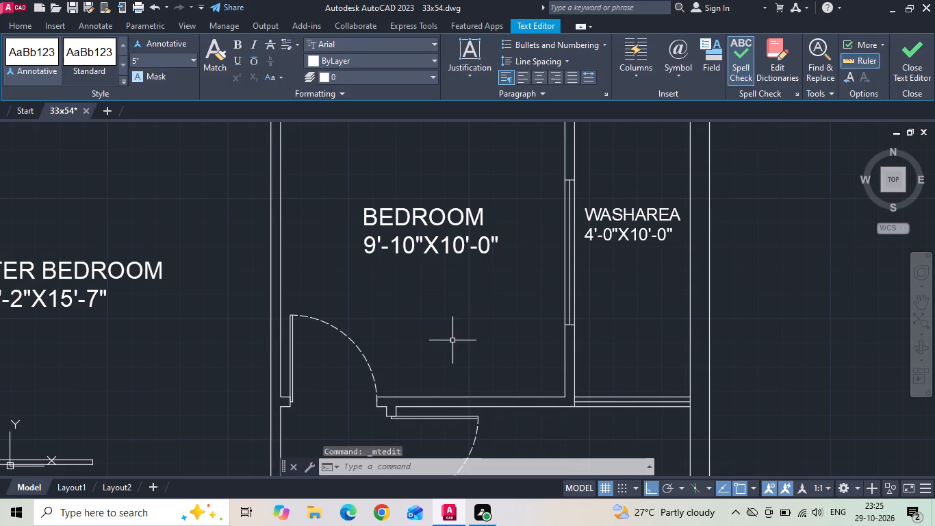
Draw two diagonal lines between the opposite inner corners of the wash area, forming a cross.
text(L)
key(space)
scroll(563, 286, down, 1)
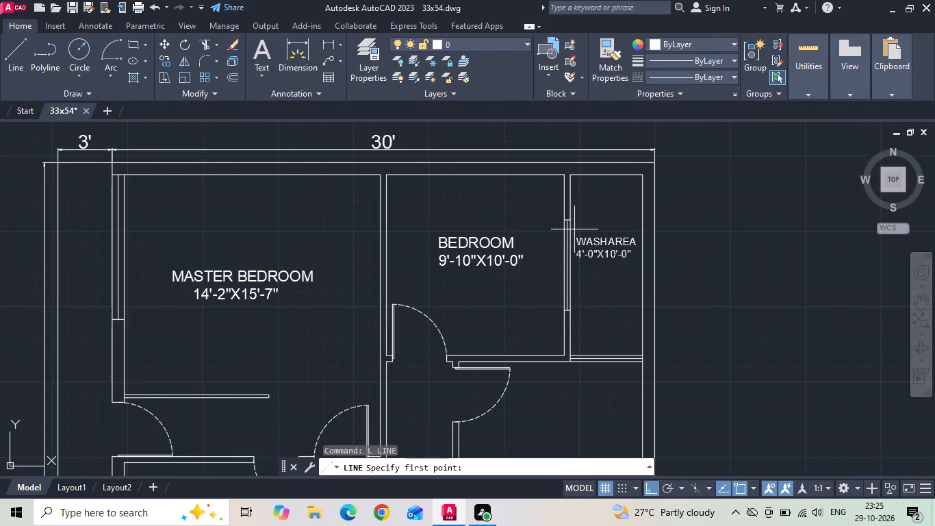
click(569, 174)
scroll(639, 346, up, 1)
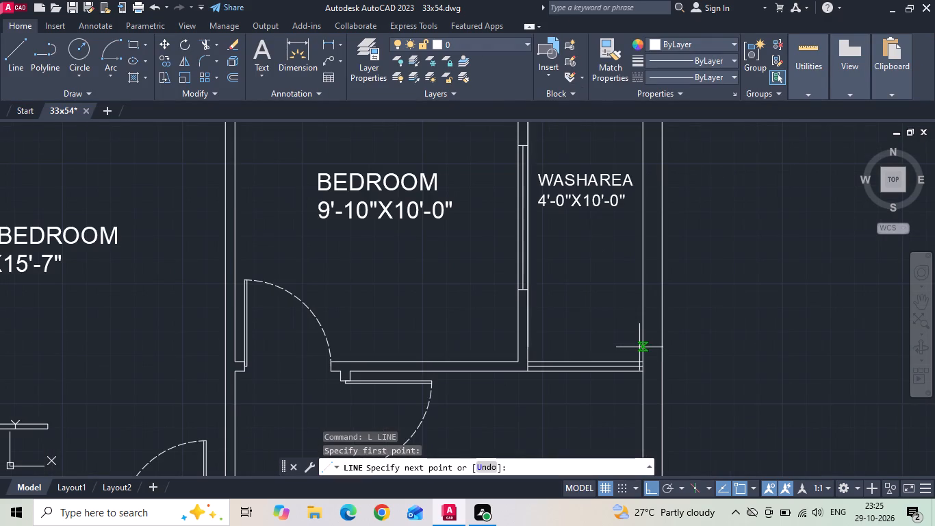
click(644, 362)
key(space)
key(space)
click(530, 360)
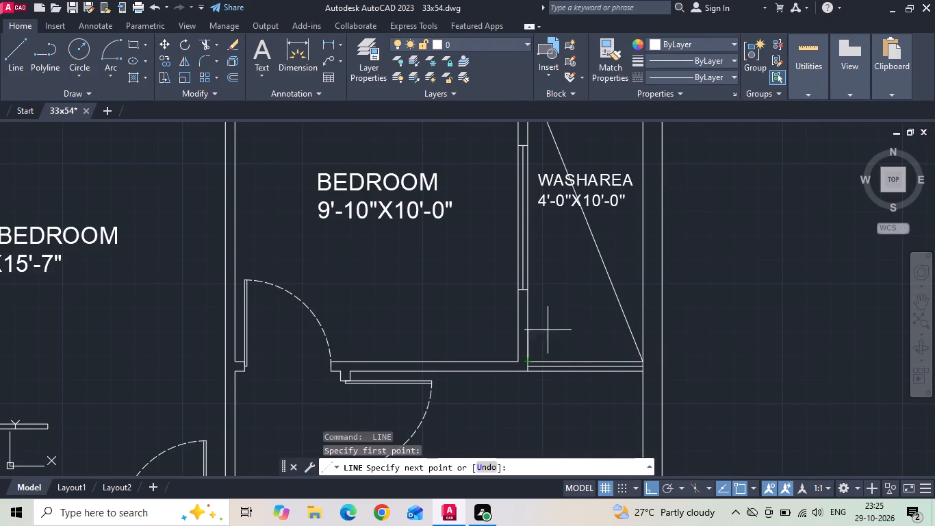
scroll(635, 147, up, 1)
middle_drag(635, 164, 636, 203)
scroll(641, 187, down, 1)
middle_drag(648, 167, 640, 228)
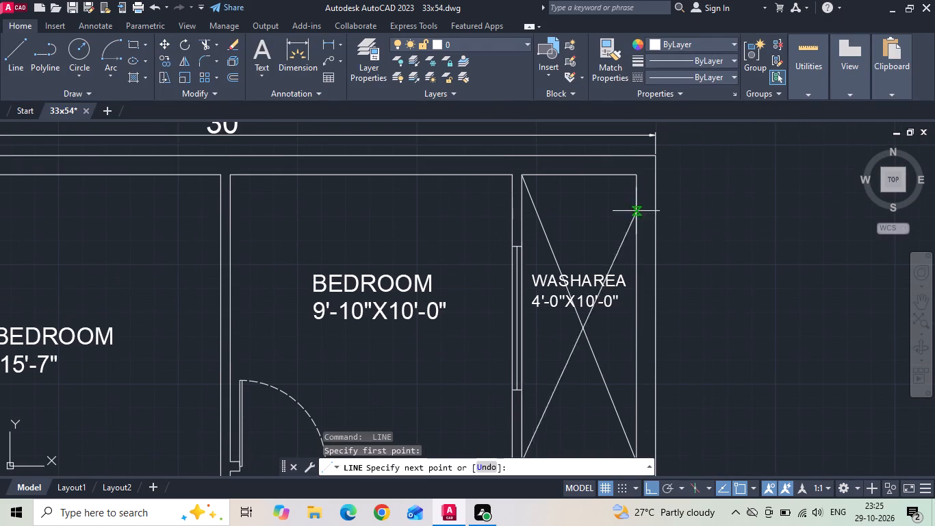
click(636, 171)
key(Escape)
Save the drawing.
key(ctrl+s)
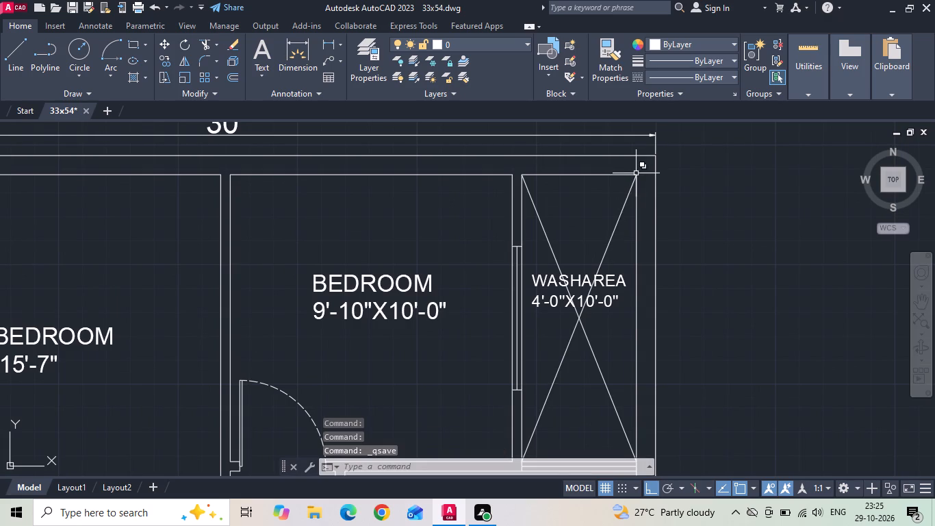
Move the WASHAREA label straight down to where the two diagonals cross.
click(587, 278)
right_click(587, 278)
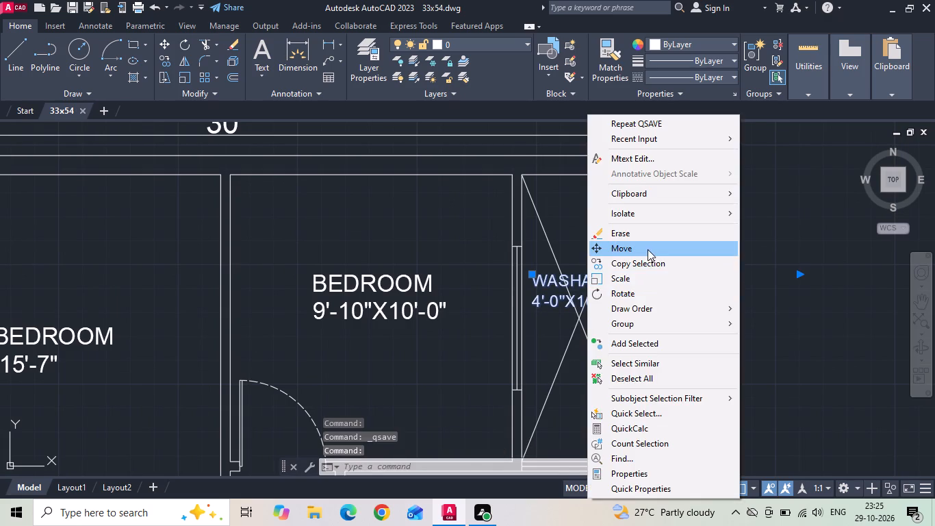
click(649, 249)
drag(757, 282, 763, 294)
click(763, 314)
Set the linetype of both wash area diagonals to the dashed ACAD_ISO02W100.
drag(589, 277, 583, 280)
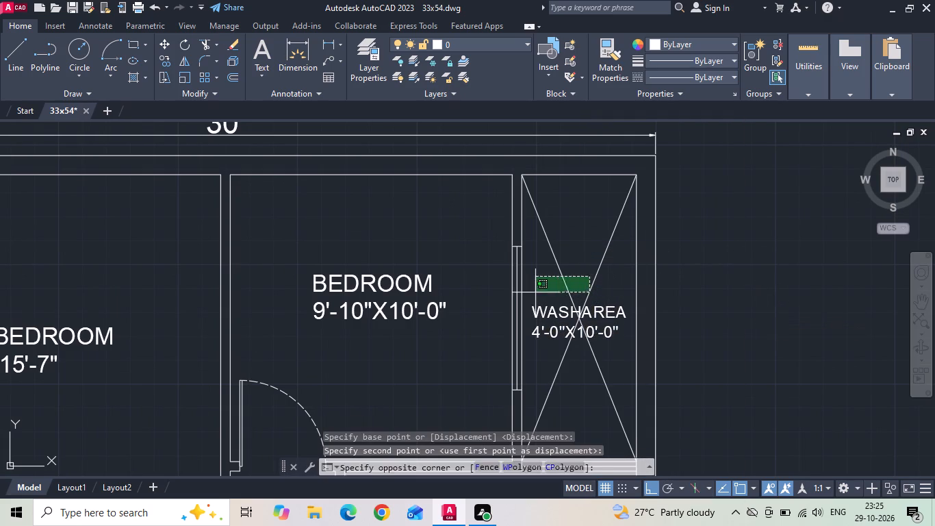
click(534, 292)
click(678, 79)
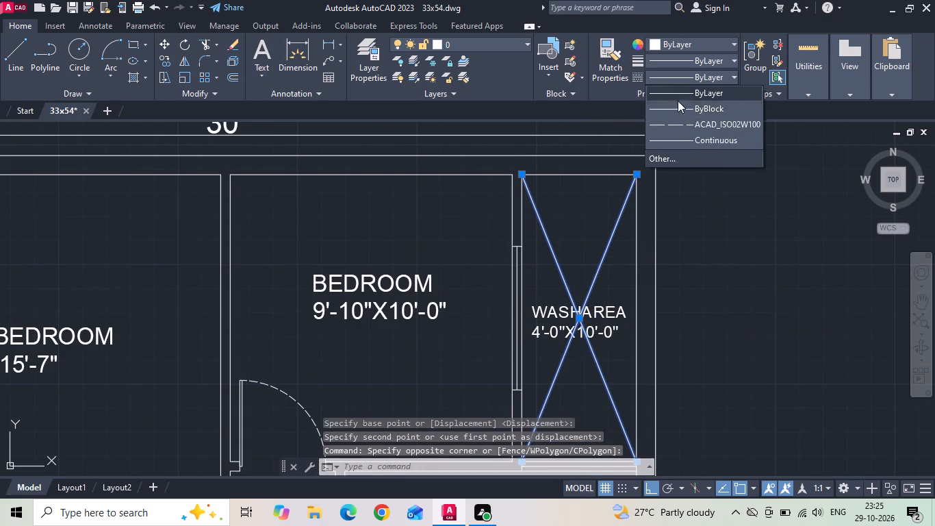
click(680, 119)
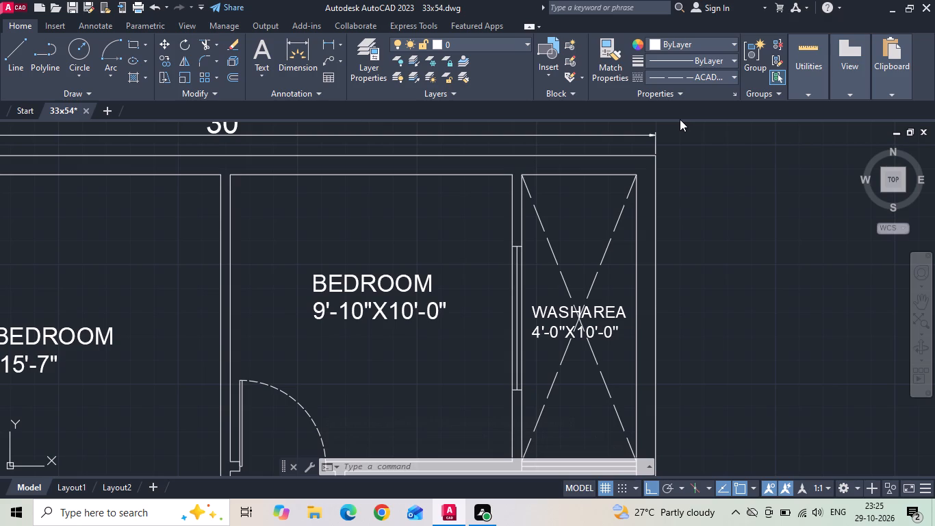
Copy the 9'-10"X10'-0" BEDROOM label straight down about 11'-3", level with the lower bedroom.
key(Escape)
scroll(683, 123, down, 2)
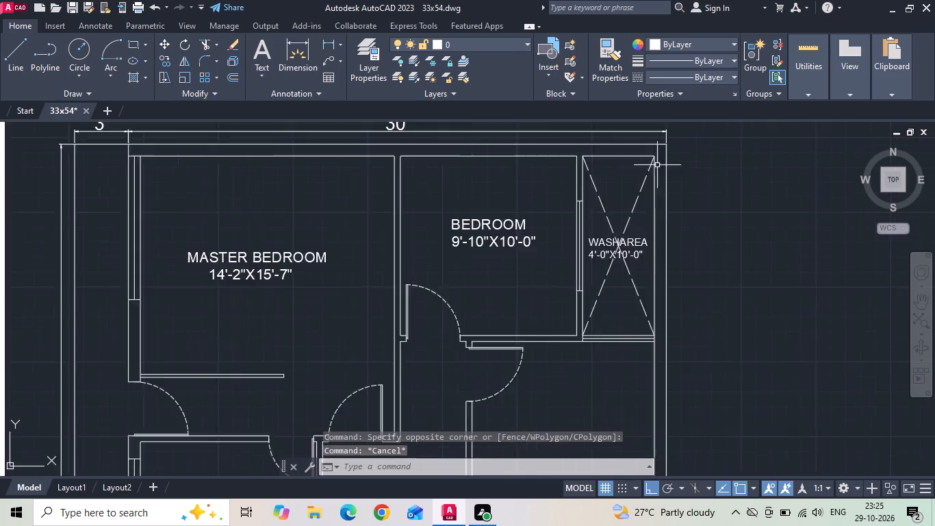
scroll(641, 205, down, 1)
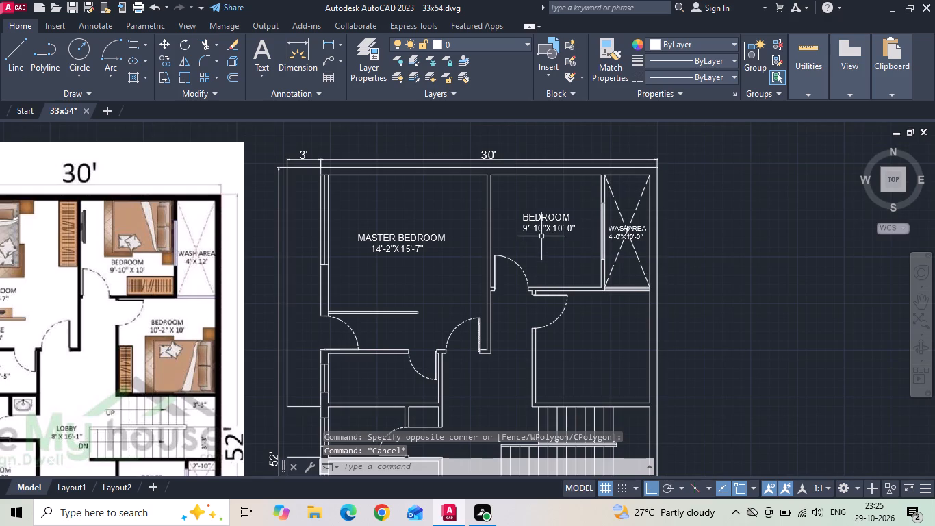
click(541, 236)
click(535, 217)
right_click(535, 217)
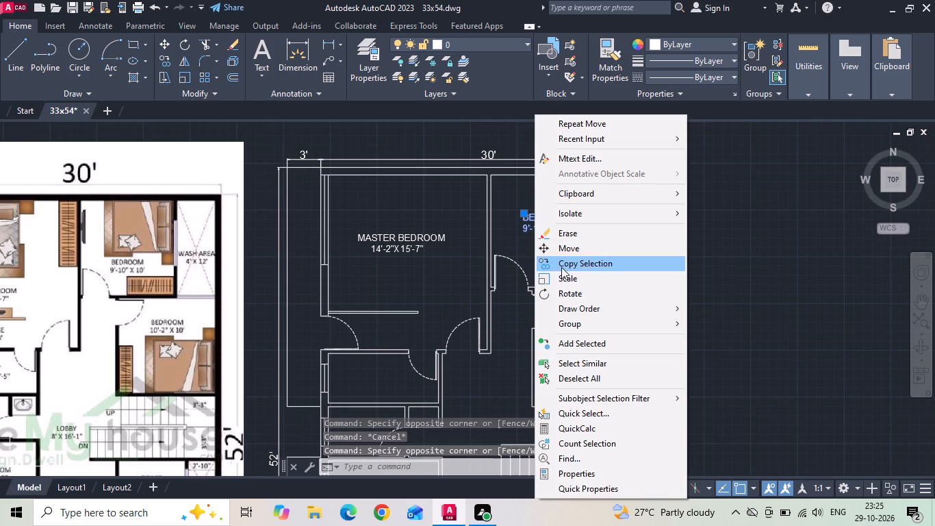
click(561, 267)
drag(527, 229, 527, 237)
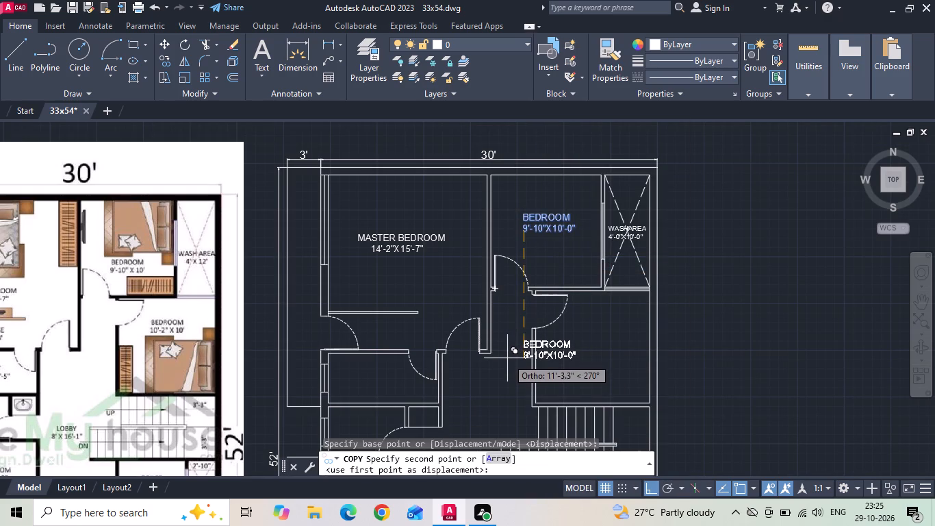
click(507, 358)
key(Escape)
Move the copied BEDROOM label horizontally to the middle of the lower bedroom beneath the wash area.
click(544, 353)
right_click(544, 353)
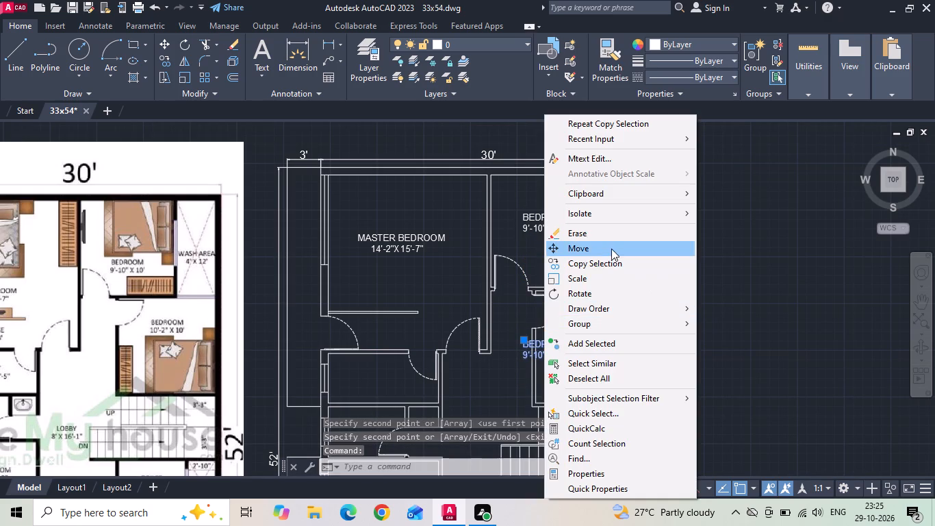
click(611, 249)
drag(730, 298, 752, 299)
click(777, 289)
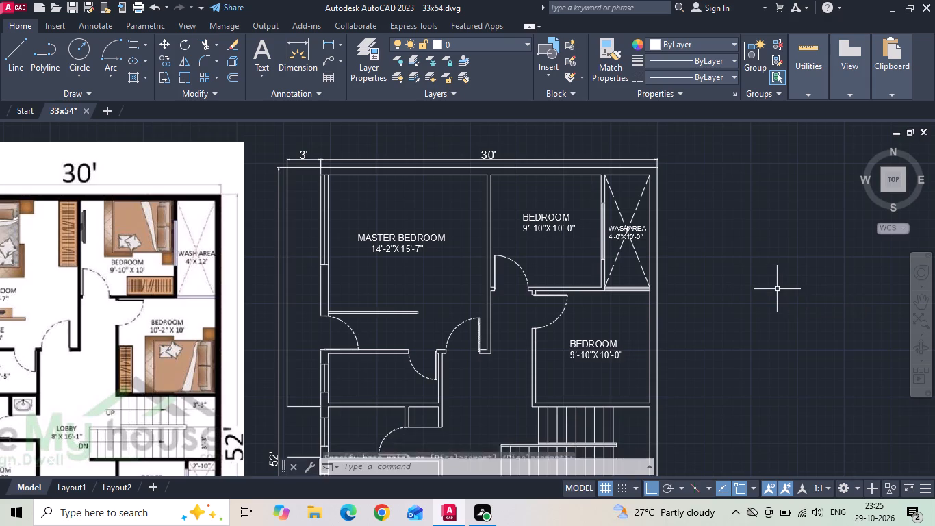
Change the dimensions in the lower bedroom's label to 10'-2"X10'-0".
scroll(597, 378, up, 1)
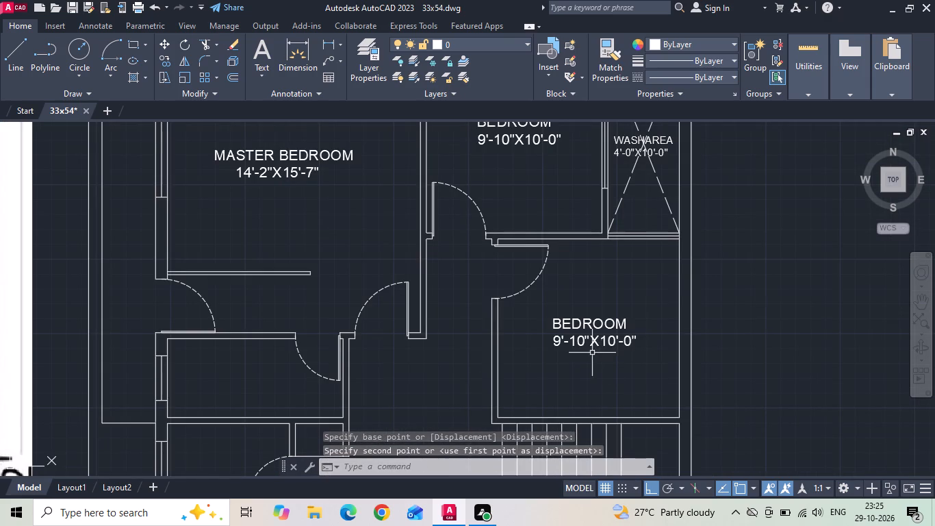
double_click(586, 343)
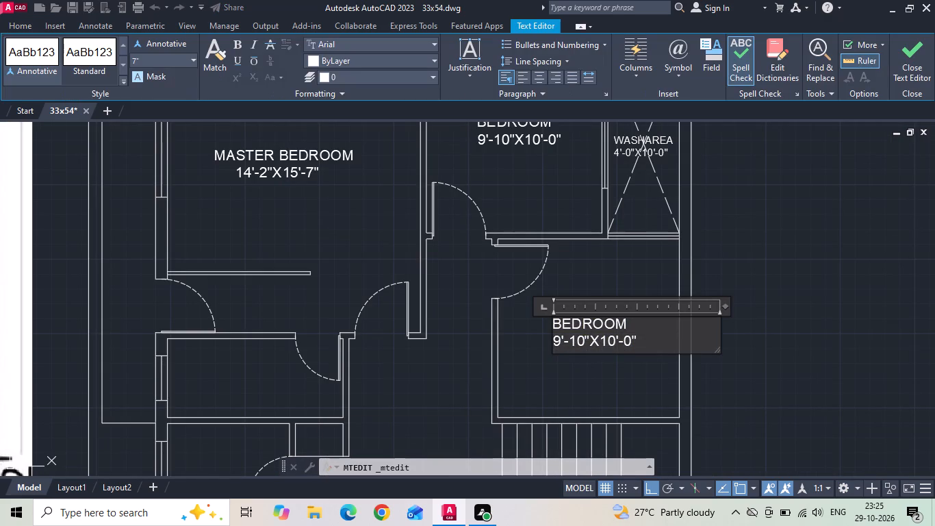
key(BackSpace)
key(BackSpace)
key(2)
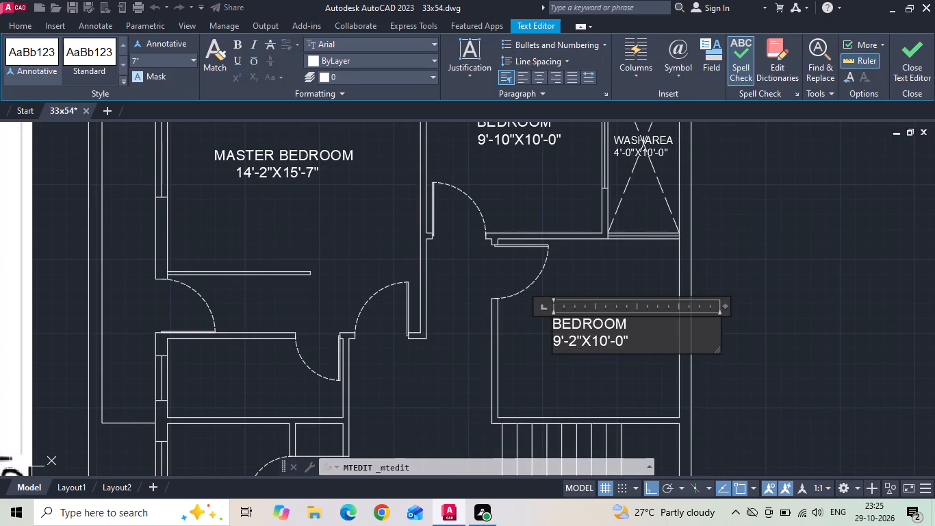
click(563, 340)
click(560, 340)
key(backslash)
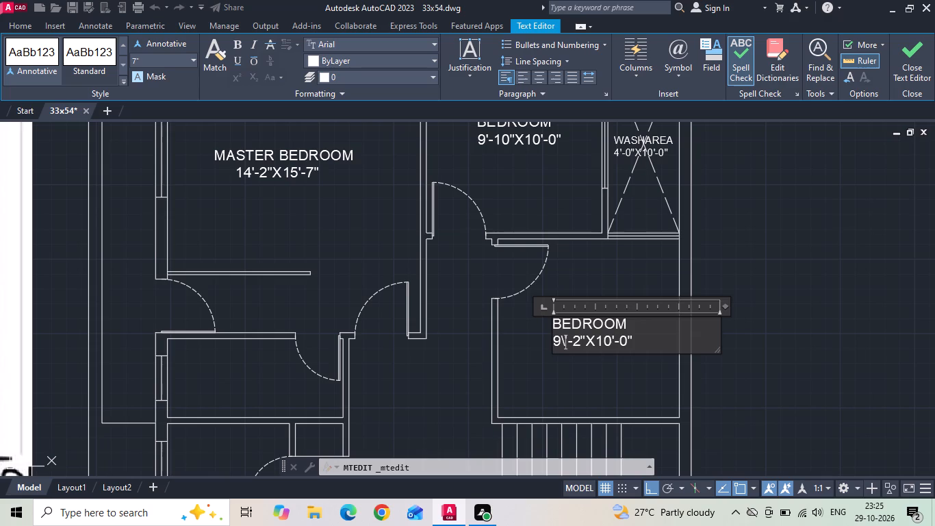
key(BackSpace)
key(BackSpace)
text(10)
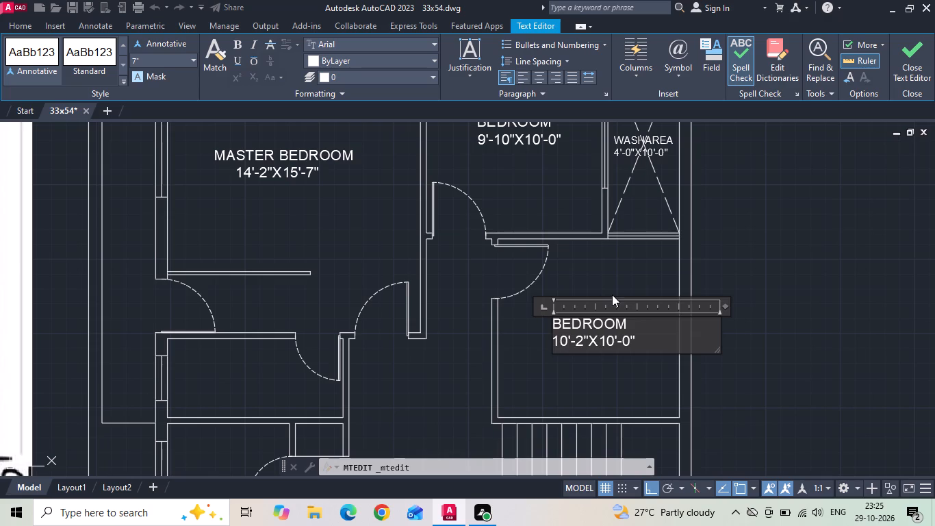
scroll(612, 295, down, 1)
click(618, 278)
Check the lower bedroom's inner width between its side walls with a temporary linear dimension.
click(322, 45)
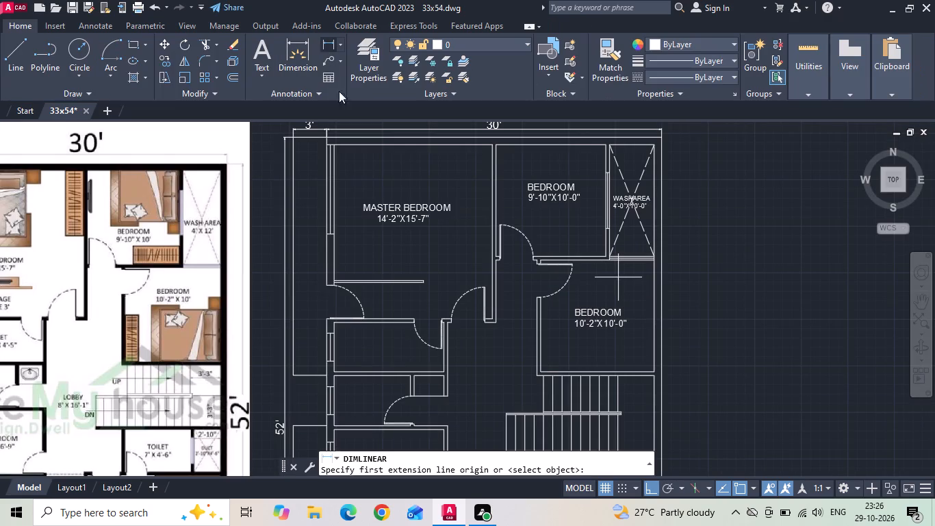
click(548, 356)
key(Escape)
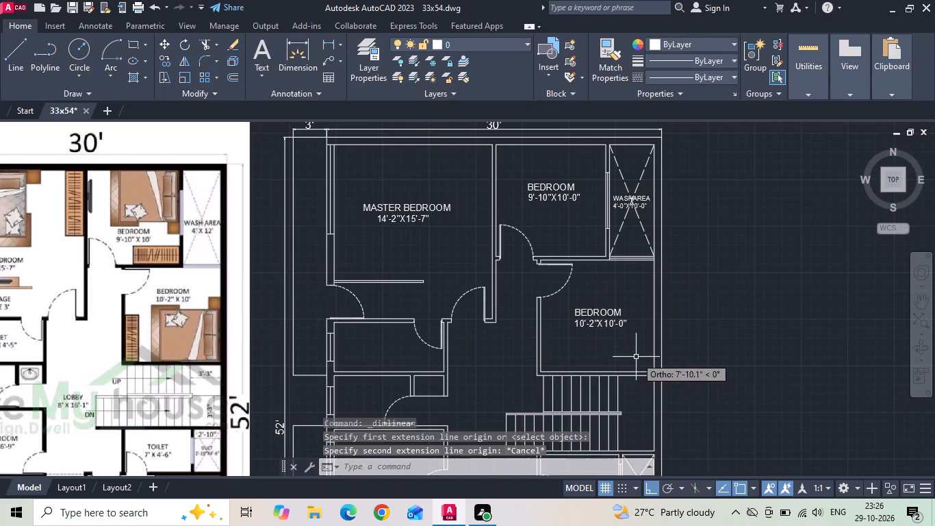
key(space)
click(651, 355)
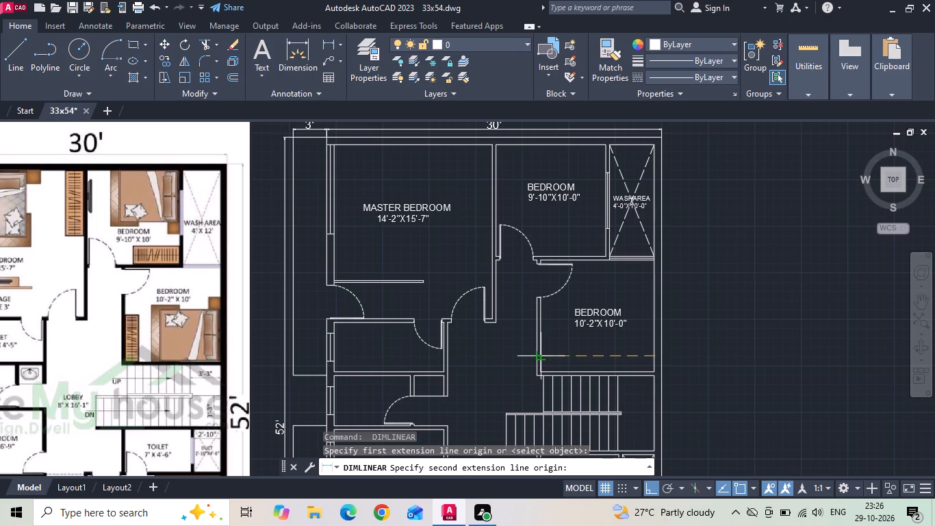
click(543, 356)
key(Escape)
middle_drag(542, 353, 586, 271)
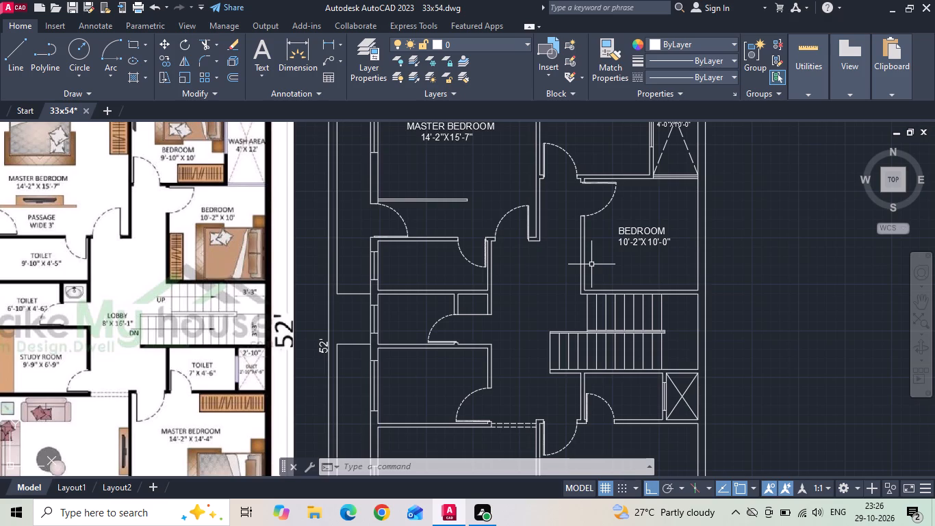
key(Escape)
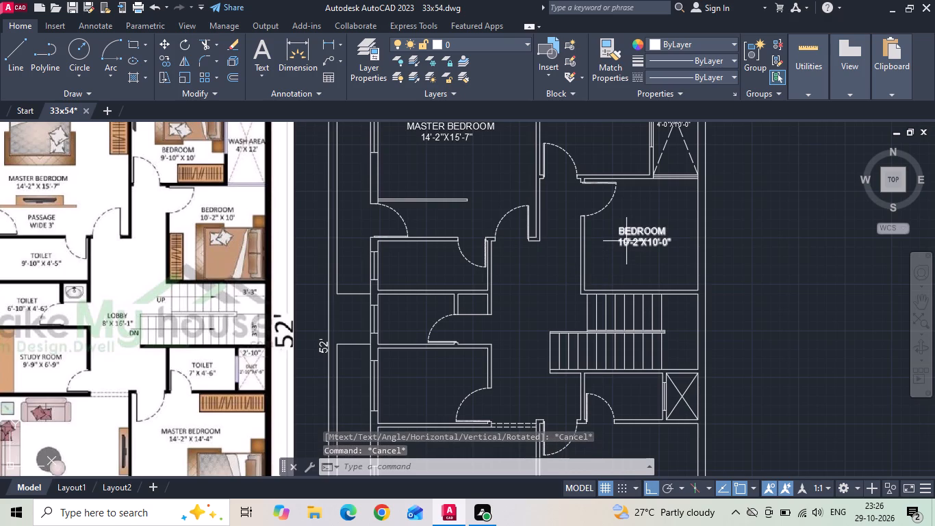
Copy the MASTER BEDROOM label straight down about 12'-5" into the toilet directly below that room.
scroll(626, 241, down, 1)
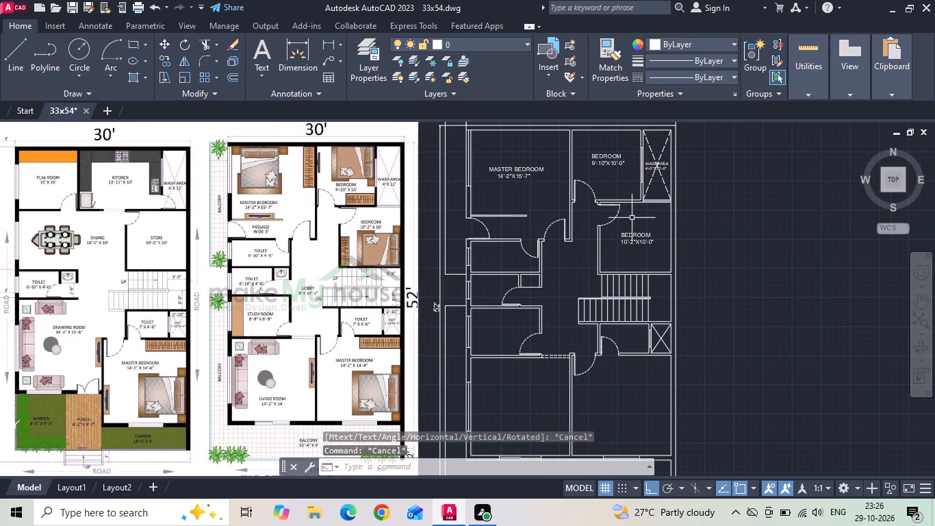
click(610, 161)
key(Escape)
click(520, 177)
right_click(519, 177)
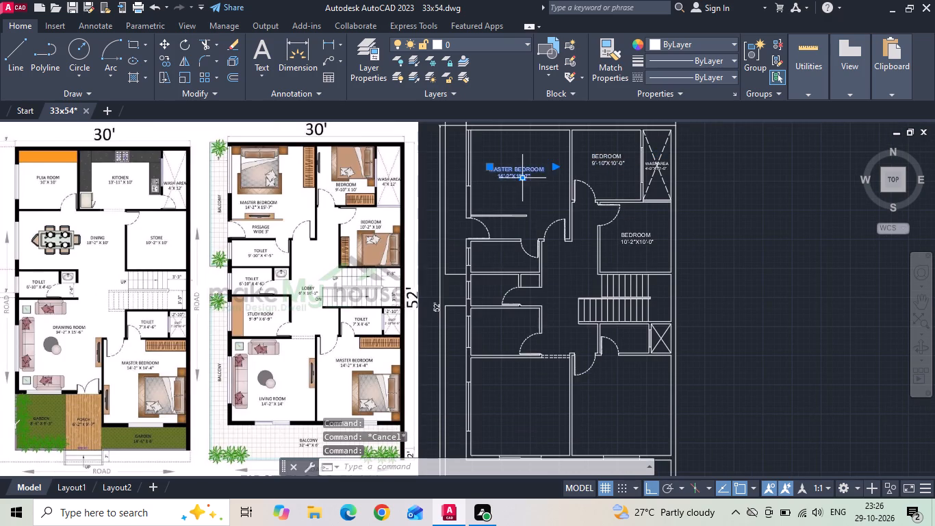
click(539, 260)
click(508, 173)
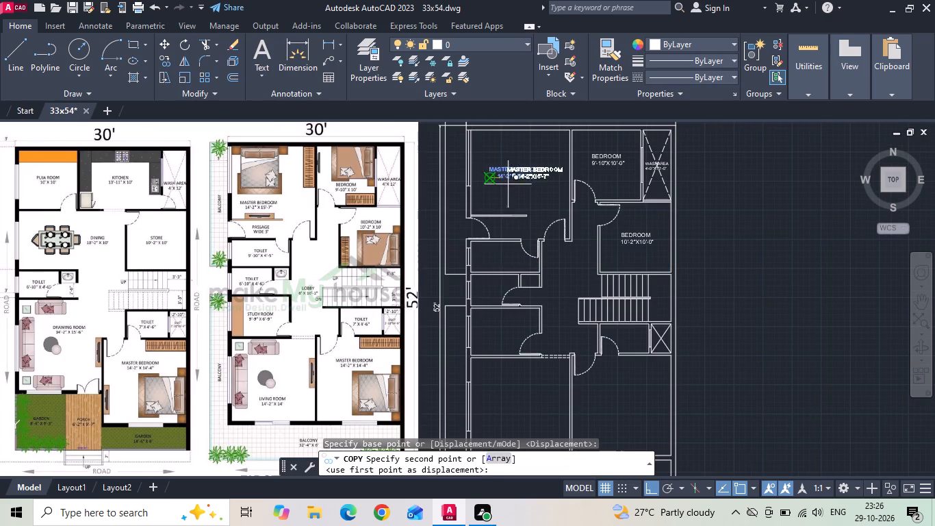
scroll(524, 287, up, 2)
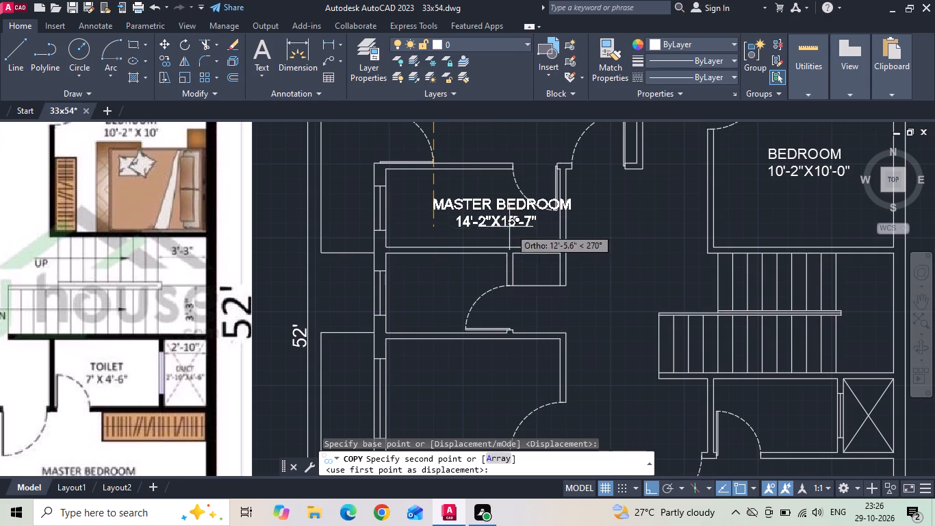
click(504, 225)
key(Escape)
Set the text height of the copied label in the toilet to 6".
double_click(465, 199)
key(ctrl+a)
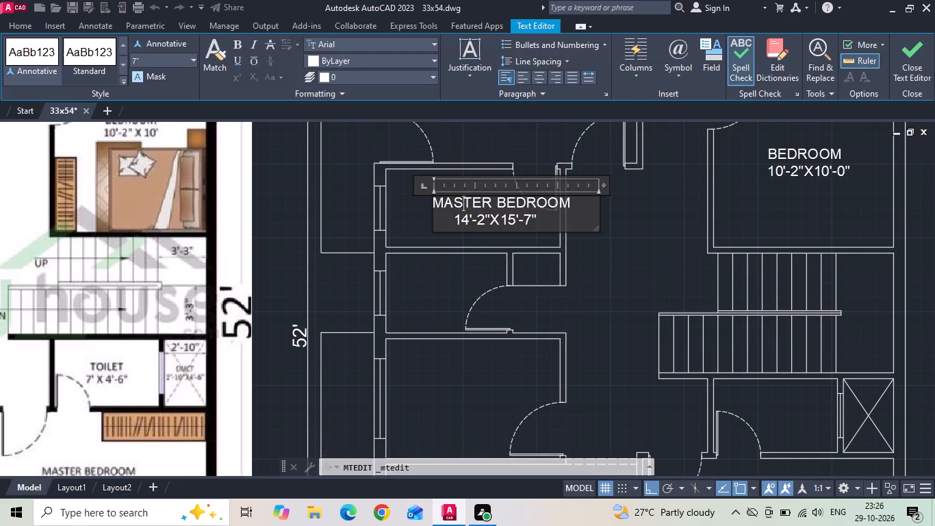
click(173, 61)
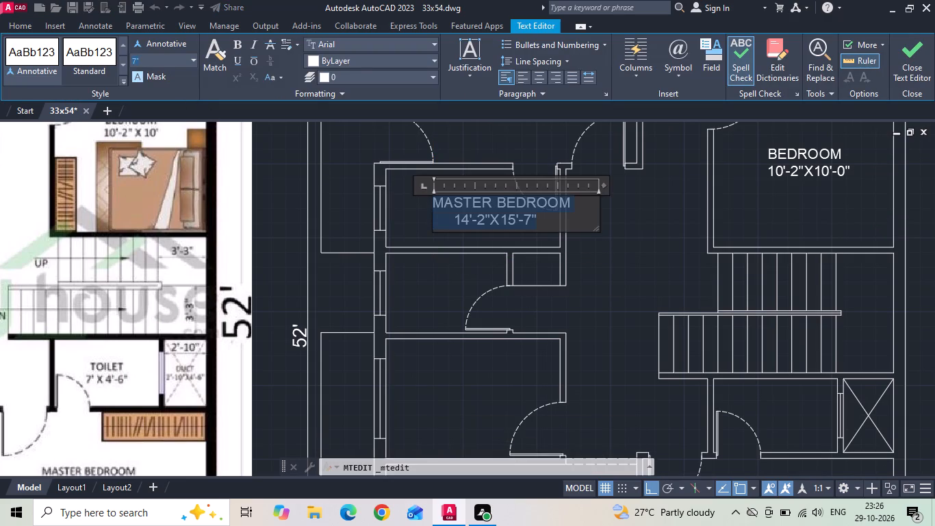
key(BackSpace)
text(6")
key(Return)
Replace the name MASTER BEDROOM in the copied label with TOILET.
scroll(901, 365, down, 1)
middle_drag(534, 280, 535, 281)
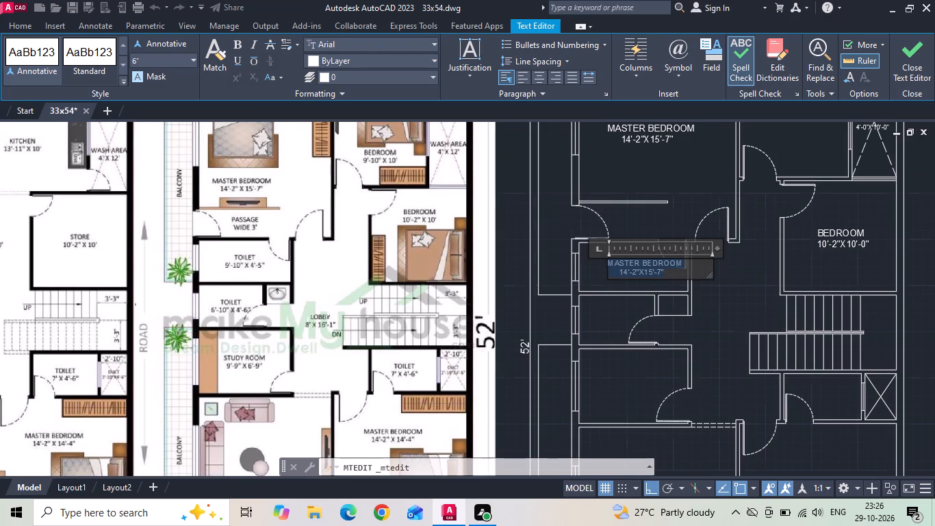
middle_drag(535, 281, 553, 288)
click(705, 272)
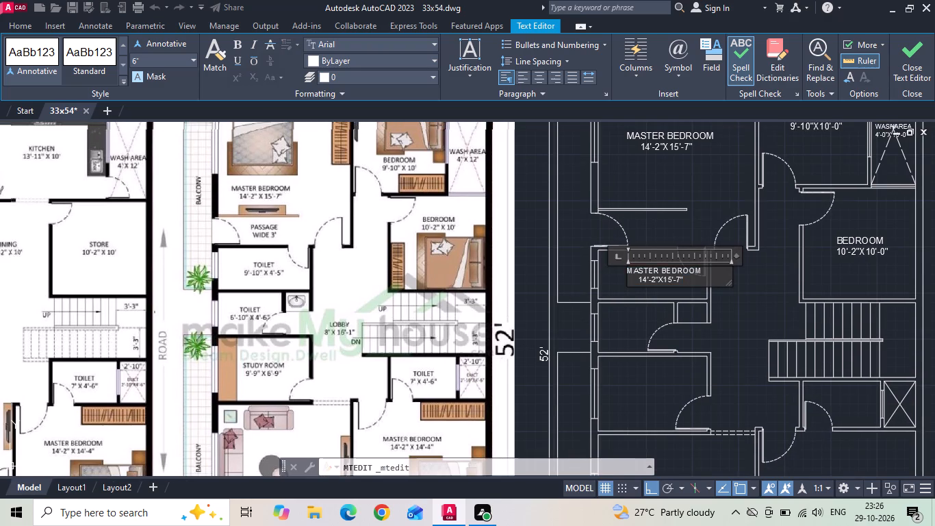
key(BackSpace)
key(BackSpace)
key(BackSpace)
key(BackSpace)
key(BackSpace)
key(BackSpace)
key(BackSpace)
key(BackSpace)
key(BackSpace)
key(BackSpace)
key(BackSpace)
key(BackSpace)
key(BackSpace)
key(BackSpace)
key(BackSpace)
key(BackSpace)
key(BackSpace)
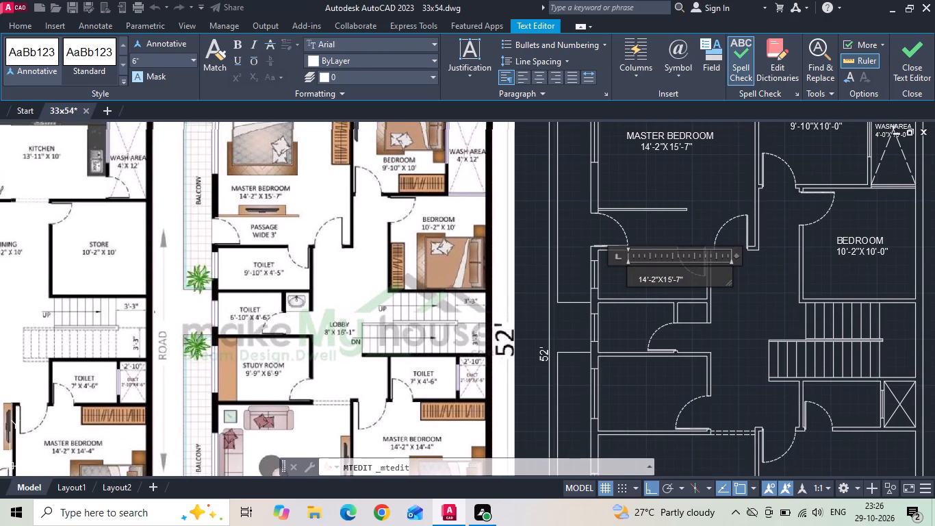
text(TOILET)
Remove the leading spaces before the dimensions in the TOILET label so that line starts flush with the name.
click(639, 283)
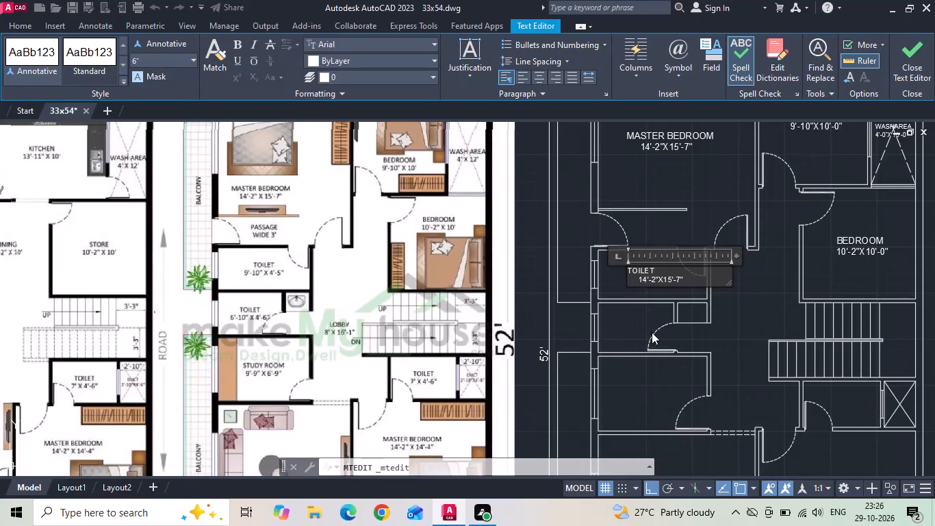
key(BackSpace)
key(BackSpace)
key(BackSpace)
scroll(630, 284, up, 3)
key(BackSpace)
key(BackSpace)
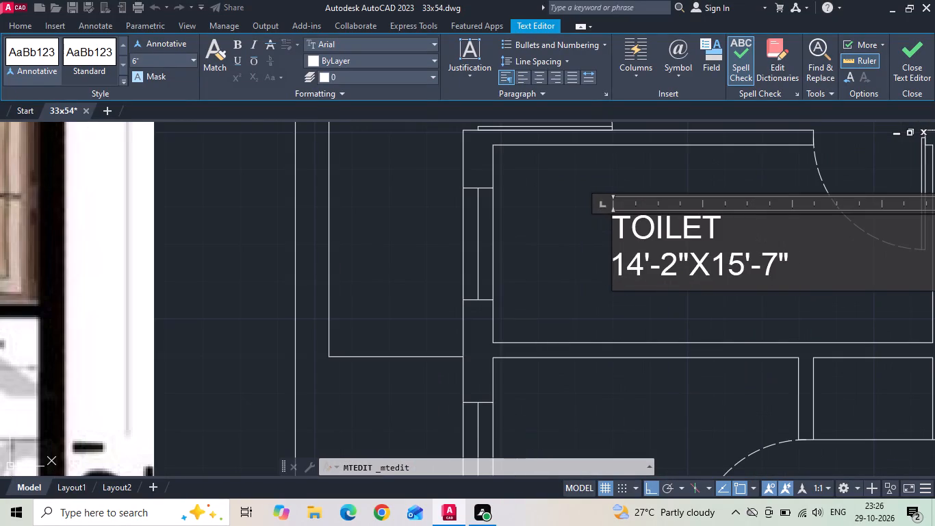
Change the dimensions in the TOILET label below the master bedroom to 9'-10"X4'-5".
scroll(630, 284, down, 2)
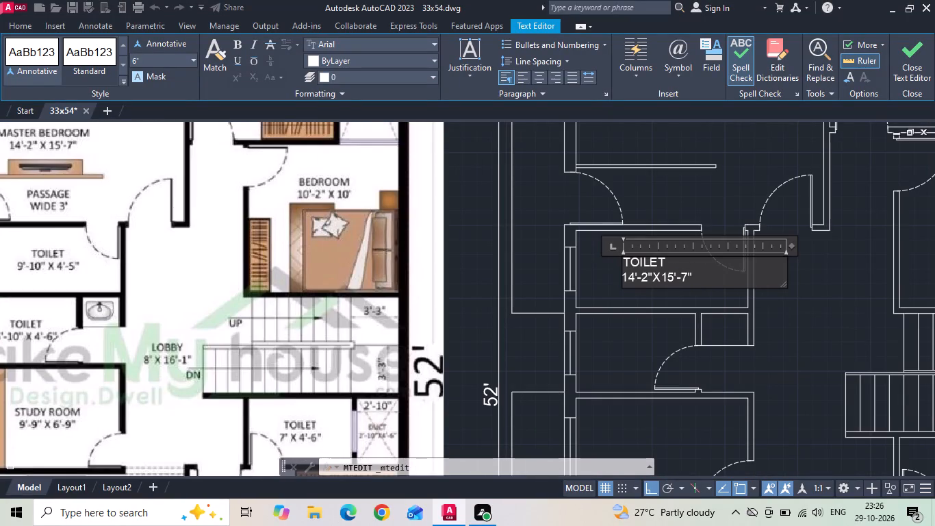
click(633, 281)
key(BackSpace)
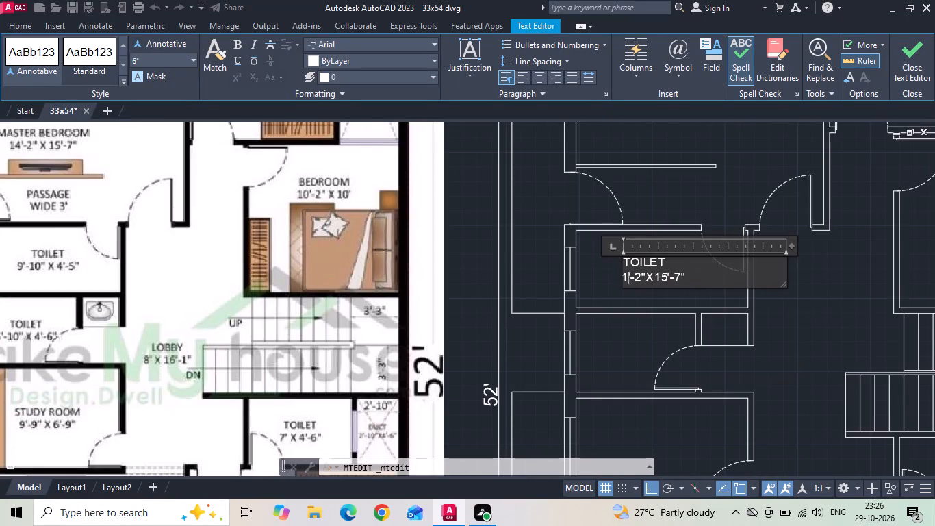
key(BackSpace)
key(9)
click(643, 277)
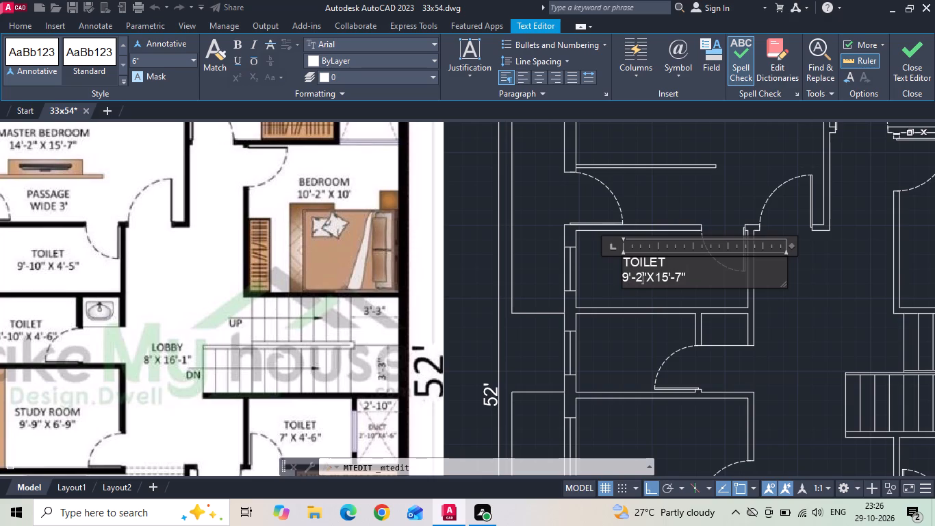
key(BackSpace)
text(10)
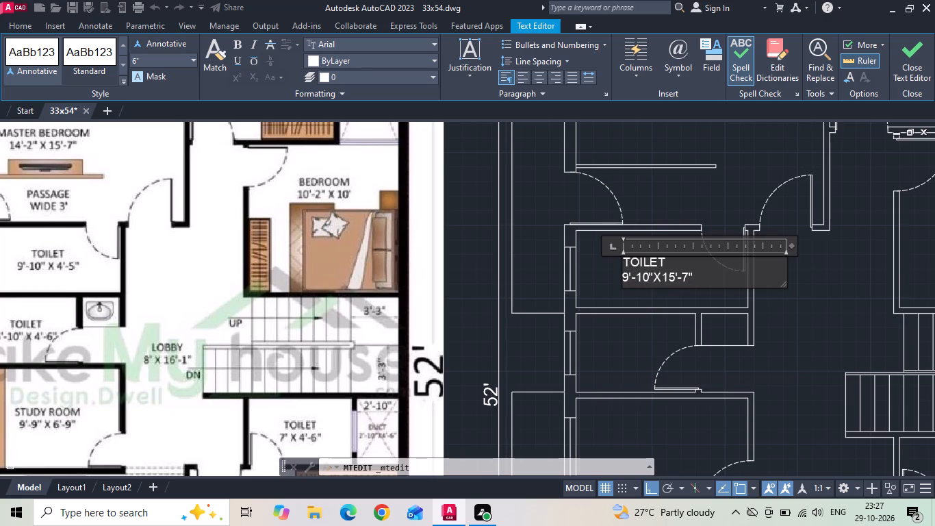
click(672, 281)
key(BackSpace)
key(BackSpace)
key(4)
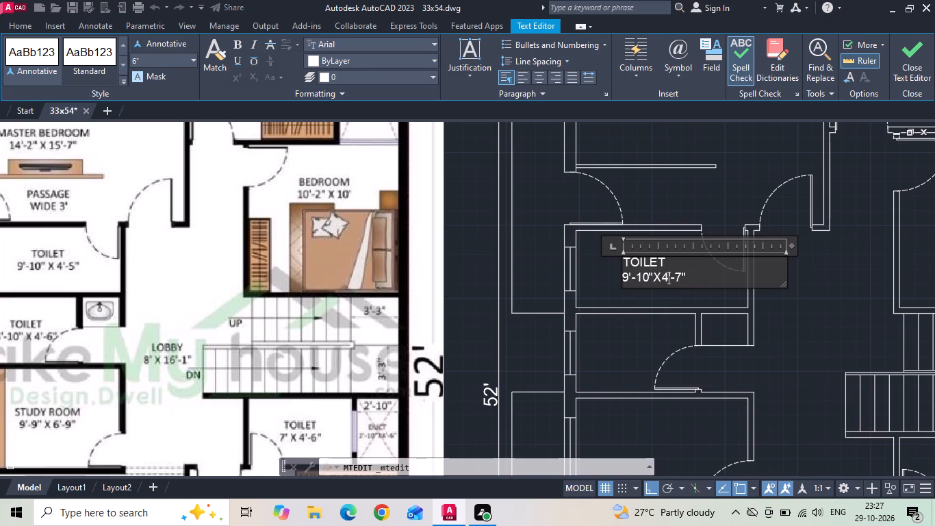
click(677, 283)
click(678, 283)
click(678, 277)
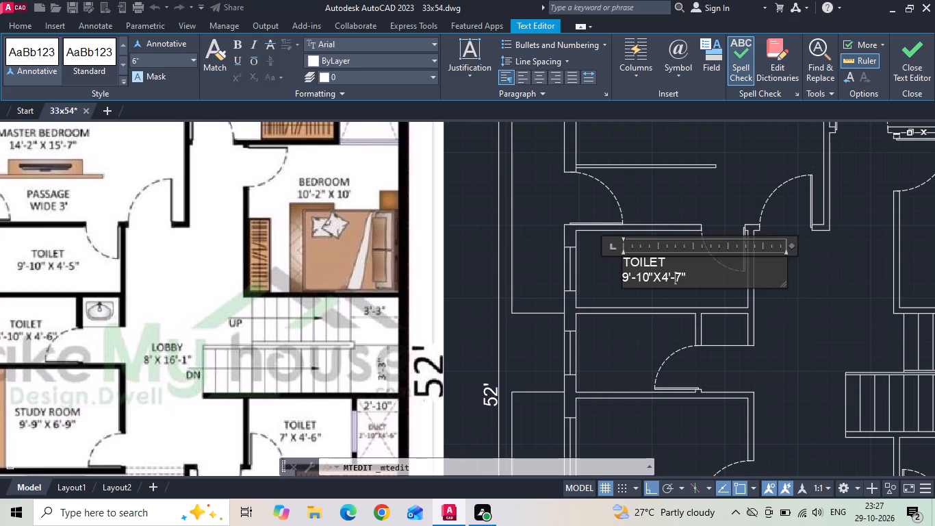
click(680, 273)
click(680, 273)
key(BackSpace)
key(5)
Insert three leading spaces before TOILET to centre the name over its dimensions, and finish editing the label.
click(625, 263)
key(space)
key(space)
key(space)
click(595, 279)
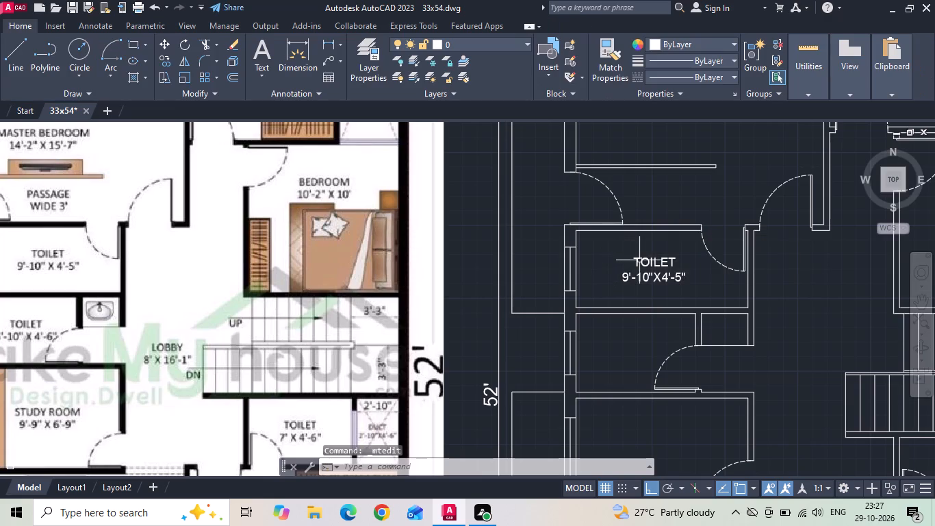
Copy the 9'-10"X4'-5" TOILET label straight down into the smaller toilet below it.
click(639, 260)
right_click(640, 260)
click(662, 266)
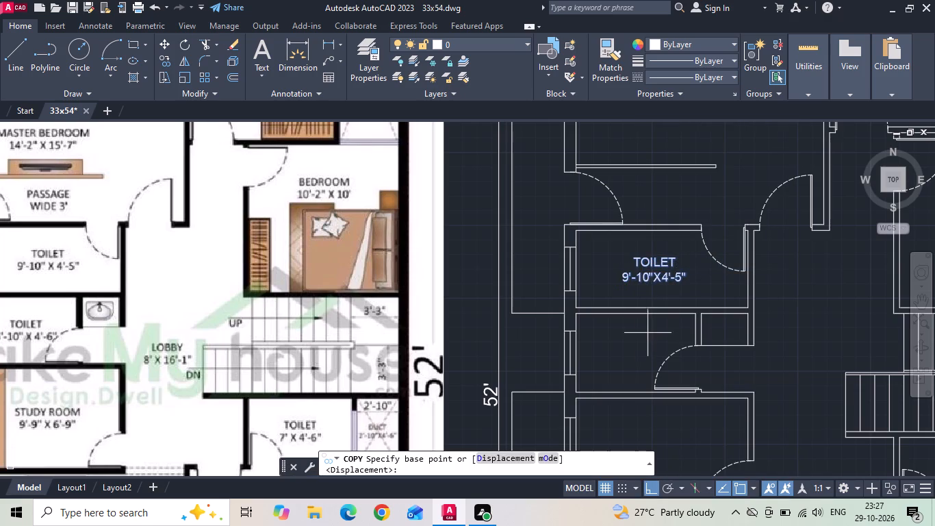
click(655, 290)
click(632, 362)
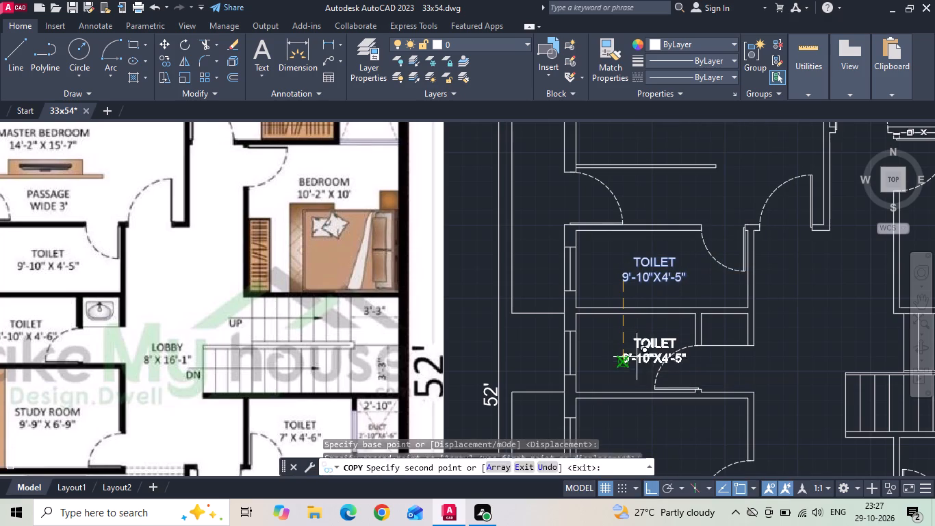
key(Escape)
Move the copied TOILET label slightly left within the smaller toilet, away from the door swing.
click(641, 345)
right_click(641, 345)
click(685, 250)
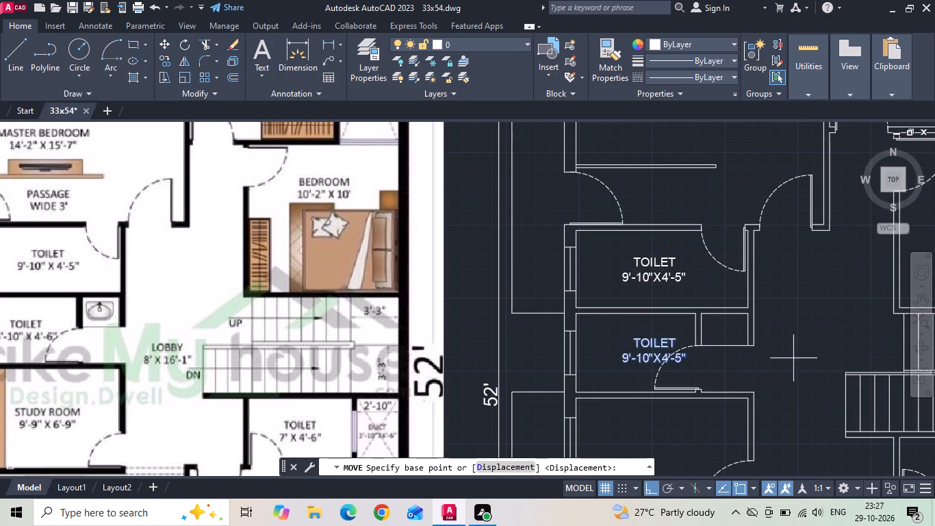
click(795, 360)
click(774, 362)
Change the dimensions in the smaller toilet's label to 6'-10"X4'-6".
middle_drag(667, 366, 702, 316)
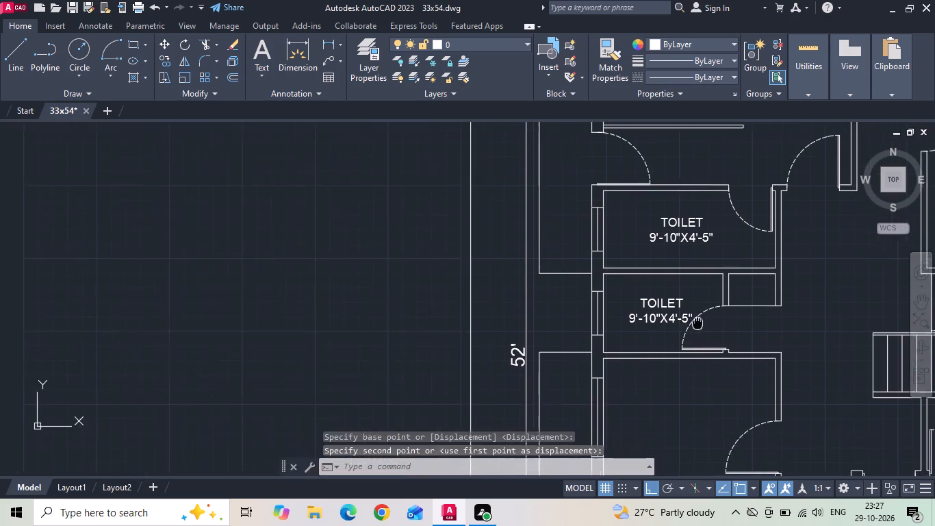
middle_drag(702, 316, 706, 311)
double_click(700, 303)
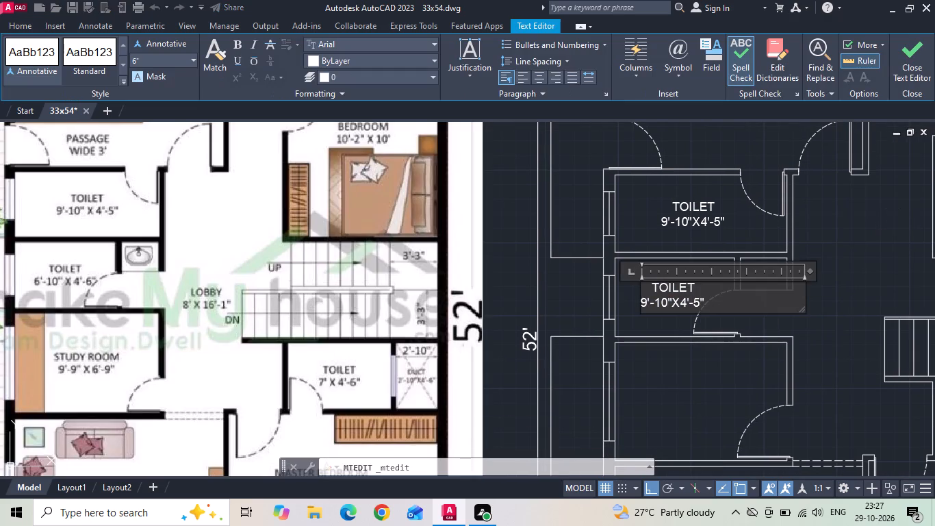
click(698, 303)
key(BackSpace)
key(6)
click(644, 305)
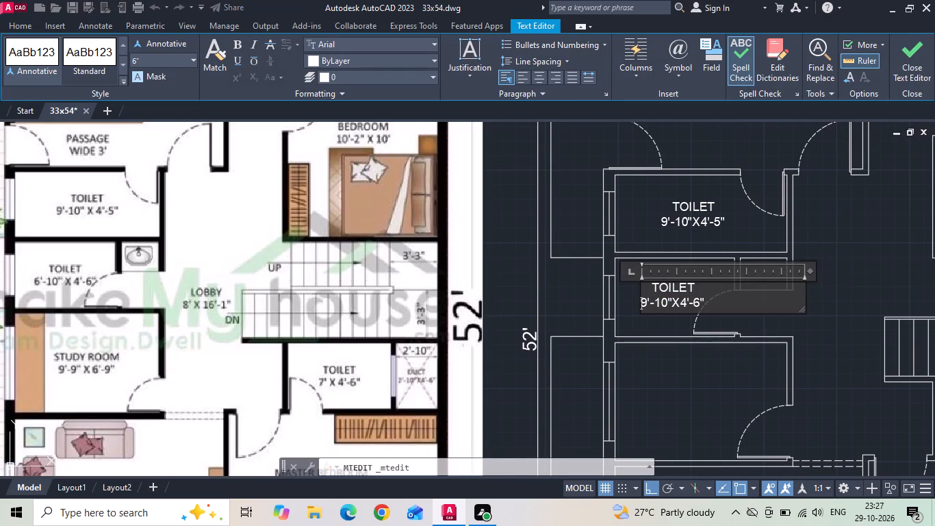
click(644, 305)
click(644, 305)
click(645, 301)
key(BackSpace)
key(6)
click(724, 394)
Copy the 14'-2"X15'-7" MASTER BEDROOM label straight down into the study room below the smaller toilet.
scroll(682, 325, down, 1)
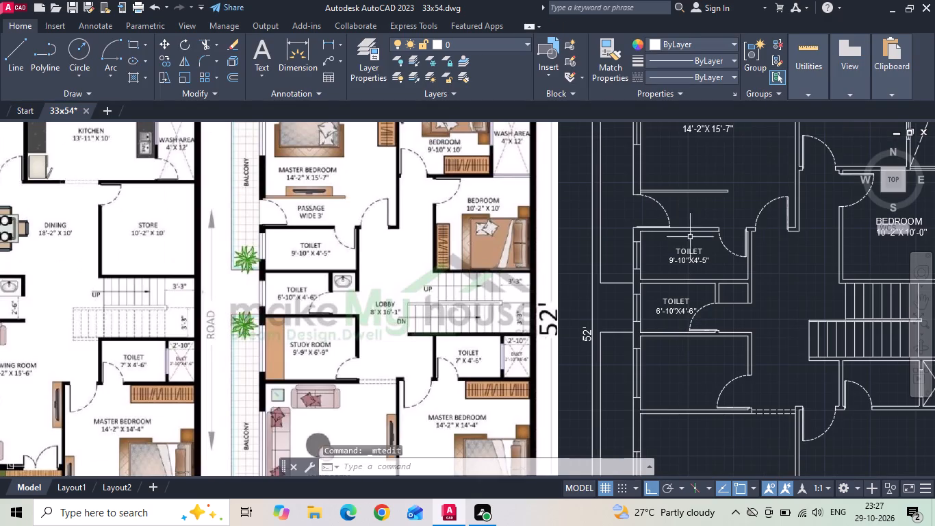
click(703, 129)
right_click(703, 129)
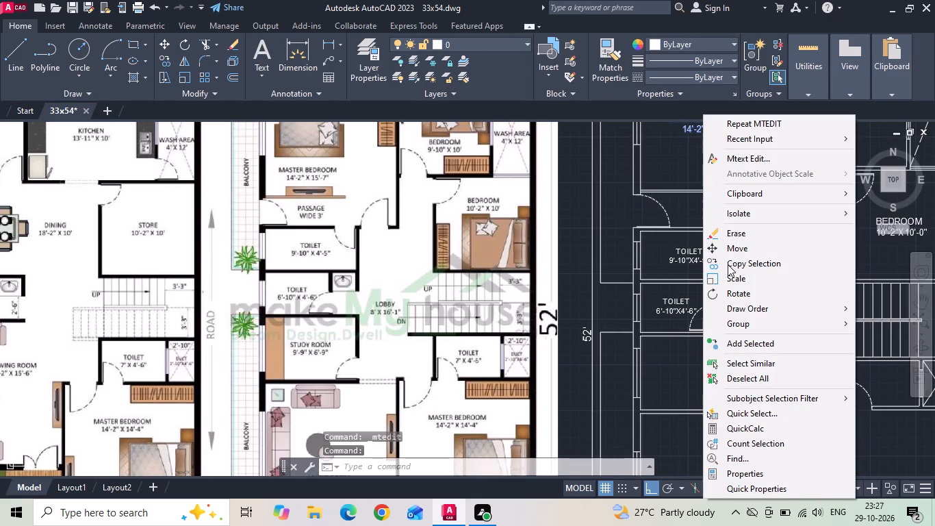
click(728, 264)
drag(714, 134, 712, 142)
middle_drag(670, 407, 664, 342)
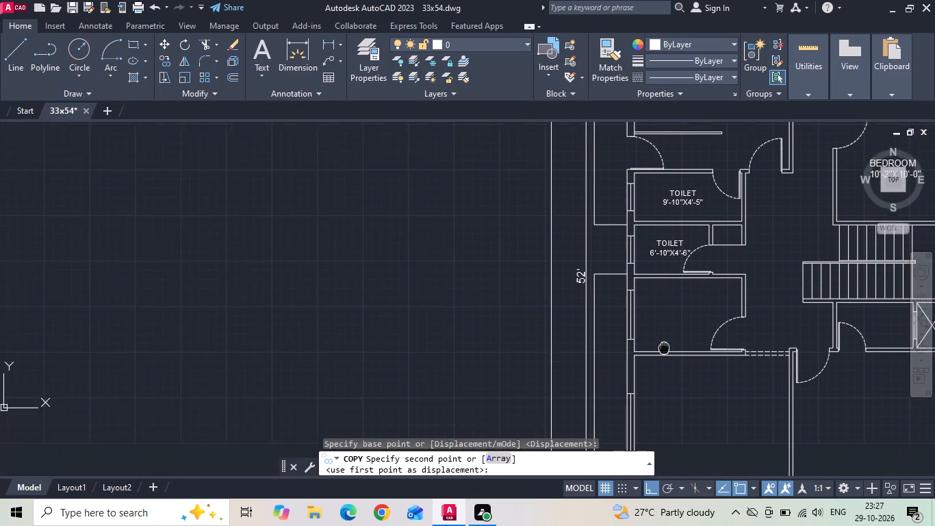
middle_drag(664, 342, 664, 340)
click(661, 312)
key(Escape)
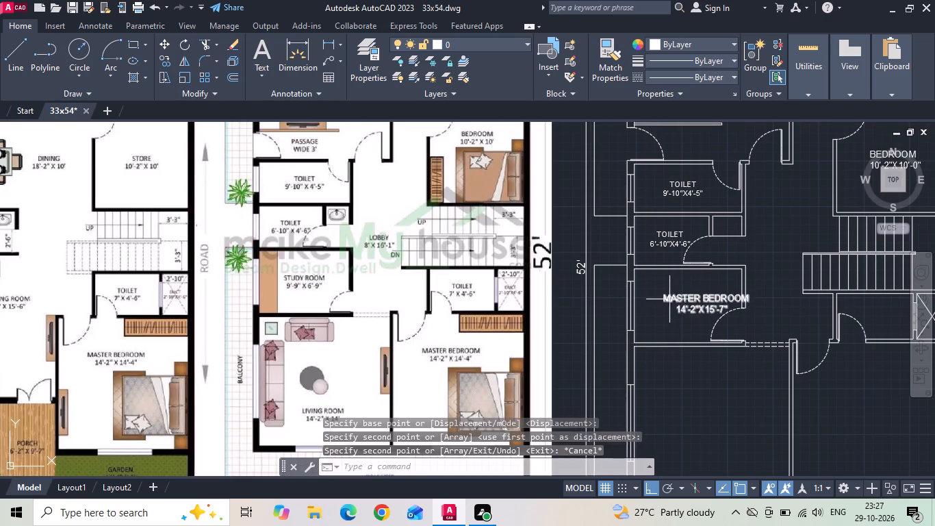
Change the name in the copied MASTER BEDROOM label to STUDY ROOM.
double_click(669, 299)
scroll(740, 295, up, 1)
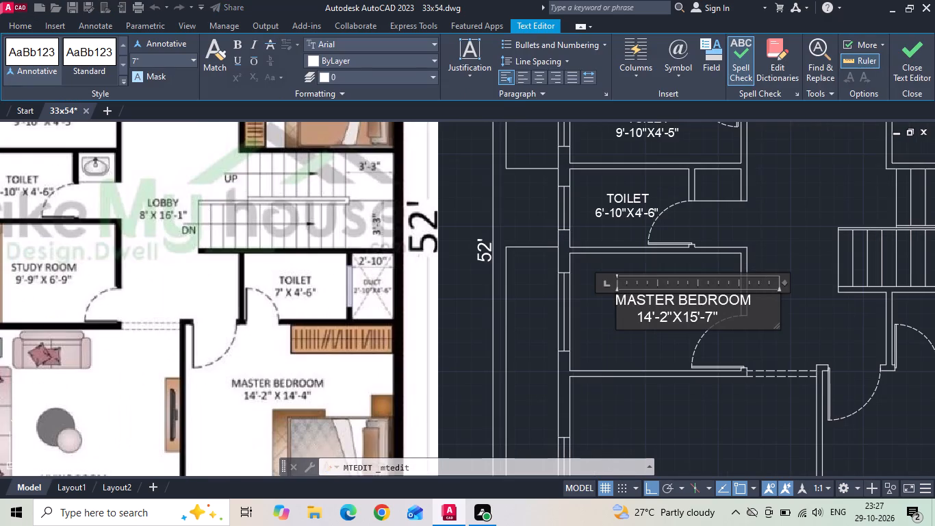
scroll(743, 308, down, 1)
drag(719, 305, 655, 303)
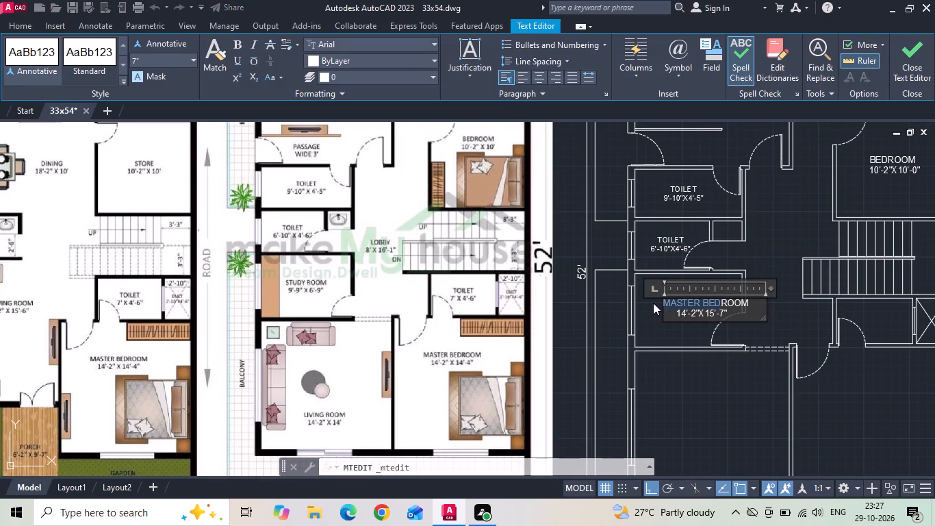
key(BackSpace)
text(STUDY)
key(space)
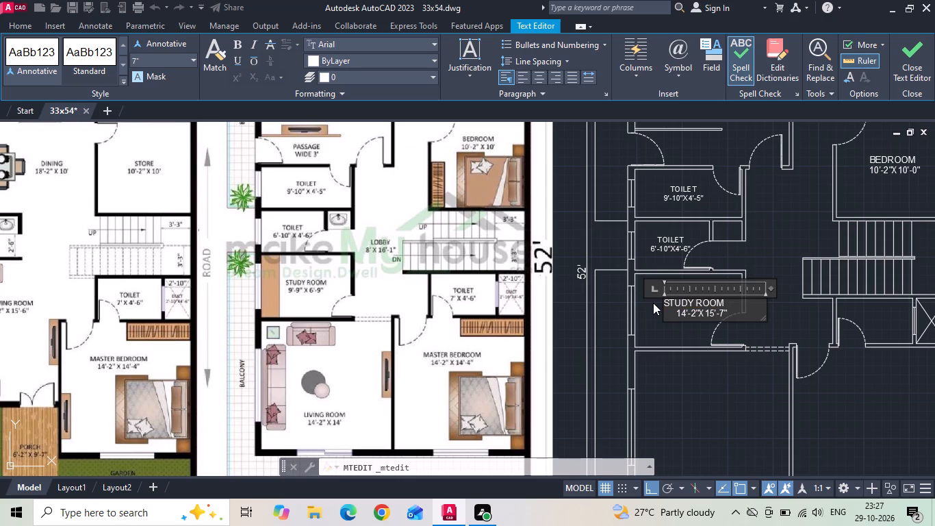
Remove three of the leading spaces before the dimensions in the STUDY ROOM label.
scroll(678, 310, up, 1)
click(676, 317)
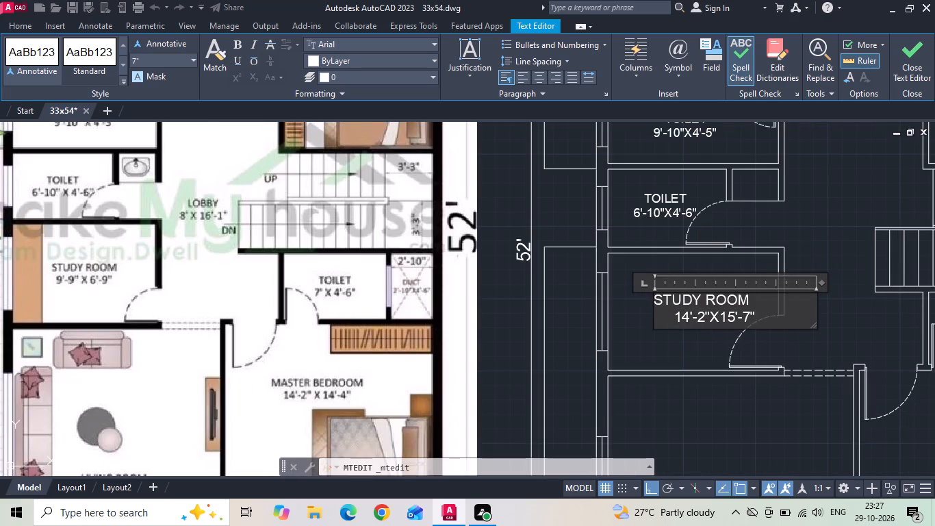
key(BackSpace)
key(BackSpace)
key(BackSpace)
Change the dimensions in the STUDY ROOM label to 9'-9"X6'-9".
click(675, 318)
key(BackSpace)
key(BackSpace)
key(9)
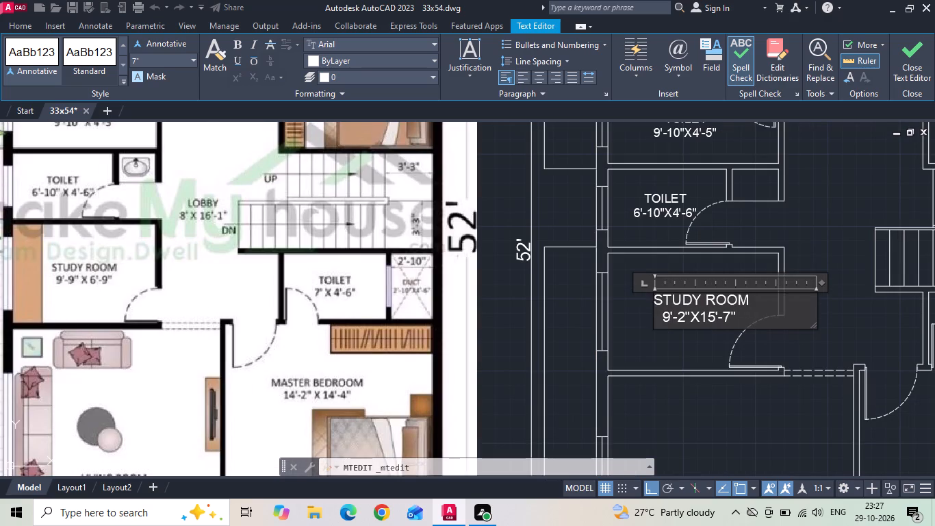
click(686, 321)
key(BackSpace)
key(9)
click(713, 323)
key(BackSpace)
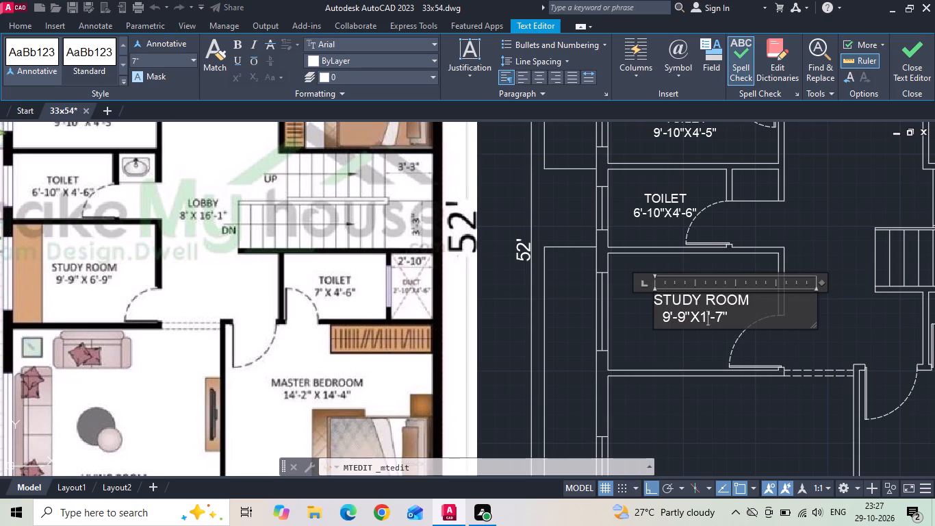
key(BackSpace)
key(6)
click(723, 318)
key(BackSpace)
key(9)
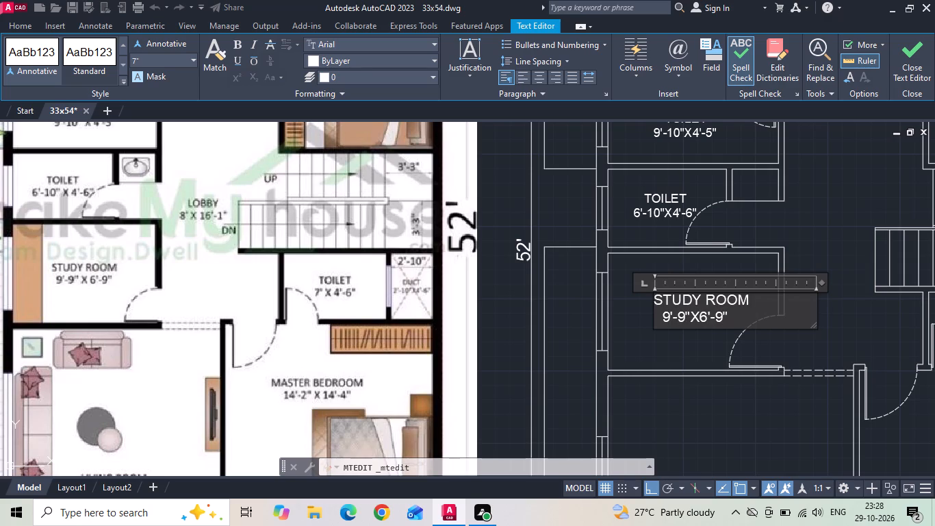
Add one leading space before the study room dimensions to centre them under the name, and finish editing.
click(661, 311)
key(space)
click(659, 324)
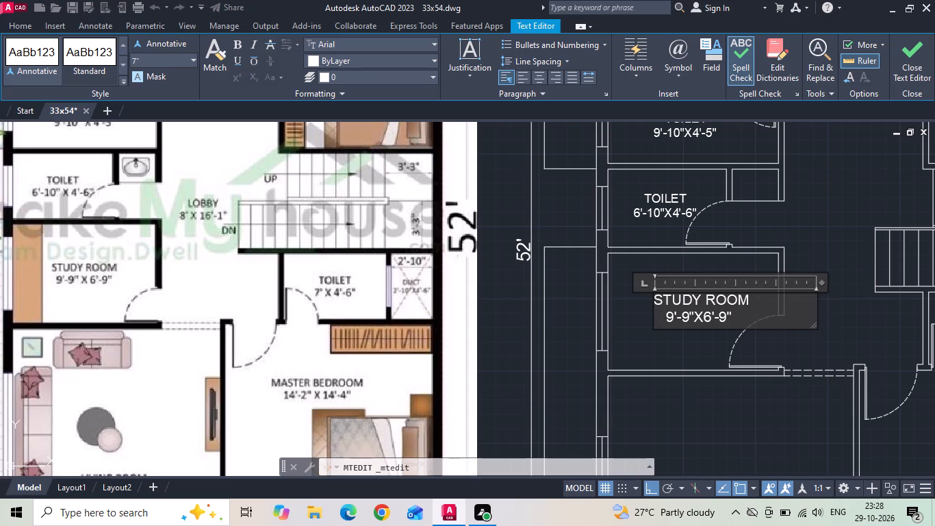
click(646, 353)
Move the STUDY ROOM label slightly left to centre it in the room.
click(684, 313)
right_click(684, 312)
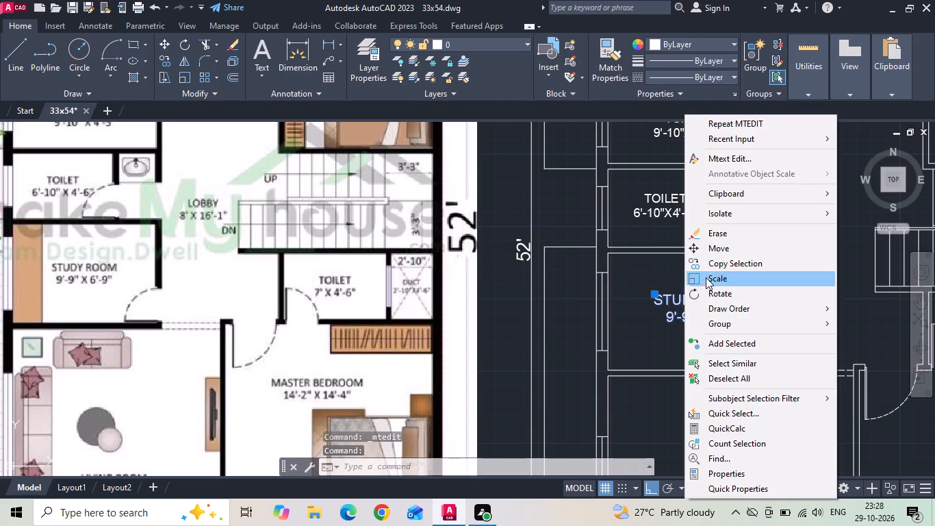
click(719, 252)
click(721, 427)
click(711, 429)
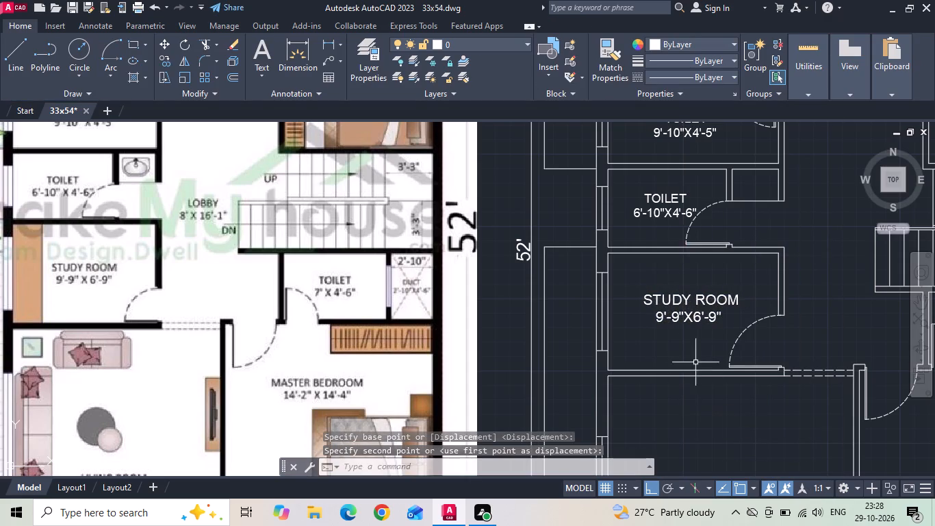
Copy the STUDY ROOM label straight down into the large unlabelled room below the study.
click(691, 308)
click(681, 279)
right_click(681, 279)
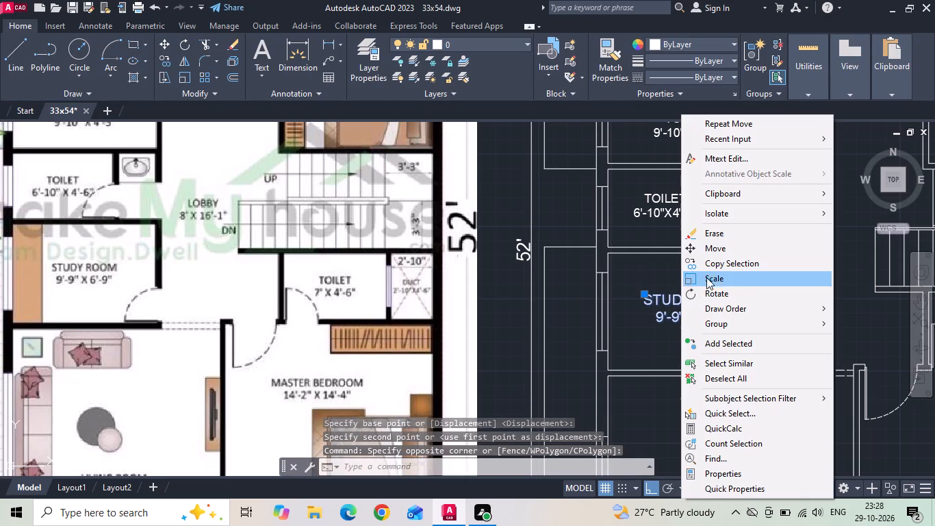
click(708, 270)
scroll(692, 268, down, 1)
drag(689, 291, 689, 302)
middle_drag(682, 379, 679, 275)
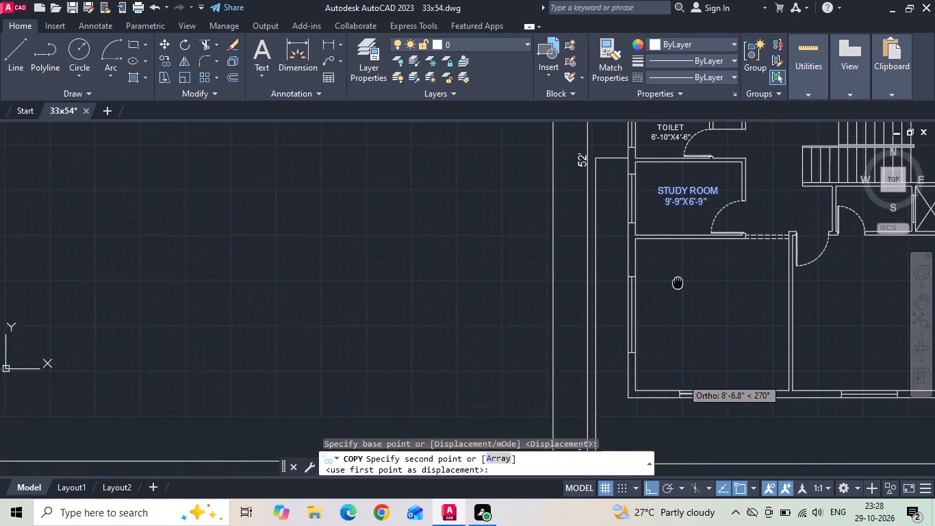
click(691, 301)
key(Escape)
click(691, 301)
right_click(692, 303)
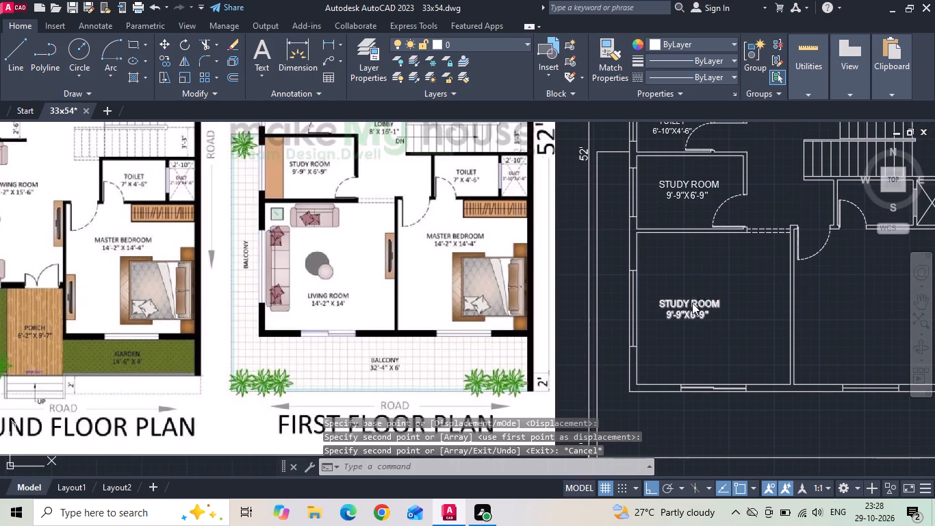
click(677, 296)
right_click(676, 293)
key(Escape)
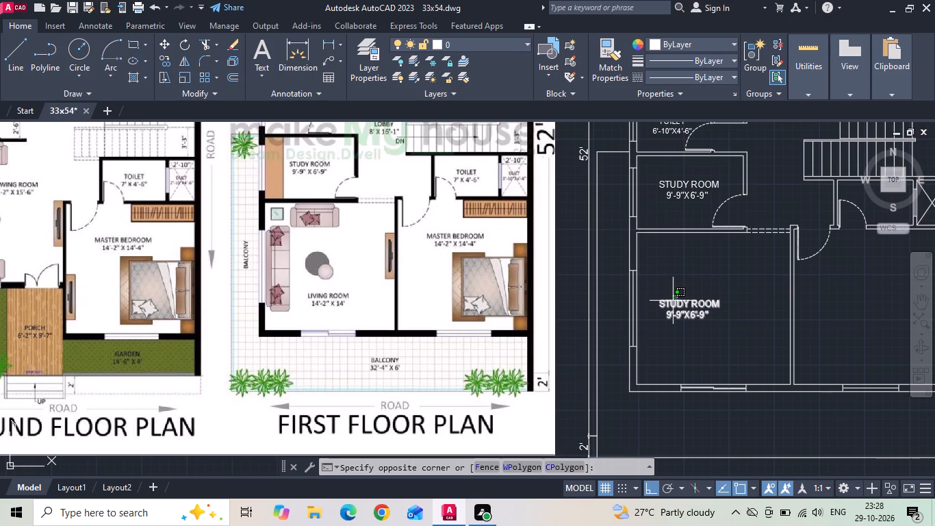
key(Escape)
Move the copied STUDY ROOM label slightly right to centre it in the large room below the study.
click(698, 298)
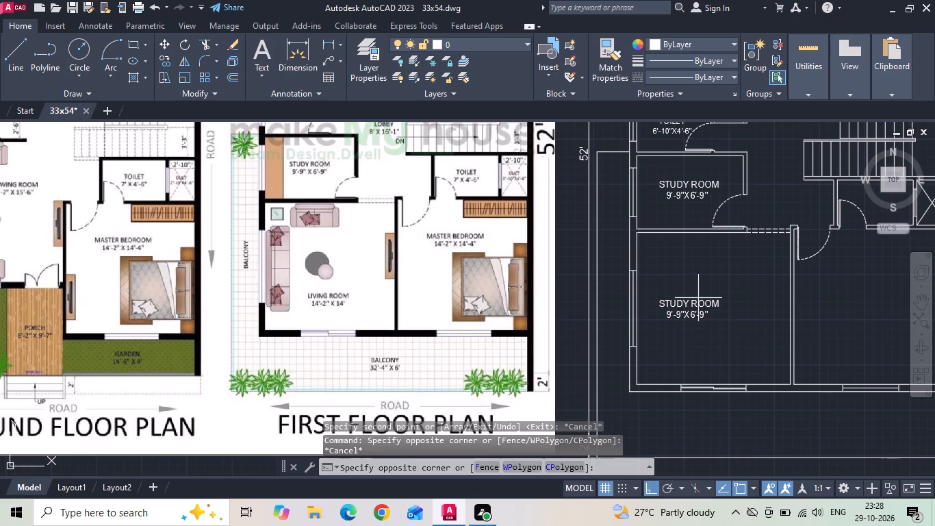
click(667, 314)
right_click(666, 314)
click(692, 252)
click(695, 263)
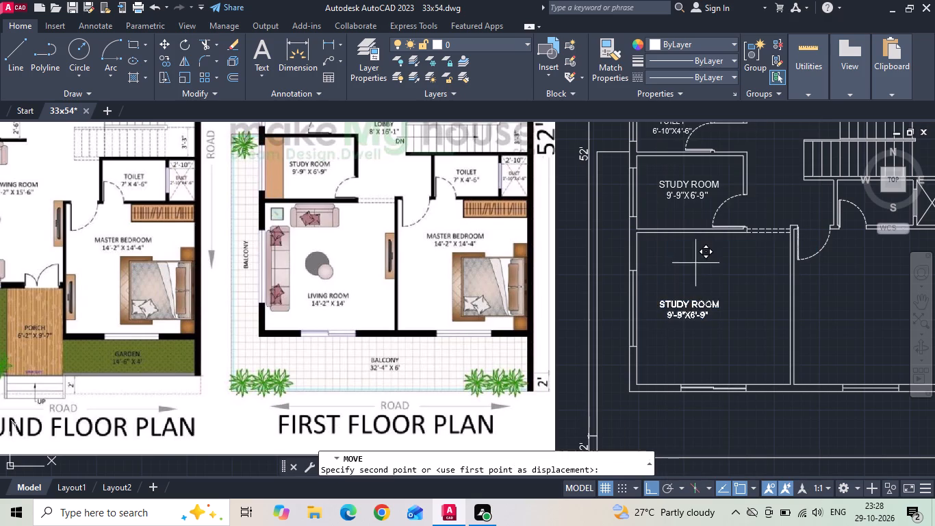
click(717, 269)
Change the dimensions in the copied STUDY ROOM label to 14'-2"X14'-0".
double_click(701, 306)
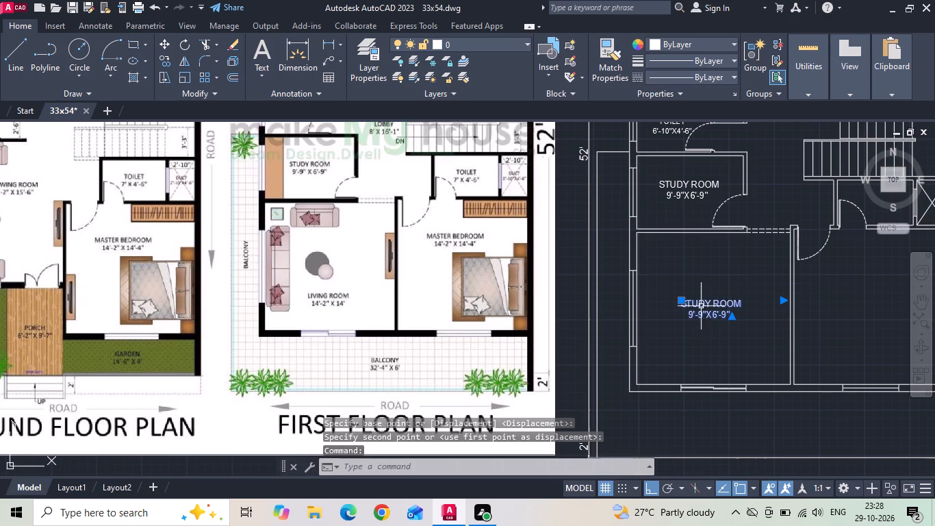
scroll(706, 325, up, 1)
click(684, 313)
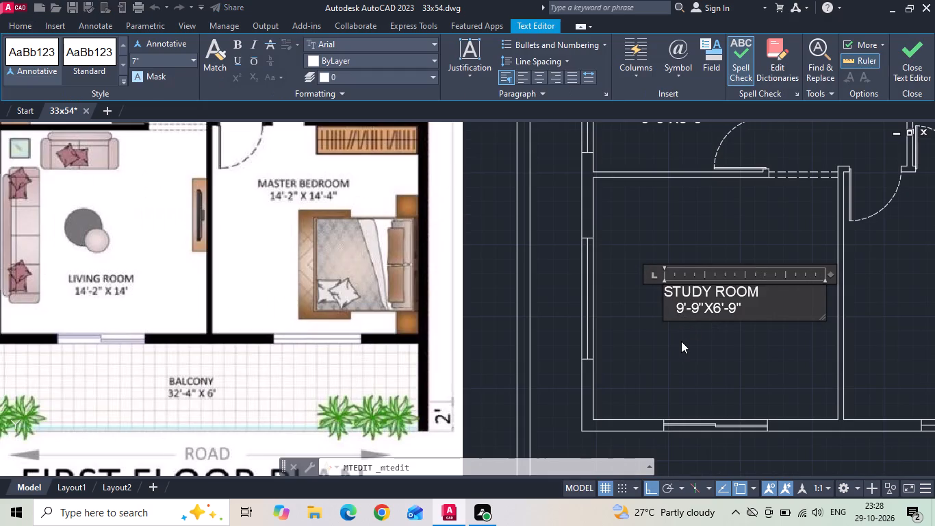
key(BackSpace)
text(14)
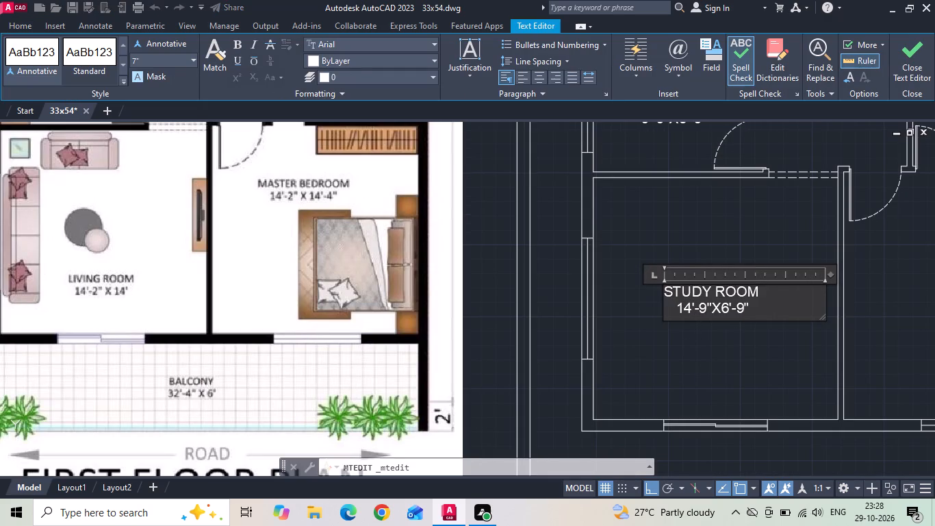
click(705, 312)
key(BackSpace)
key(2)
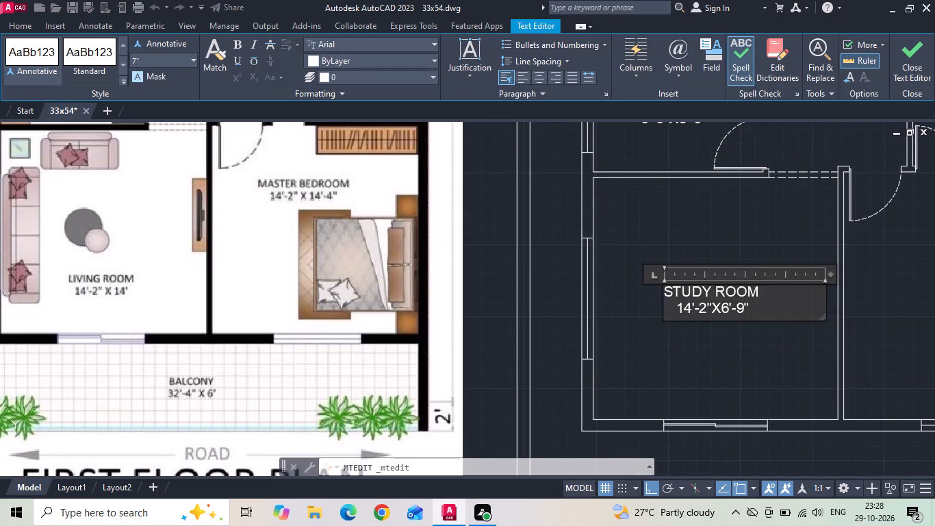
click(726, 308)
key(BackSpace)
text(14)
click(749, 315)
key(BackSpace)
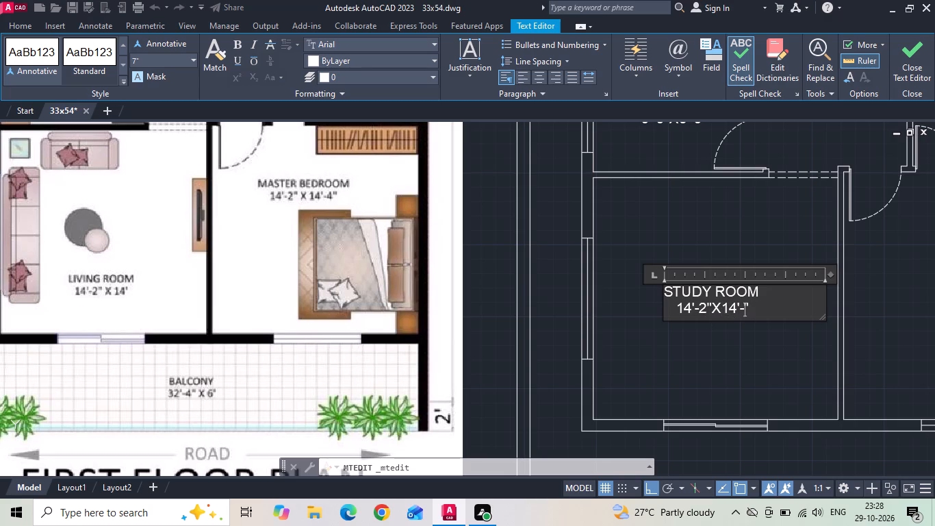
key(0)
Replace STUDY with LIVING in the copied label so that the name reads LIVING ROOM.
drag(713, 292, 610, 301)
key(BackSpace)
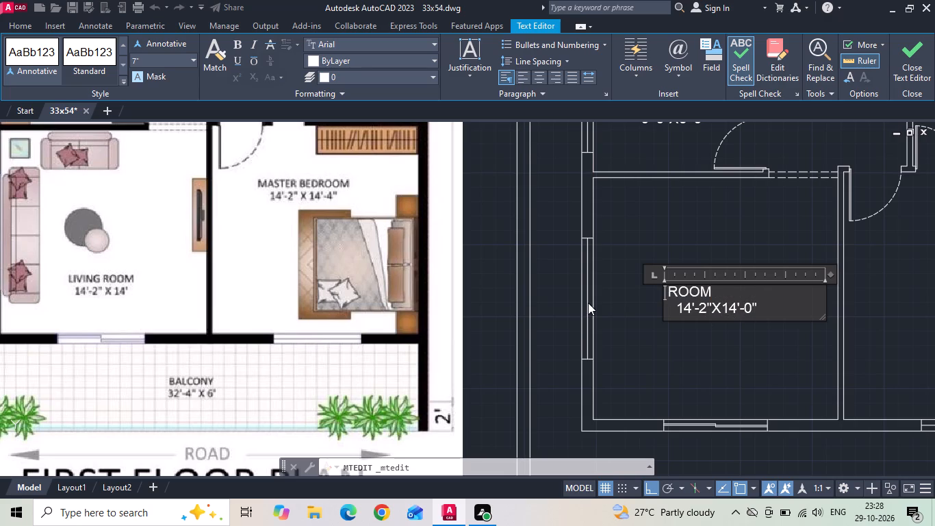
text(LIVING)
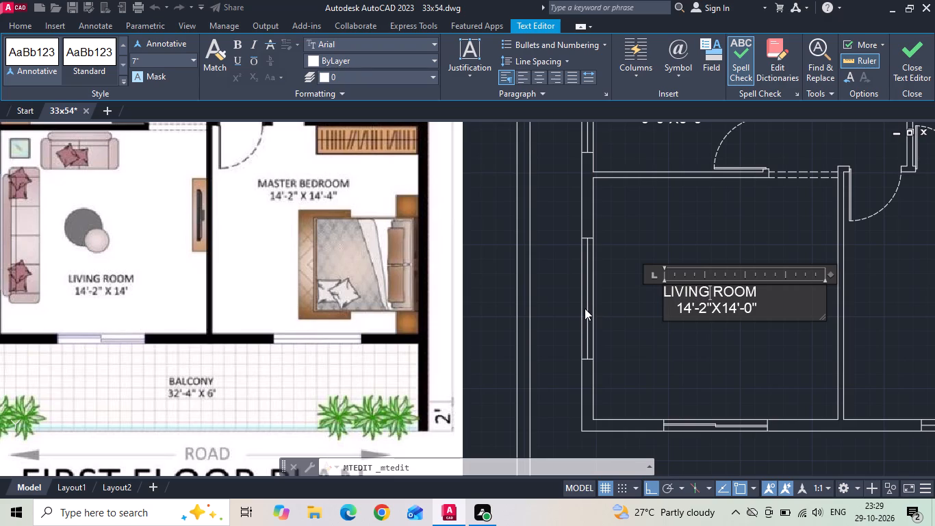
Reduce the leading spaces before the LIVING ROOM dimensions by one to centre them under the name.
click(677, 310)
key(BackSpace)
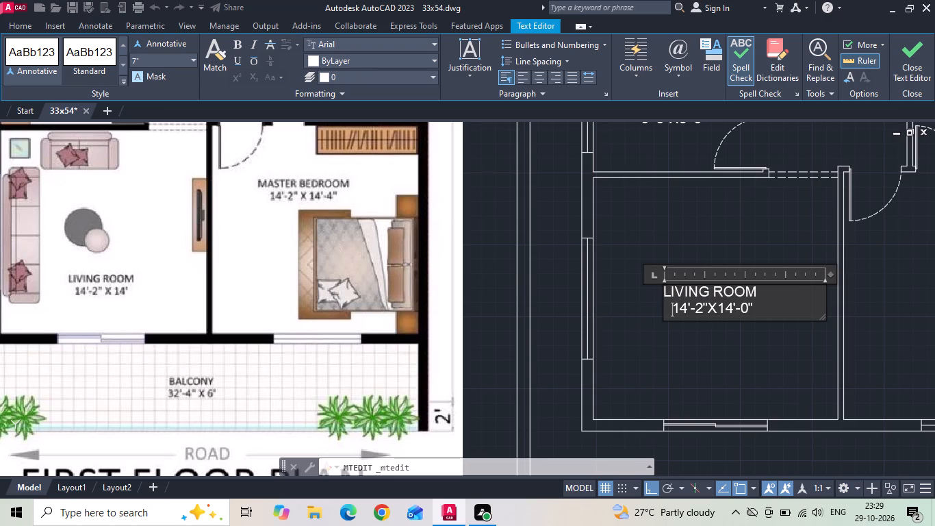
key(BackSpace)
key(space)
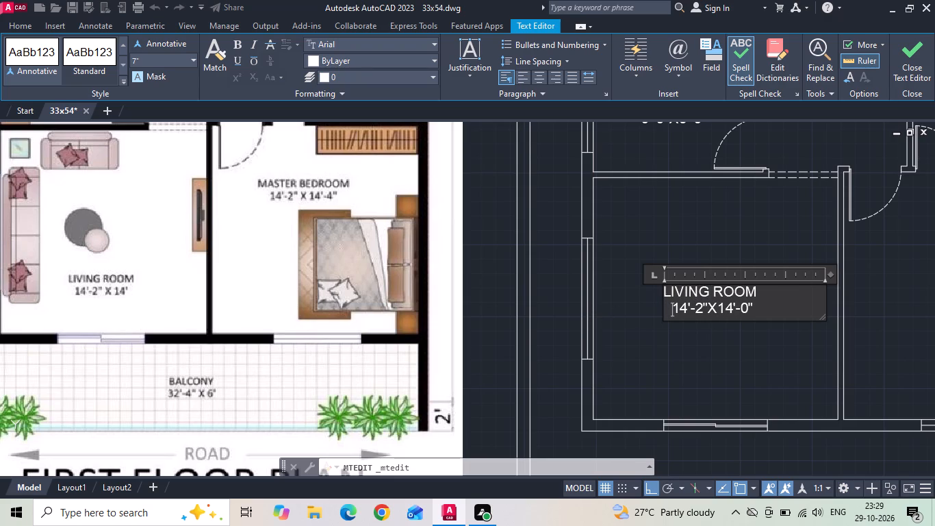
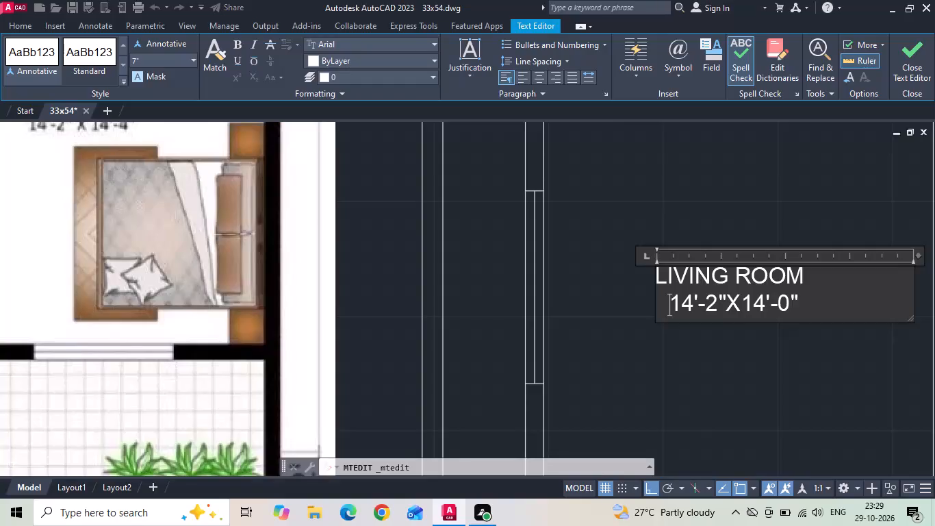
Finish editing the LIVING ROOM label.
scroll(664, 318, down, 2)
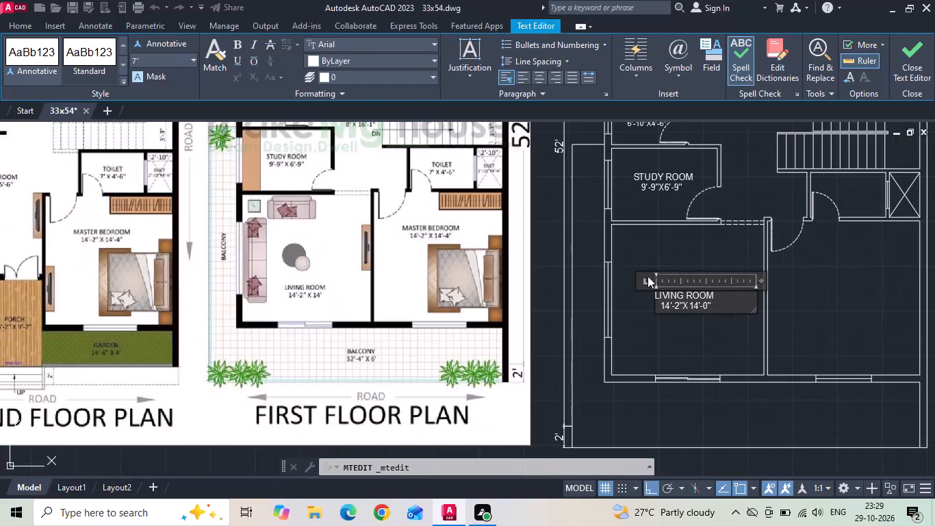
click(667, 260)
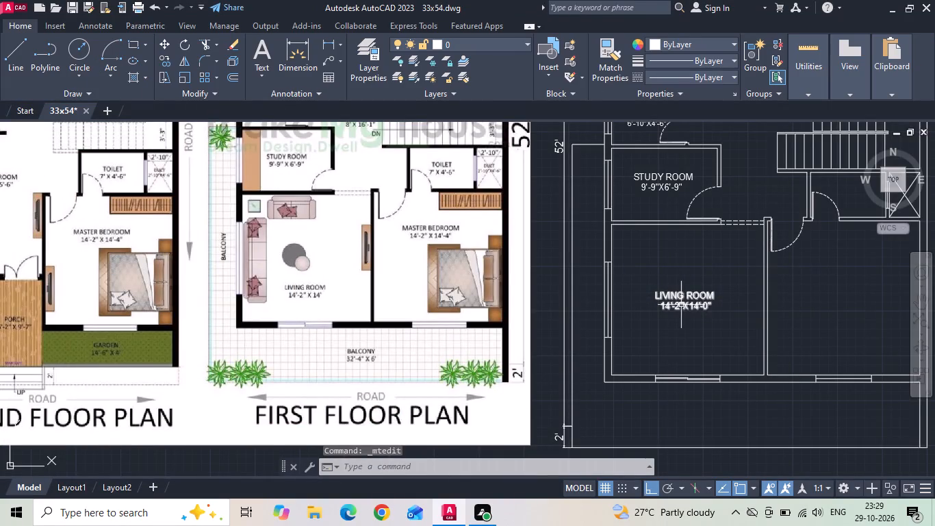
Copy the upper MASTER BEDROOM label, with ortho off, into the large room beside the living room.
scroll(443, 318, down, 2)
click(539, 162)
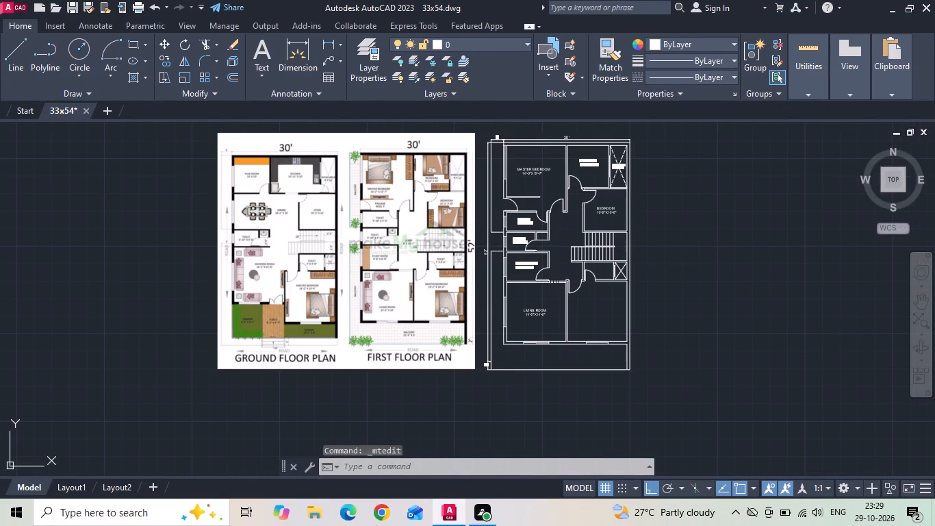
click(527, 177)
right_click(527, 178)
click(546, 262)
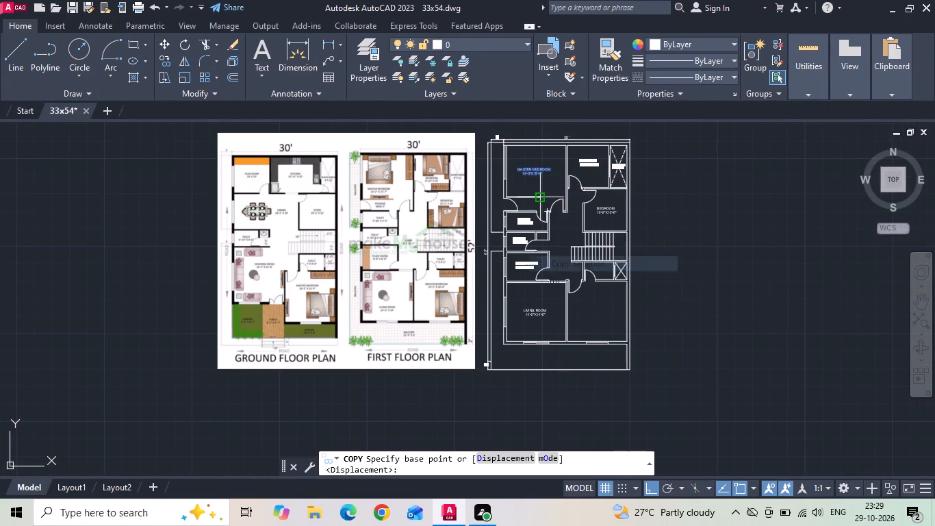
drag(541, 193, 541, 202)
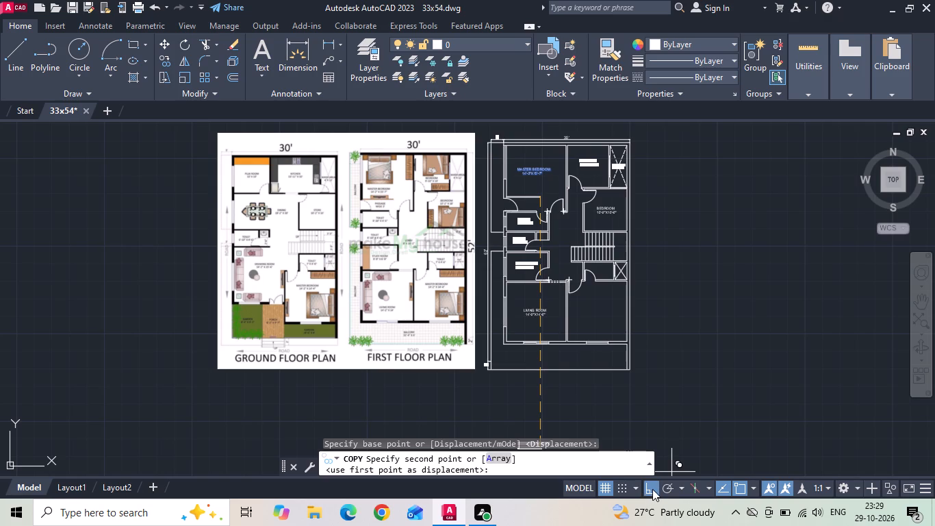
click(652, 489)
scroll(640, 323, up, 2)
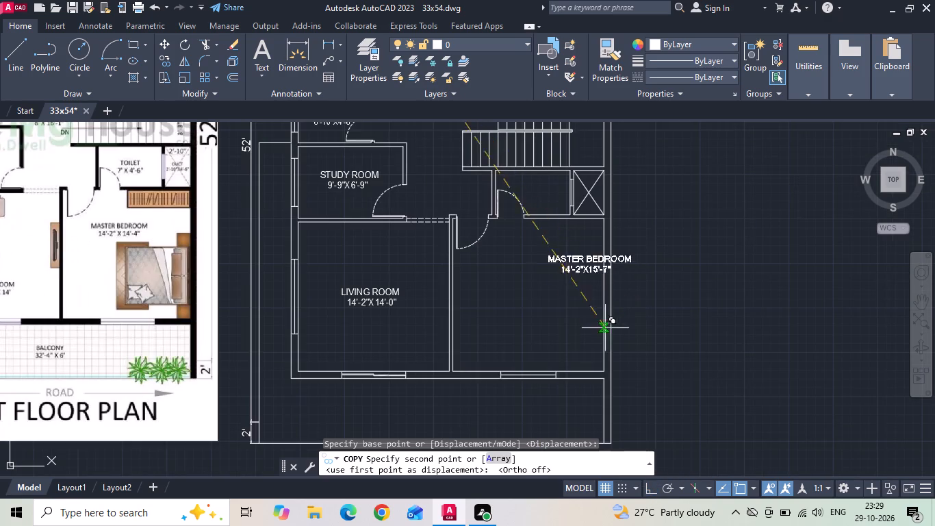
click(541, 358)
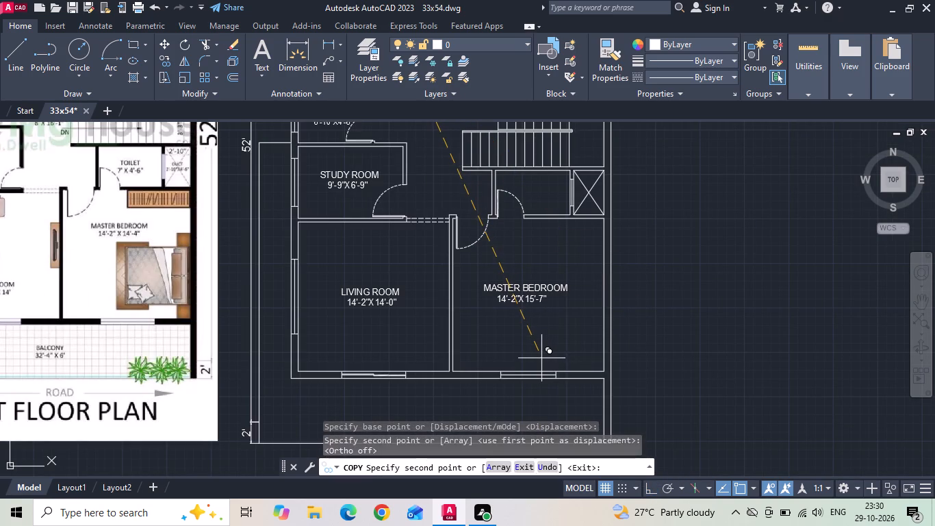
key(Escape)
Change the dimensions in the copied MASTER BEDROOM label to 14'-2"X14'-4".
scroll(532, 300, up, 3)
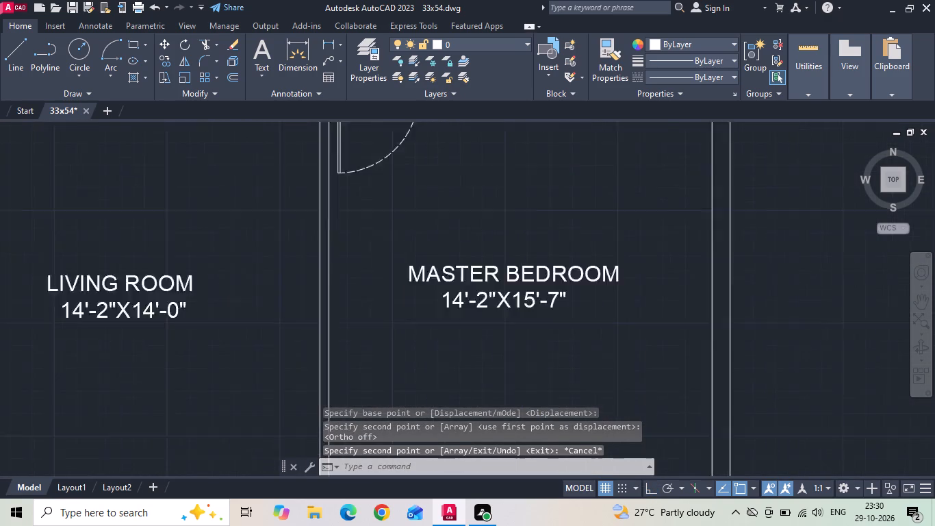
double_click(533, 304)
key(BackSpace)
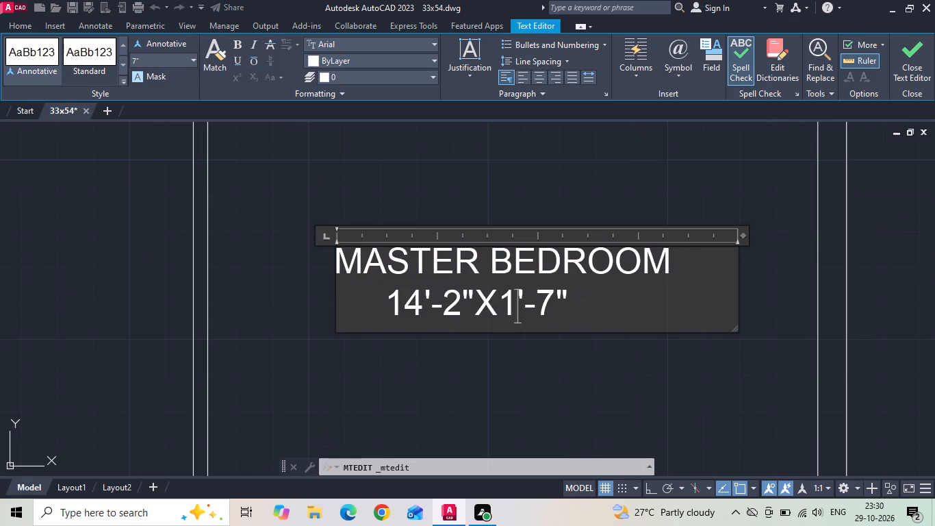
key(4)
click(565, 318)
click(569, 308)
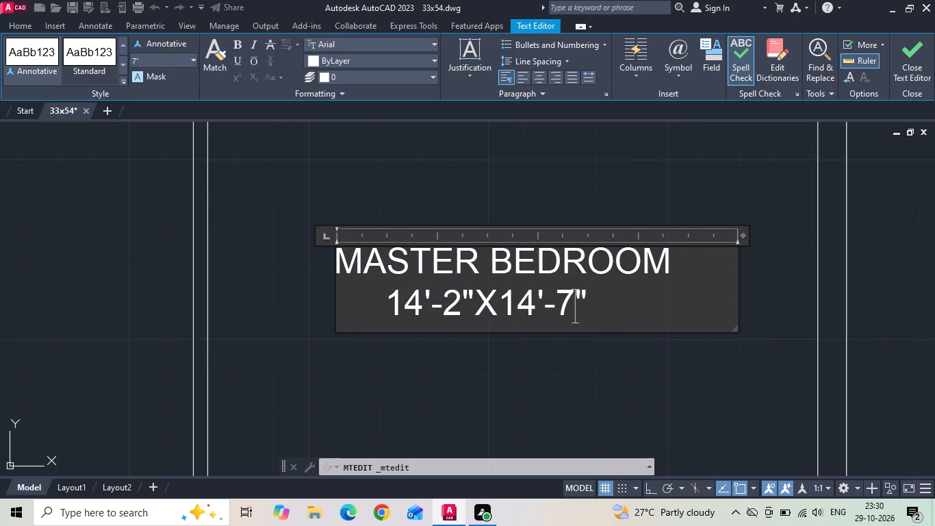
key(BackSpace)
key(4)
click(567, 342)
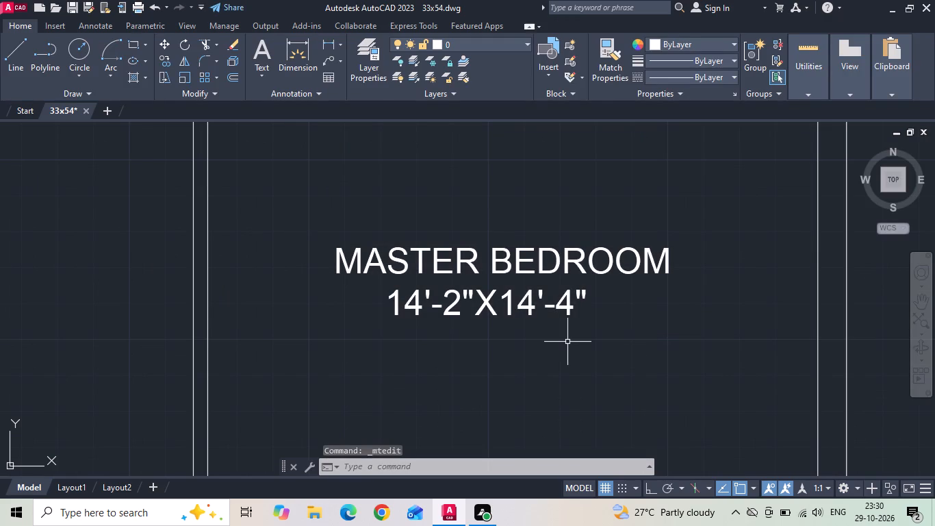
Copy the TOILET label above the study room into the small room between the staircase and the lower master bedroom.
scroll(598, 326, down, 3)
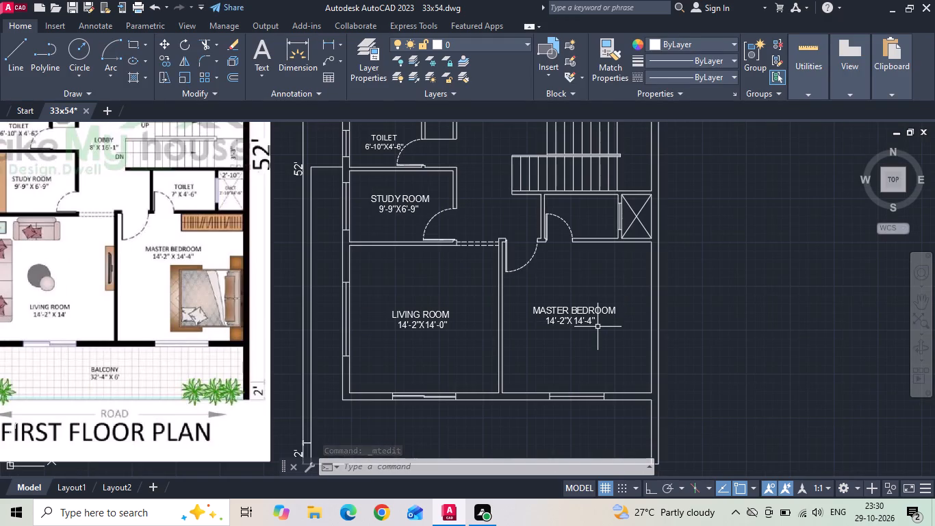
click(393, 145)
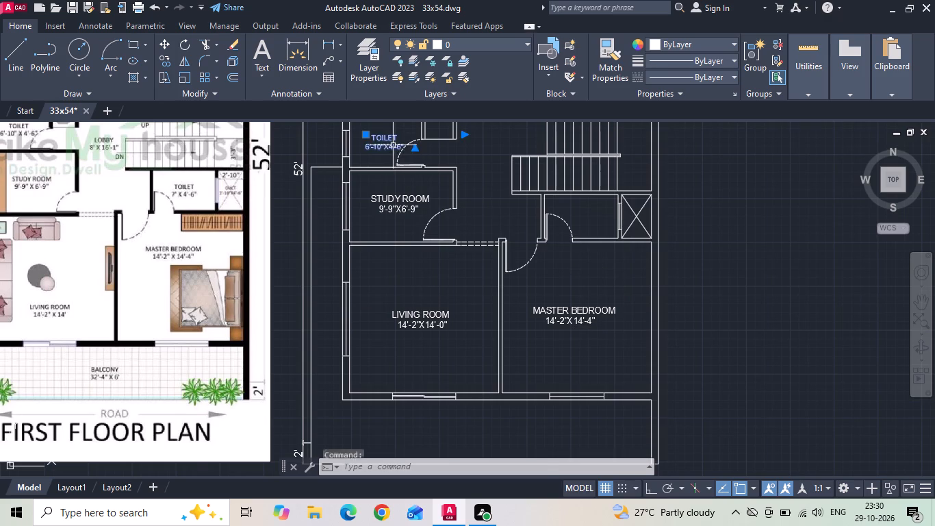
right_click(392, 145)
click(423, 259)
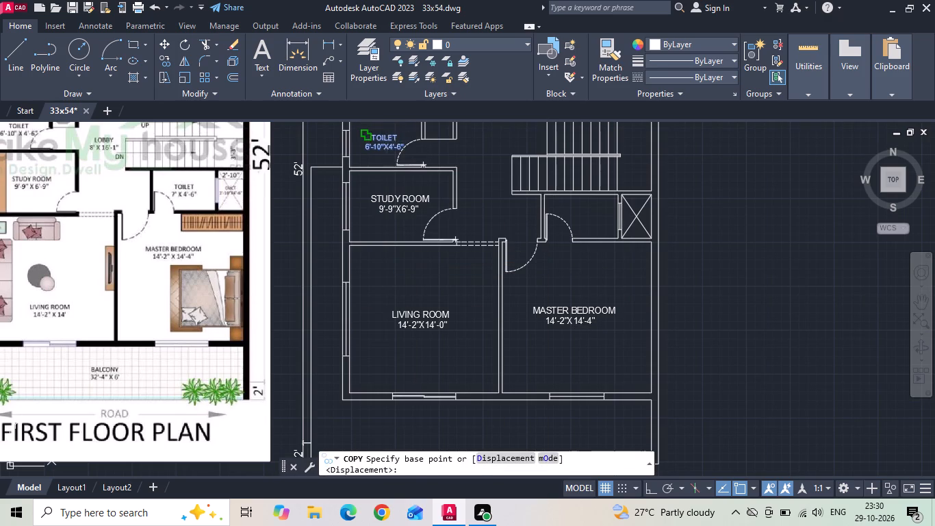
click(387, 139)
scroll(561, 200, up, 1)
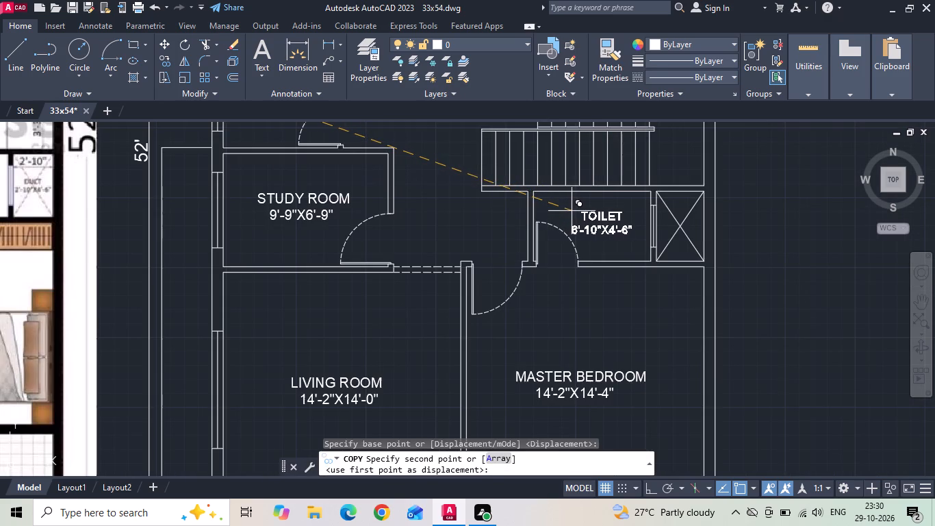
click(572, 211)
key(Escape)
Change the dimensions in the copied TOILET label to 7'-0"X4'-6".
scroll(581, 218, down, 1)
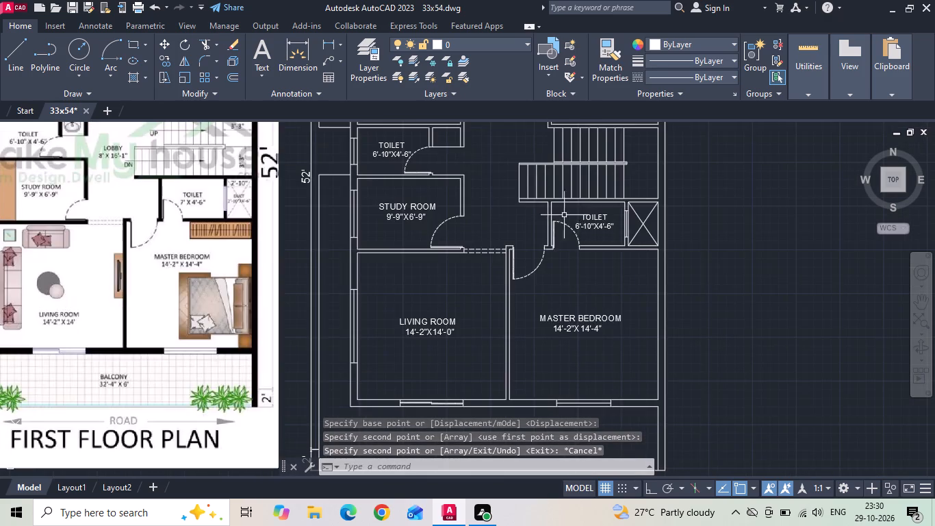
scroll(562, 215, up, 1)
middle_drag(582, 218, 652, 252)
scroll(716, 255, up, 2)
scroll(617, 284, down, 2)
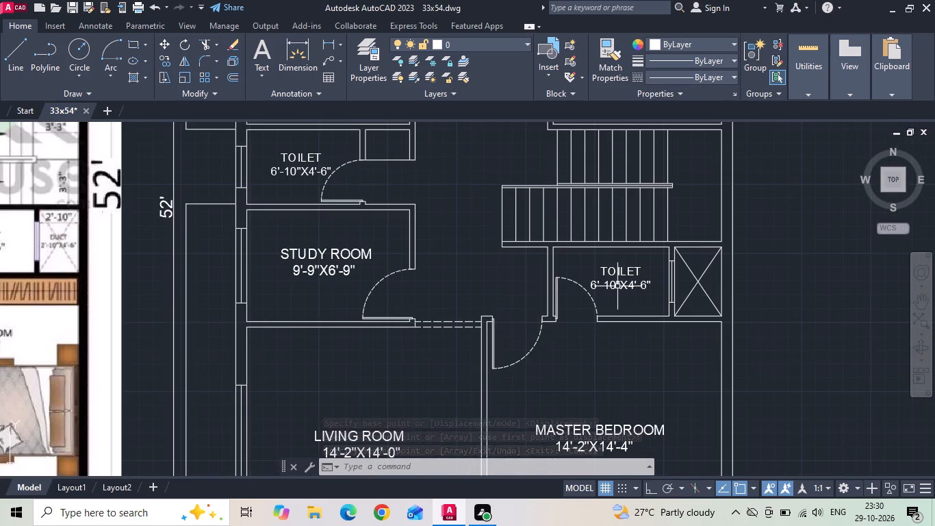
scroll(617, 286, down, 1)
scroll(617, 289, up, 4)
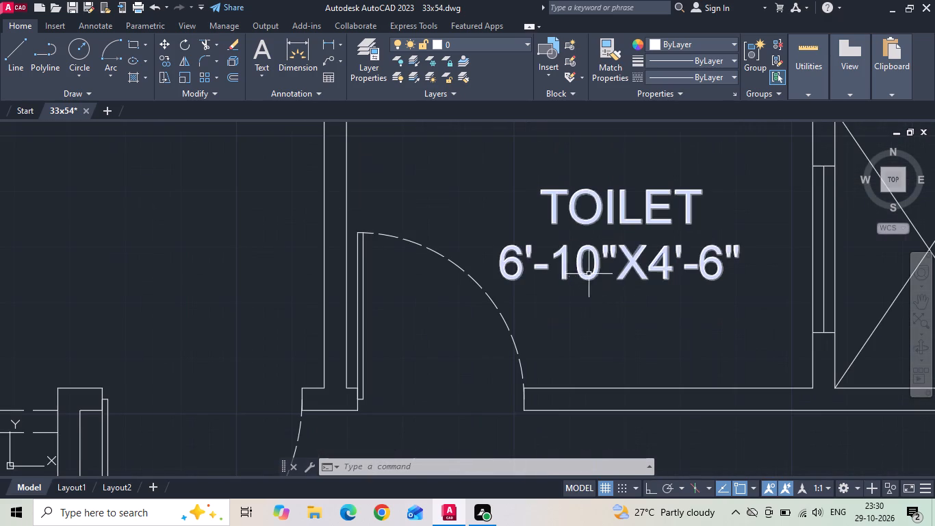
triple_click(569, 256)
click(565, 256)
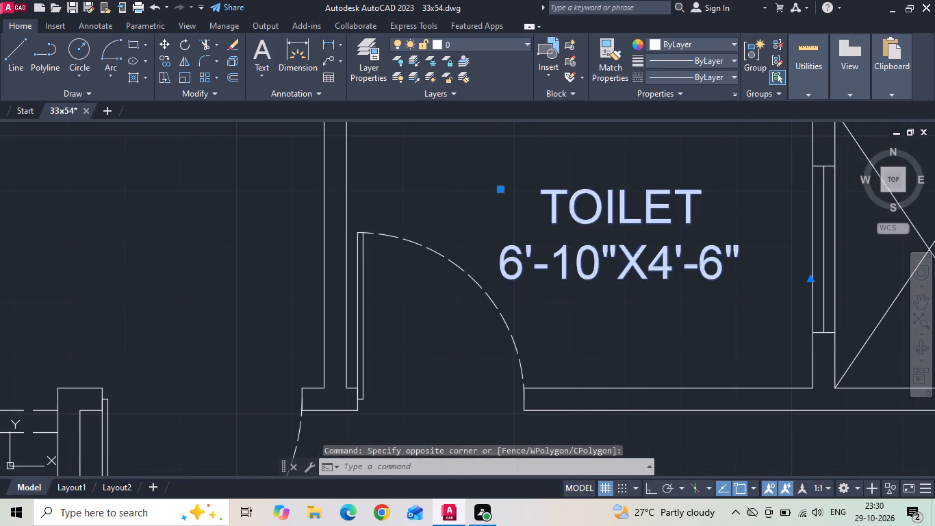
key(BackSpace)
click(519, 274)
key(BackSpace)
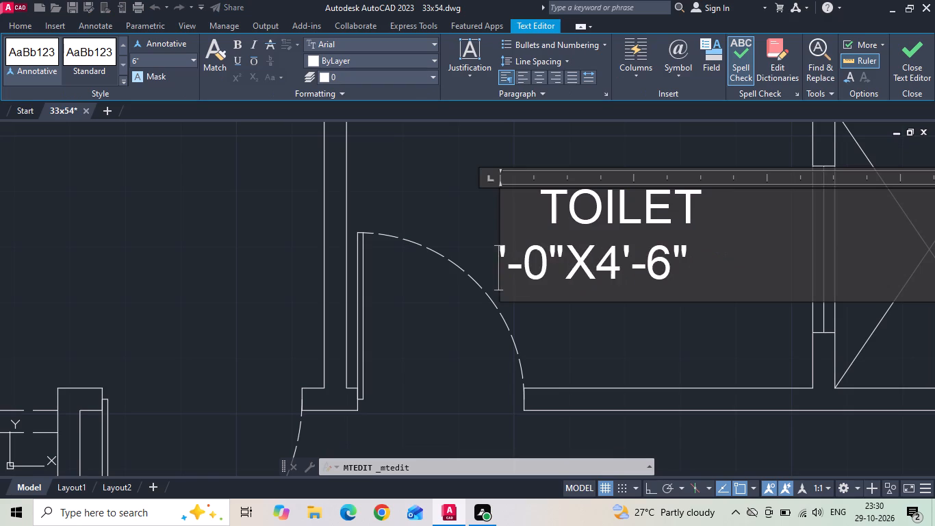
key(7)
scroll(519, 274, down, 2)
click(537, 299)
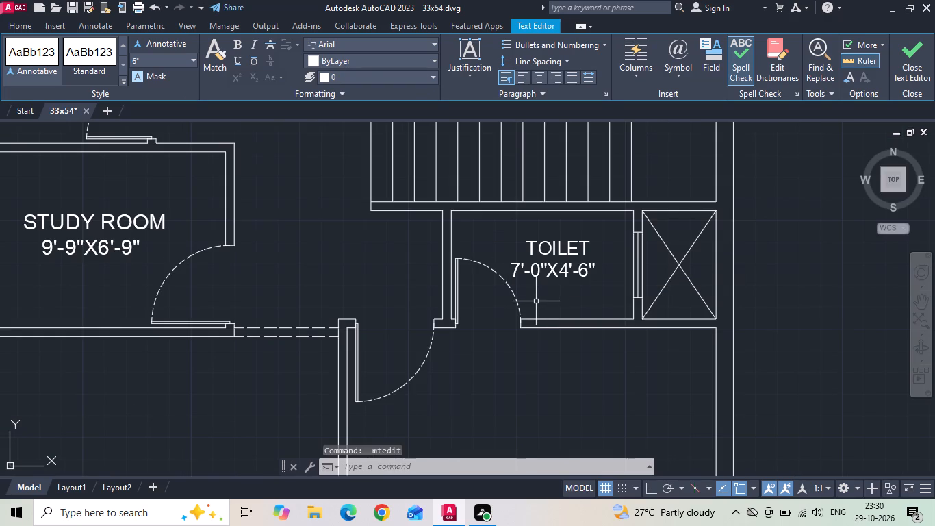
Copy the WASHAREA label into the crossed duct space beside the 7'-0"X4'-6" toilet.
scroll(535, 302, down, 4)
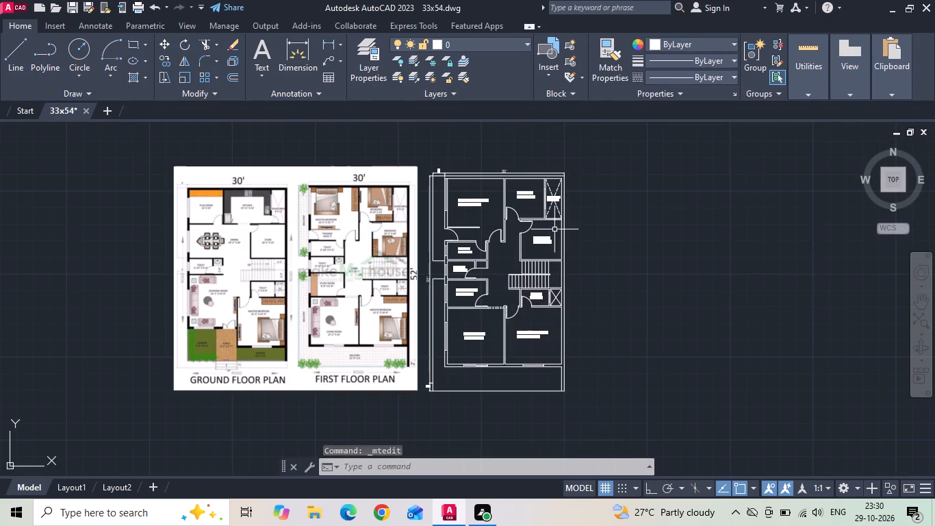
scroll(549, 200, up, 3)
click(549, 200)
right_click(549, 200)
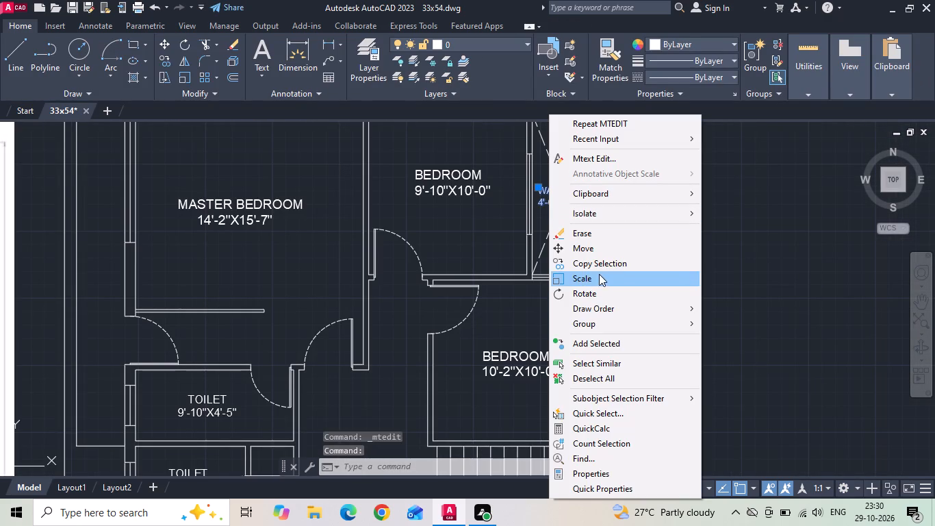
click(600, 267)
click(576, 196)
scroll(574, 314, down, 2)
middle_drag(572, 304, 574, 145)
scroll(575, 264, up, 6)
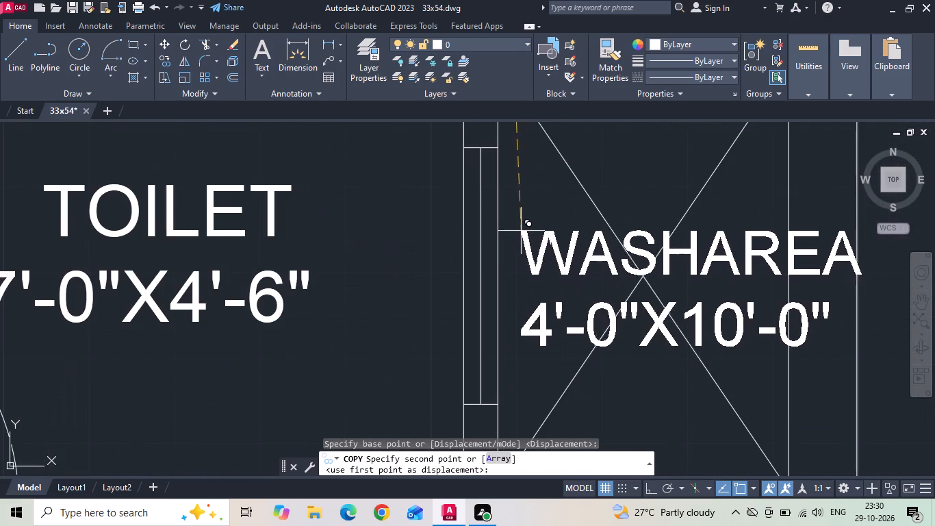
click(517, 205)
scroll(535, 210, down, 2)
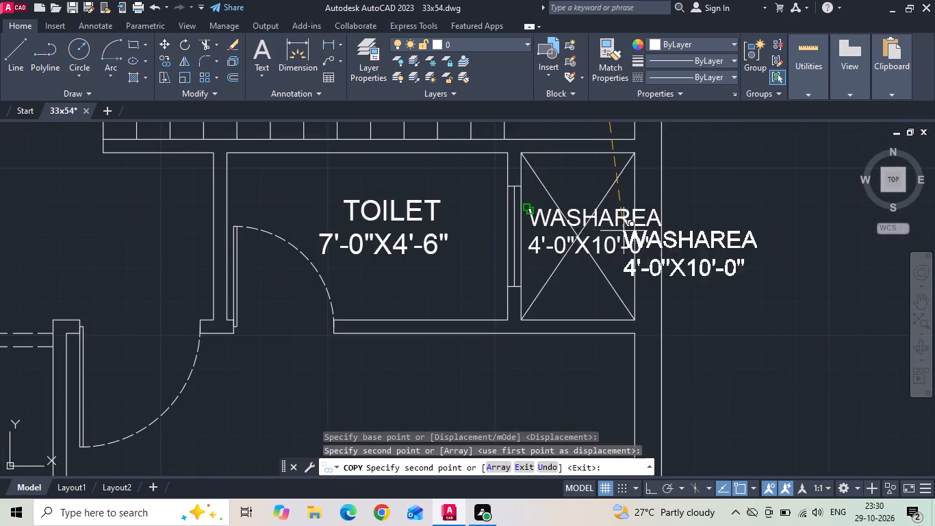
scroll(625, 231, down, 3)
scroll(183, 203, up, 2)
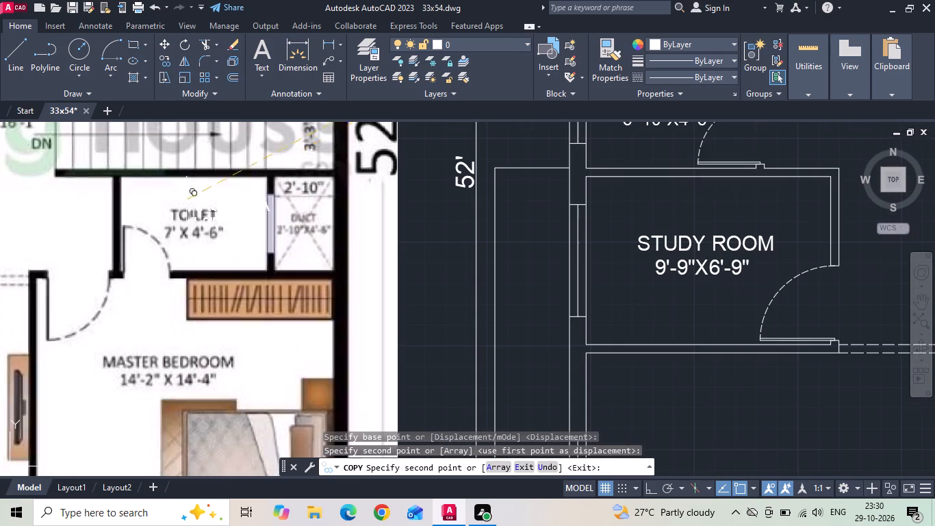
key(Escape)
Change the dimensions in the copied WASHAREA label to 2'-10"X4'-6".
scroll(193, 208, down, 2)
scroll(653, 240, up, 4)
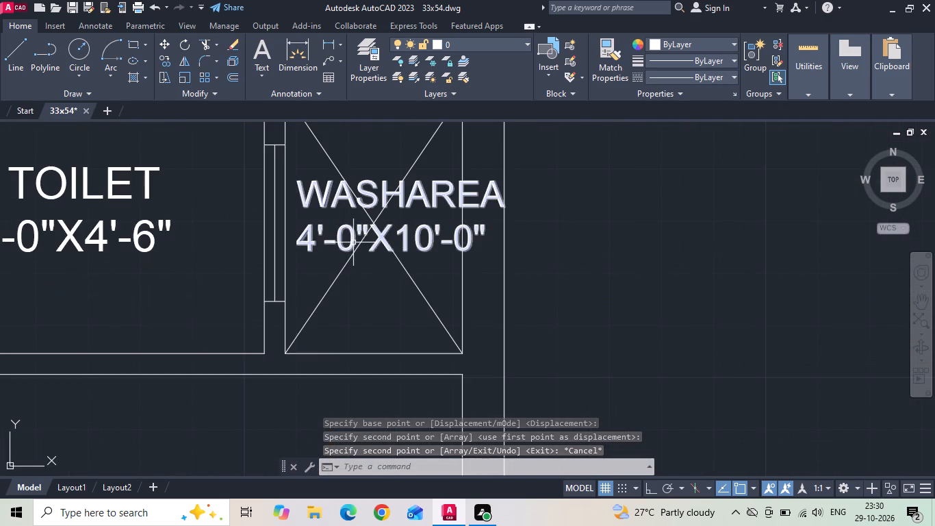
double_click(353, 242)
click(343, 237)
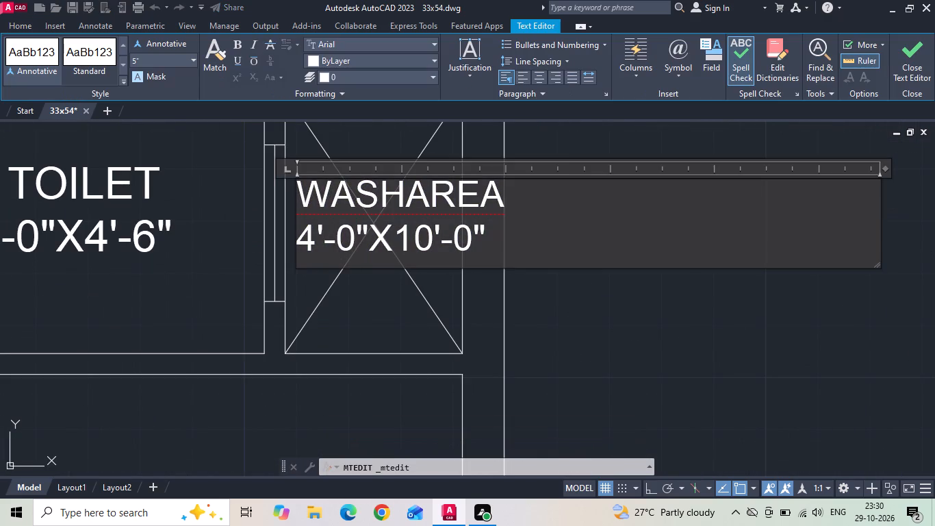
key(1)
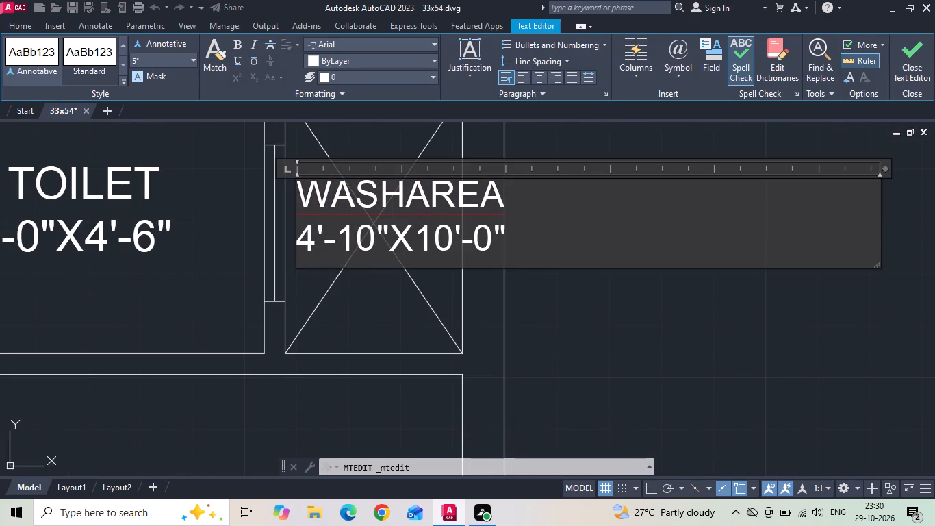
click(310, 240)
key(BackSpace)
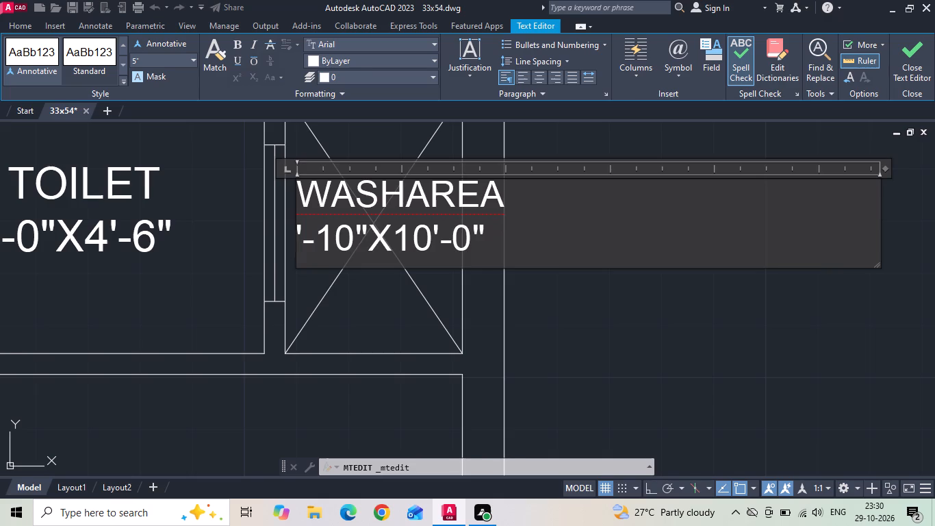
key(2)
click(449, 242)
key(BackSpace)
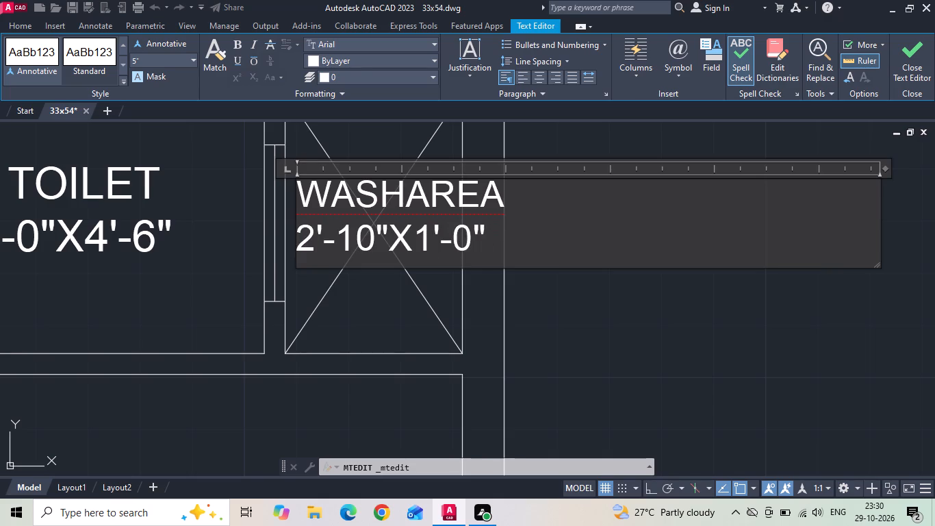
key(BackSpace)
key(4)
click(468, 243)
key(BackSpace)
key(6)
Replace the name WASHAREA in the copied label with OTS, on its own line above the dimensions.
drag(520, 201, 297, 203)
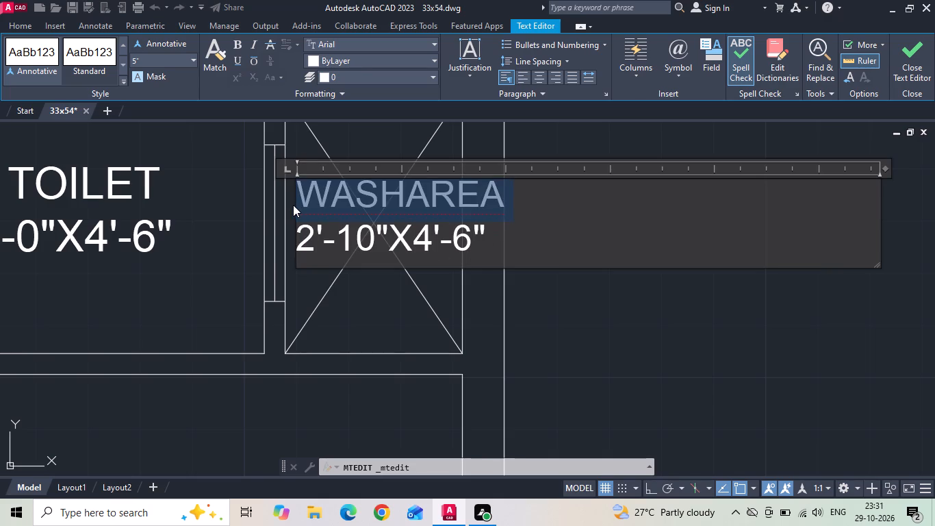
key(BackSpace)
text(OTS)
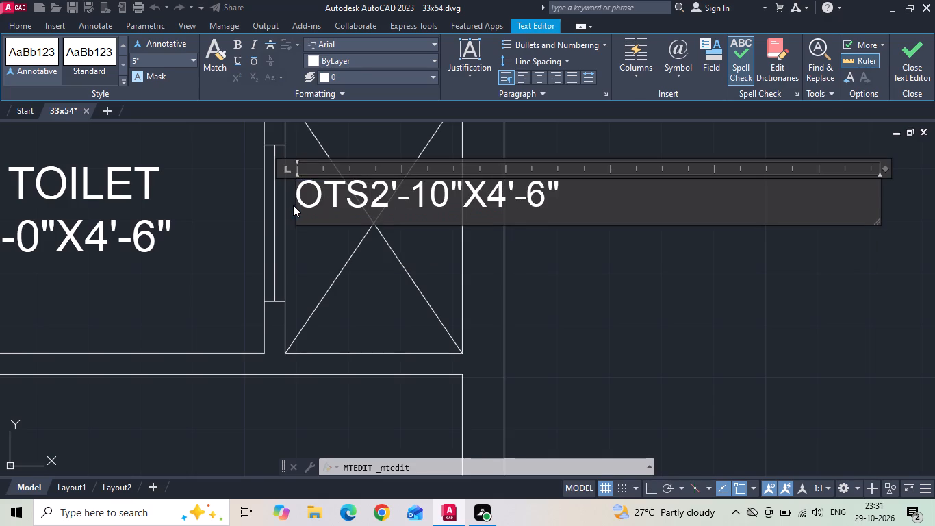
key(Return)
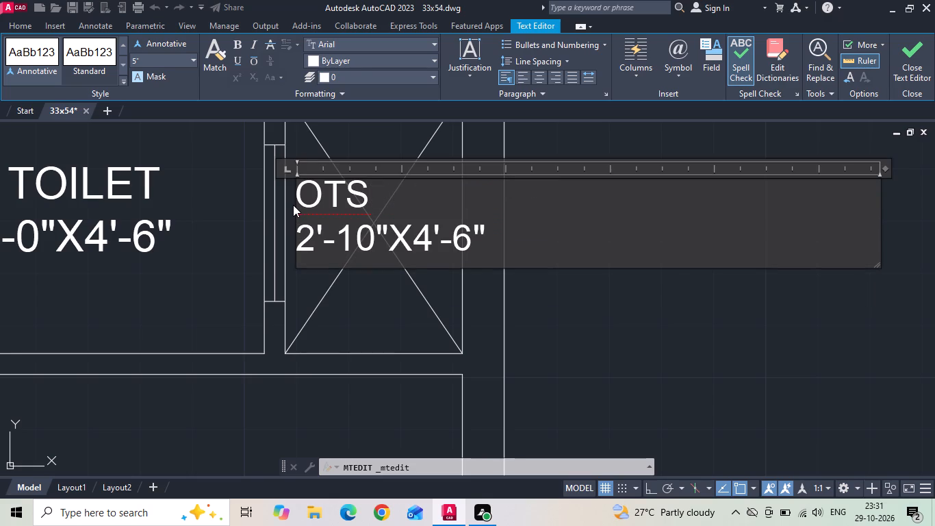
Replace the name OTS in the 2'-10"X4'-6" label with DUCT and indent it with three spaces above the dimensions.
scroll(441, 237, down, 2)
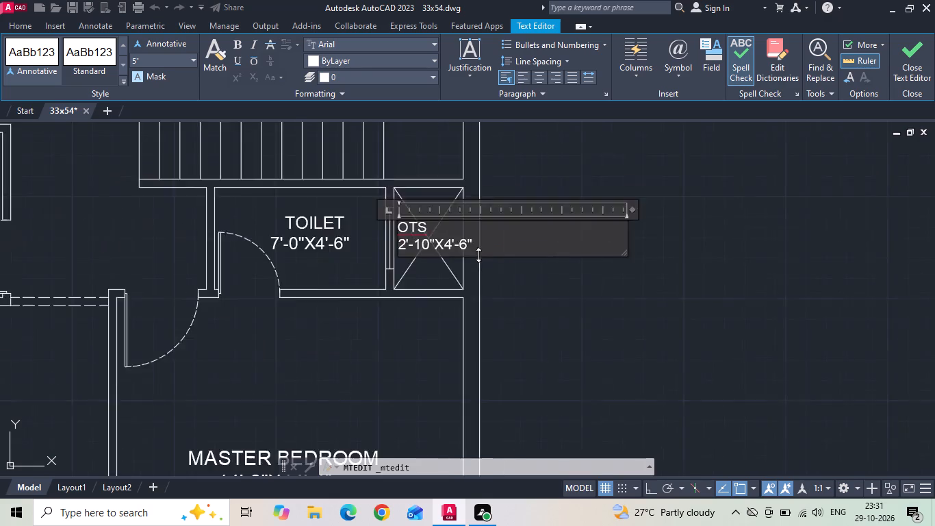
scroll(478, 255, down, 2)
scroll(463, 260, up, 1)
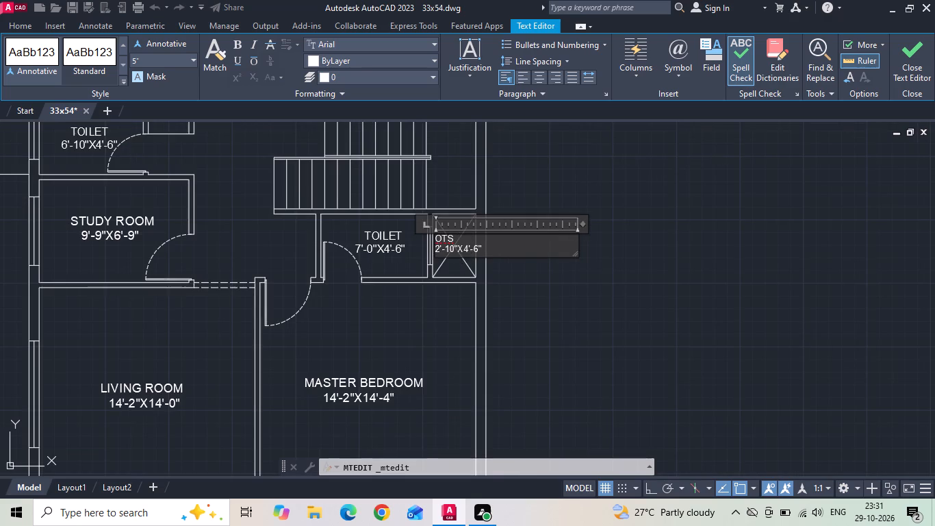
scroll(462, 251, up, 1)
click(447, 229)
drag(431, 231, 398, 232)
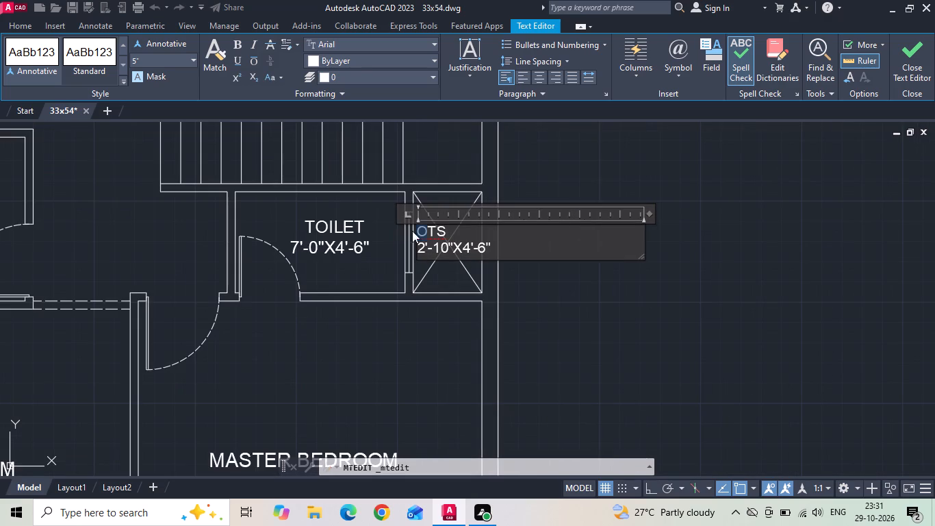
scroll(430, 231, up, 3)
click(522, 236)
key(BackSpace)
key(BackSpace)
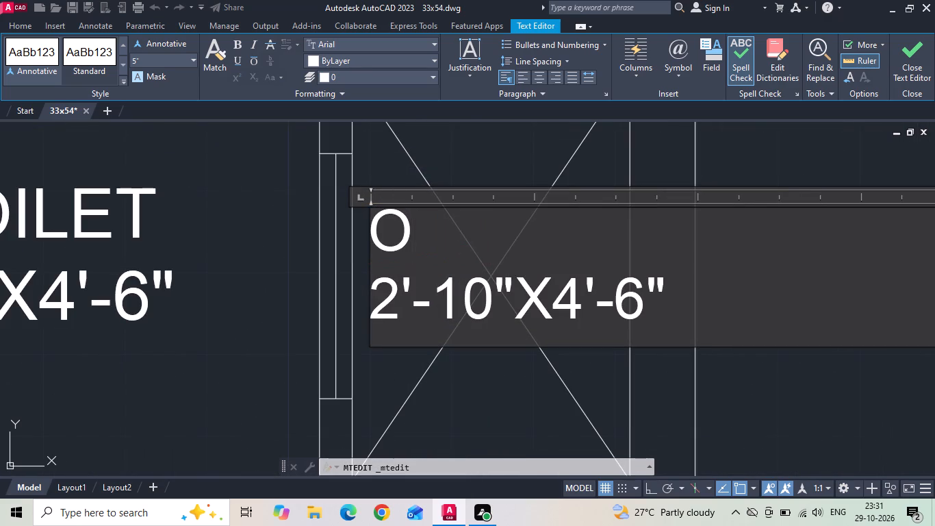
key(BackSpace)
key(d)
text(UCT)
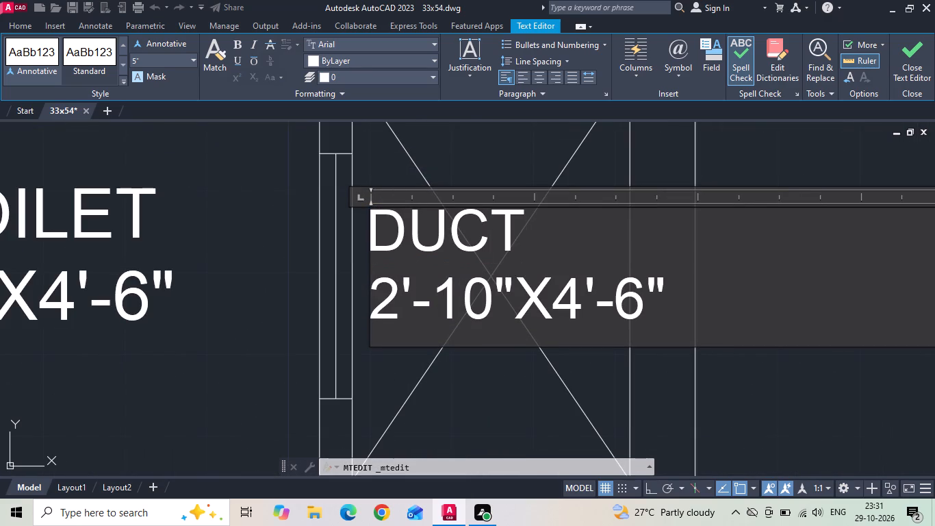
click(379, 227)
key(space)
key(space)
key(space)
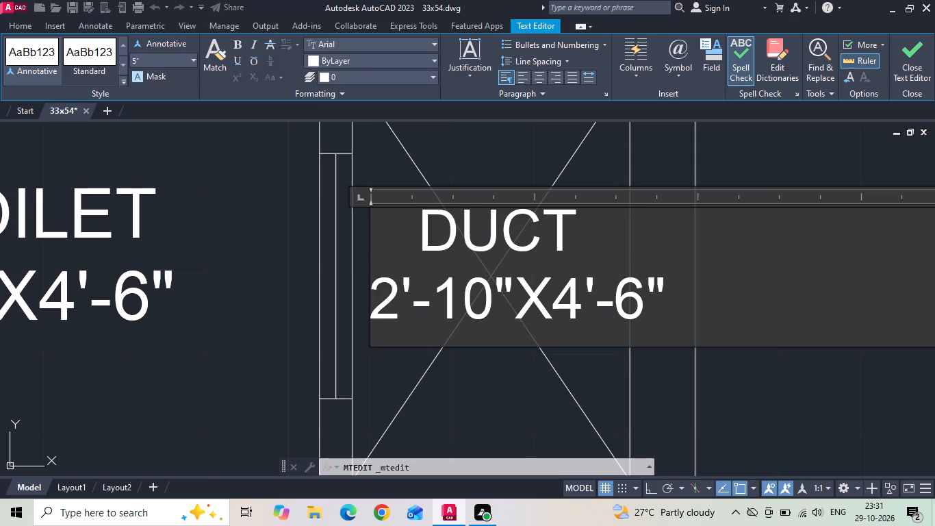
Set the whole DUCT label's text height to 4" and indent the name by one more space.
key(ctrl+a)
click(165, 64)
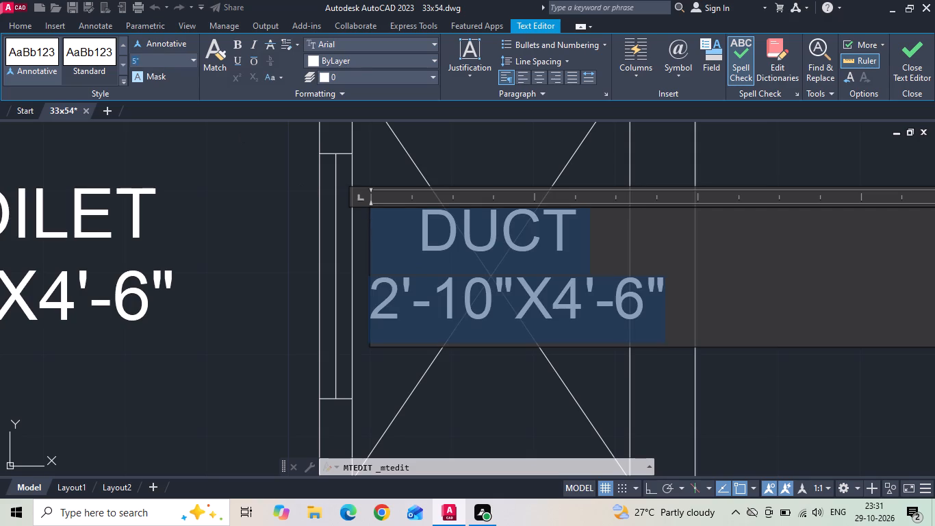
text(4")
key(Return)
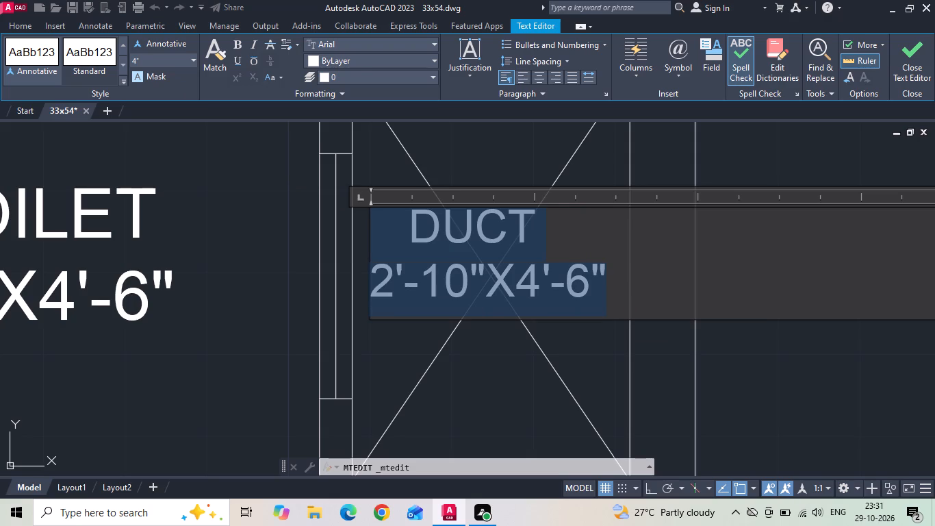
scroll(164, 64, down, 1)
click(391, 229)
key(space)
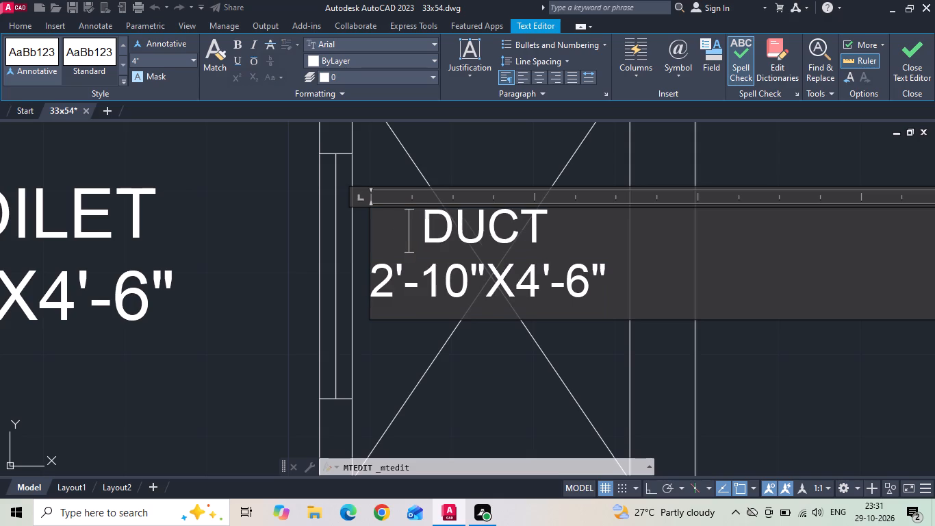
click(459, 368)
scroll(504, 284, down, 3)
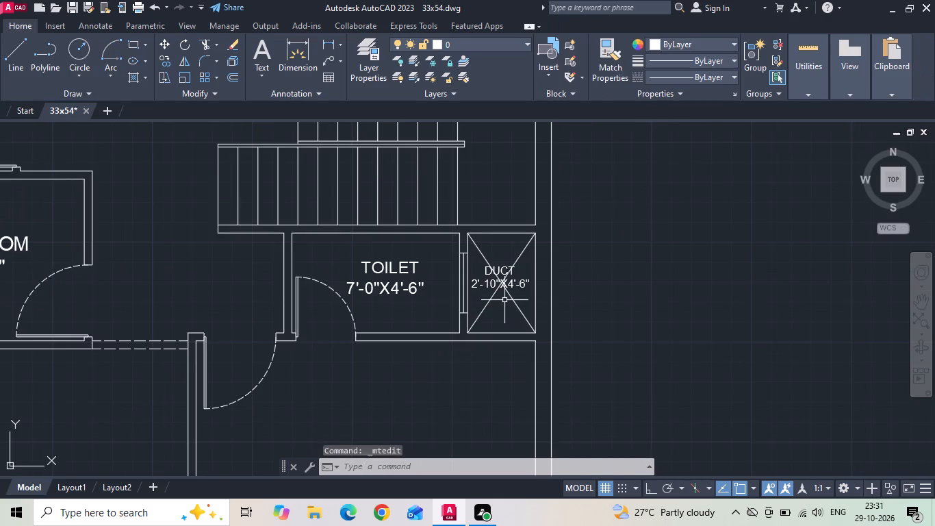
Match the properties of the dashed opening line beside the study room onto the crossed diagonals of the duct and wash area.
click(604, 86)
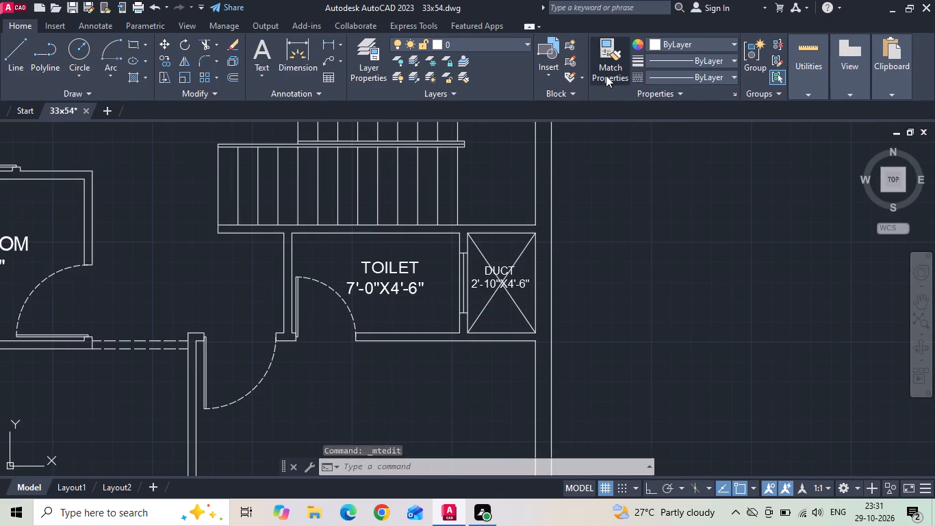
click(606, 75)
click(148, 342)
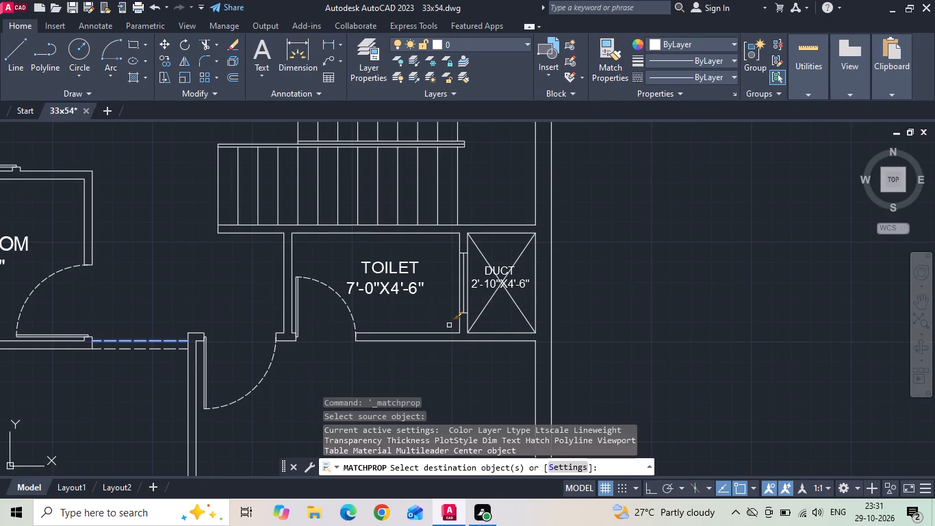
drag(526, 307, 516, 313)
click(476, 310)
scroll(553, 368, down, 2)
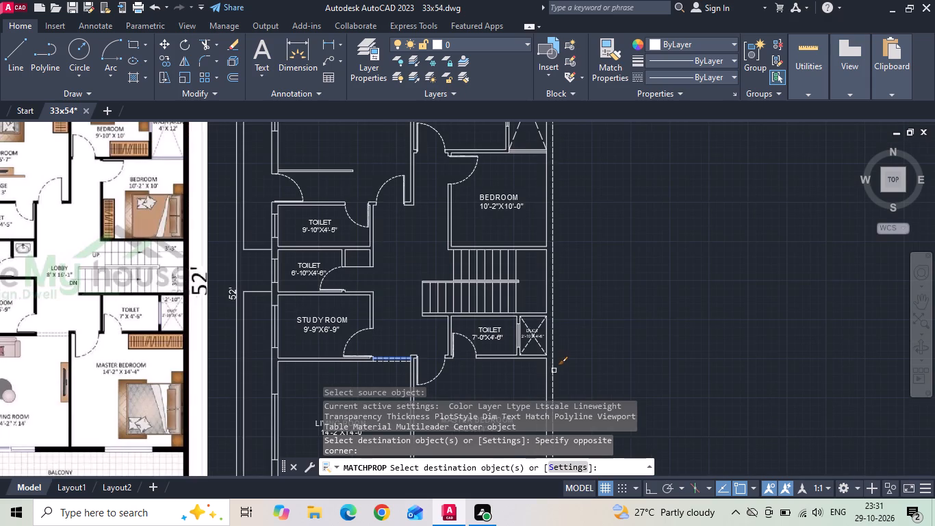
middle_drag(547, 181, 547, 236)
scroll(533, 154, up, 2)
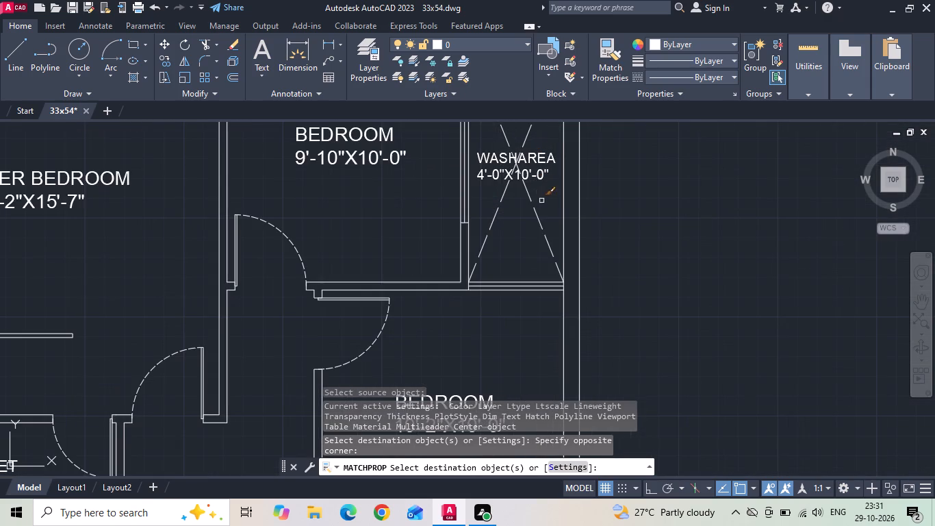
drag(545, 210, 539, 220)
click(488, 232)
key(Escape)
Save the drawing.
key(ctrl+s)
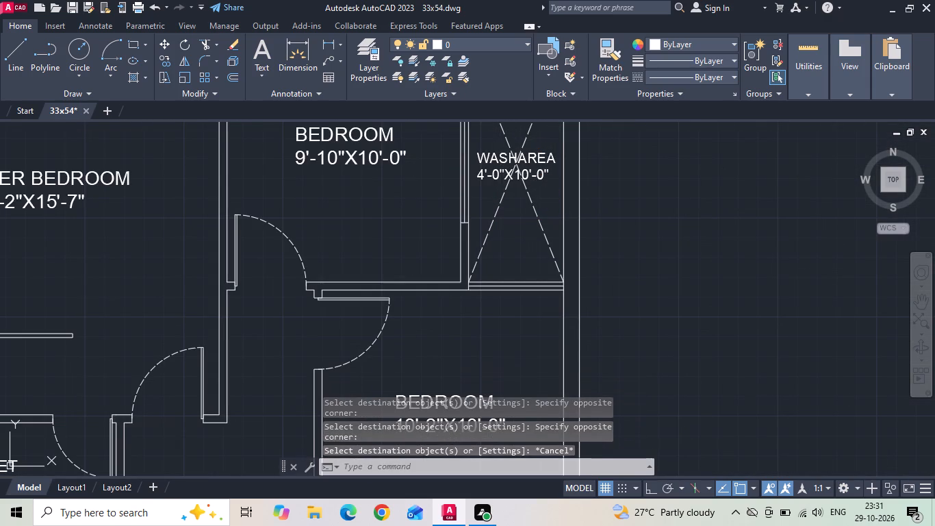
Copy the 9'-10"X4'-5" TOILET label into the passage space directly above that toilet, below the upper master bedroom.
scroll(505, 273, down, 2)
middle_drag(502, 274, 551, 236)
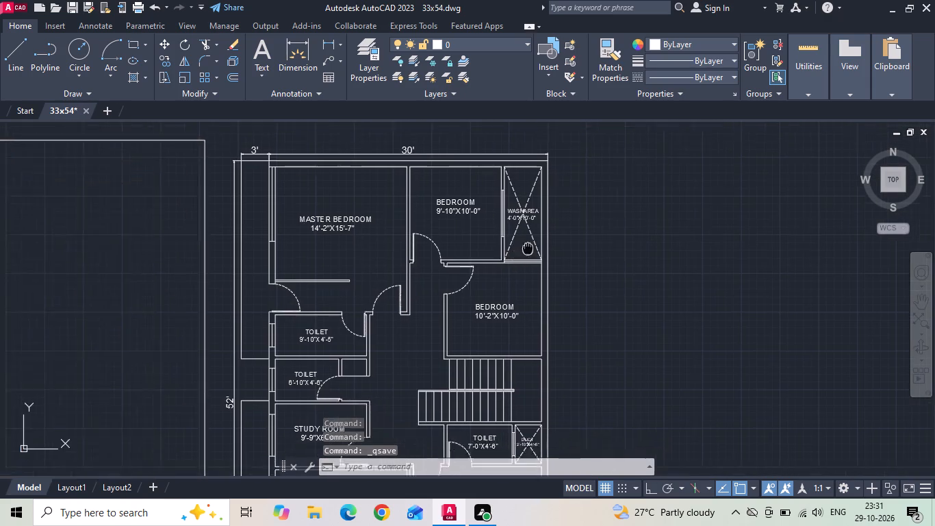
middle_drag(551, 236, 583, 223)
middle_drag(578, 345, 615, 271)
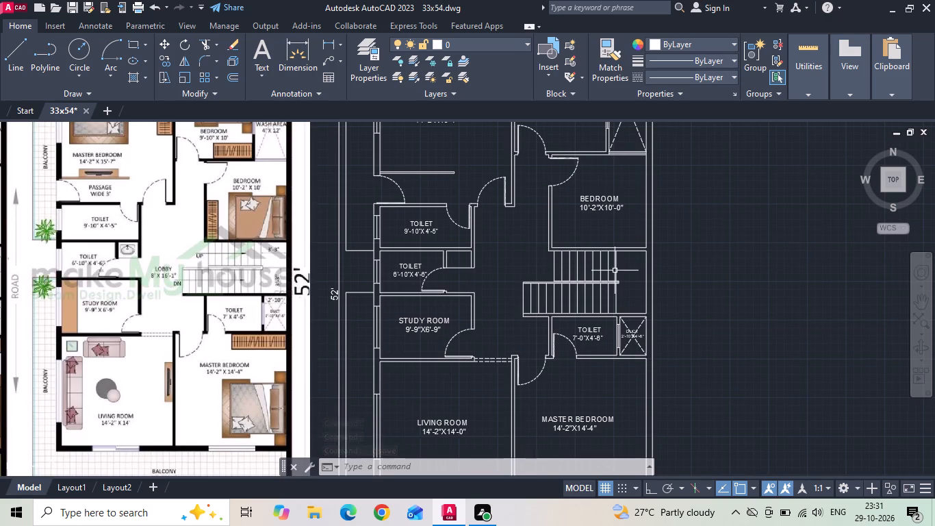
click(419, 224)
right_click(419, 225)
click(447, 264)
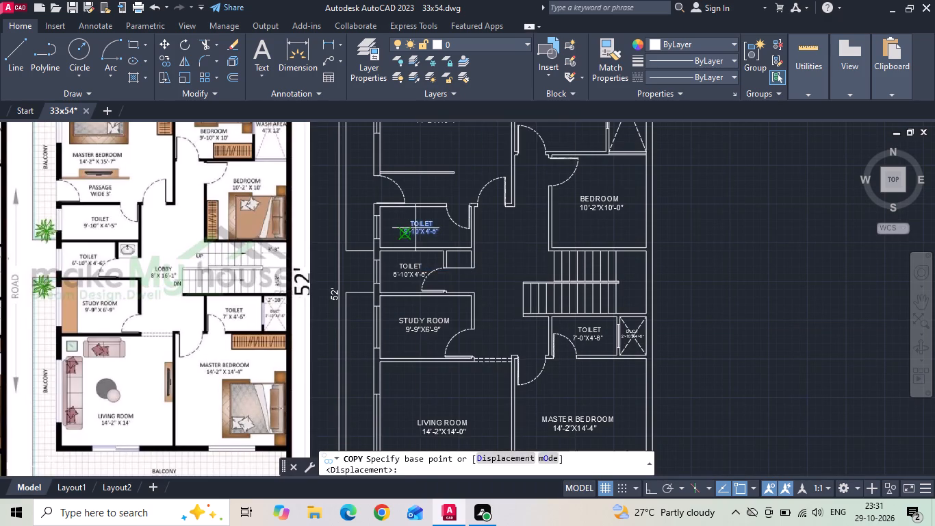
click(415, 228)
scroll(422, 192, up, 2)
click(395, 199)
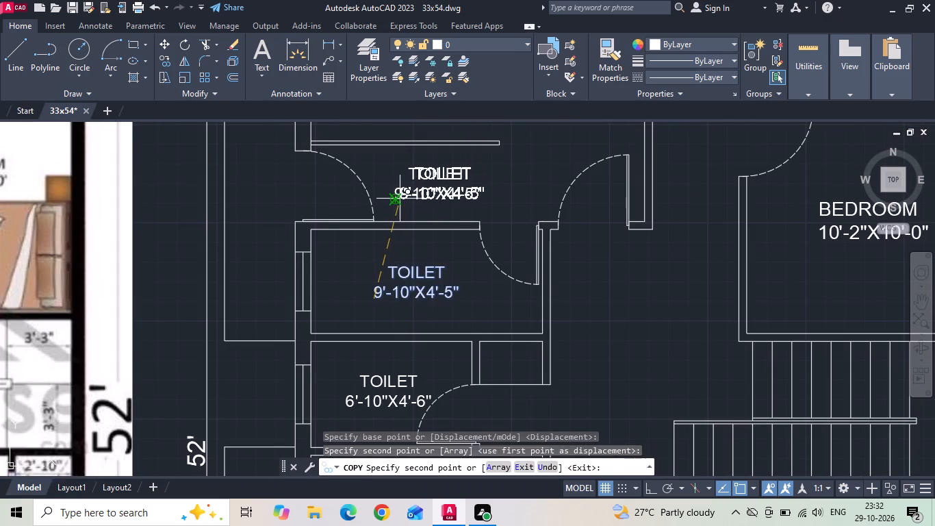
middle_drag(400, 199, 486, 243)
scroll(486, 243, down, 1)
key(Escape)
scroll(505, 230, down, 1)
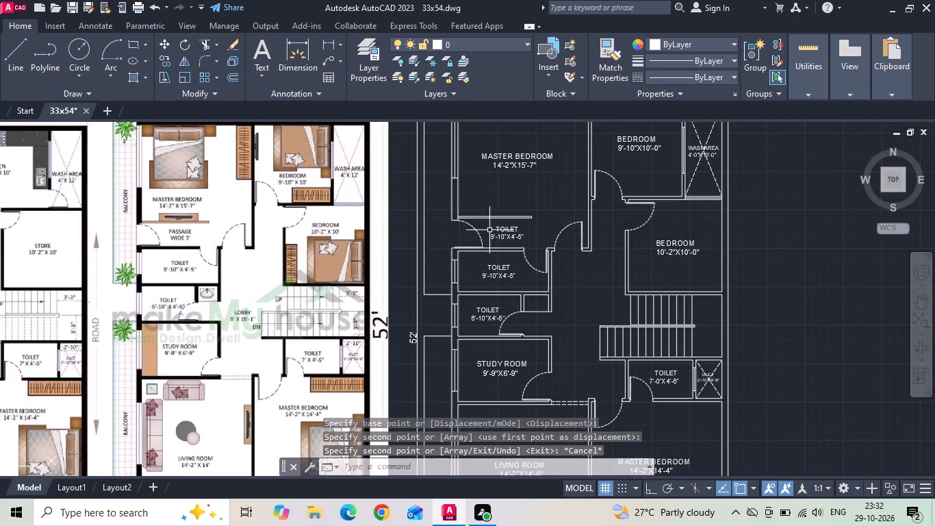
Replace the name TOILET in the copied label with PASSAGE.
scroll(484, 229, up, 2)
double_click(561, 228)
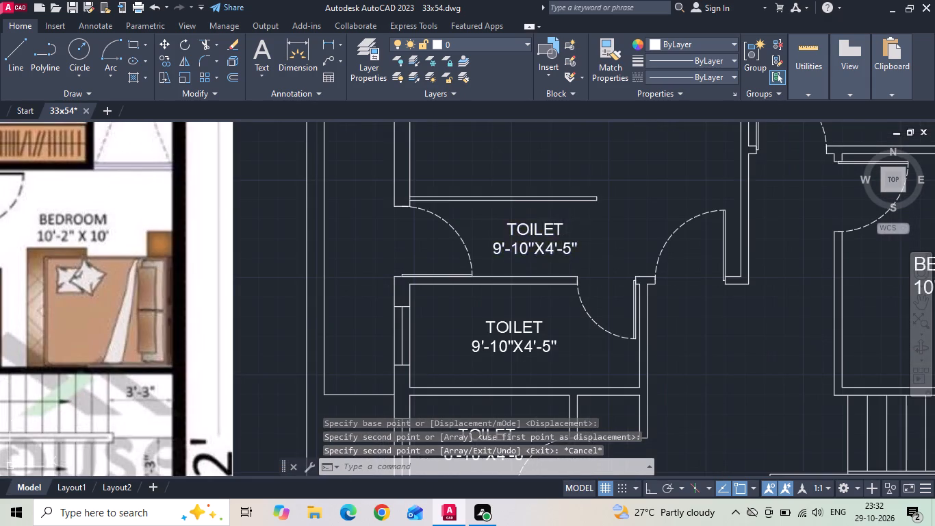
scroll(561, 228, up, 1)
drag(561, 227, 475, 237)
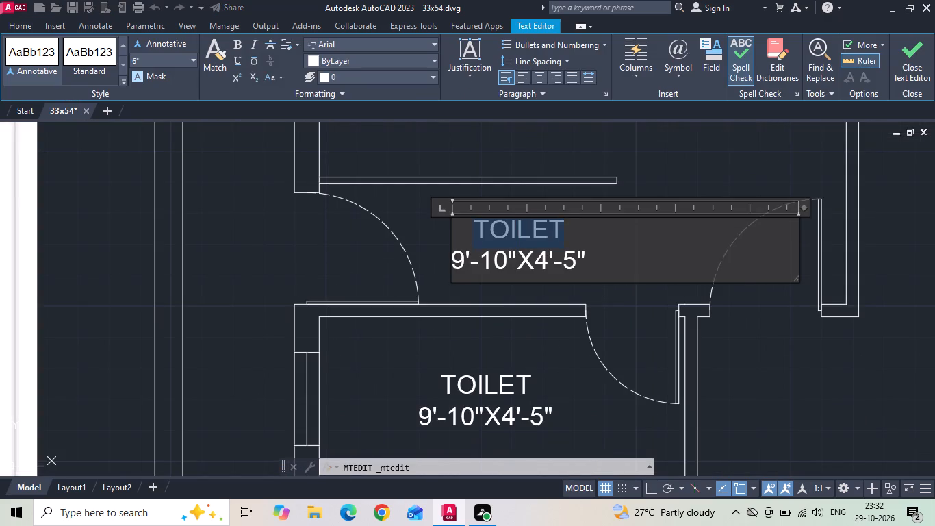
key(BackSpace)
key(BackSpace)
key(BackSpace)
key(BackSpace)
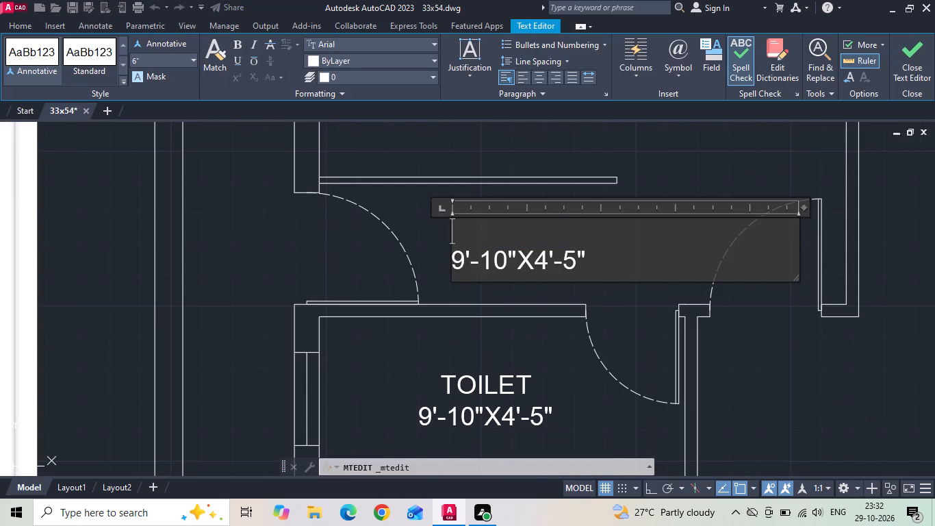
text(PA)
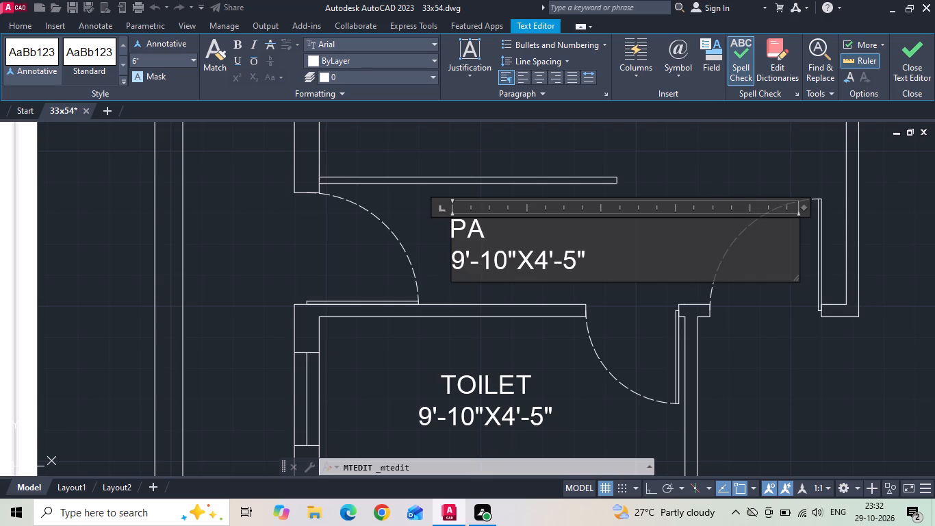
text(SSA)
text(GE)
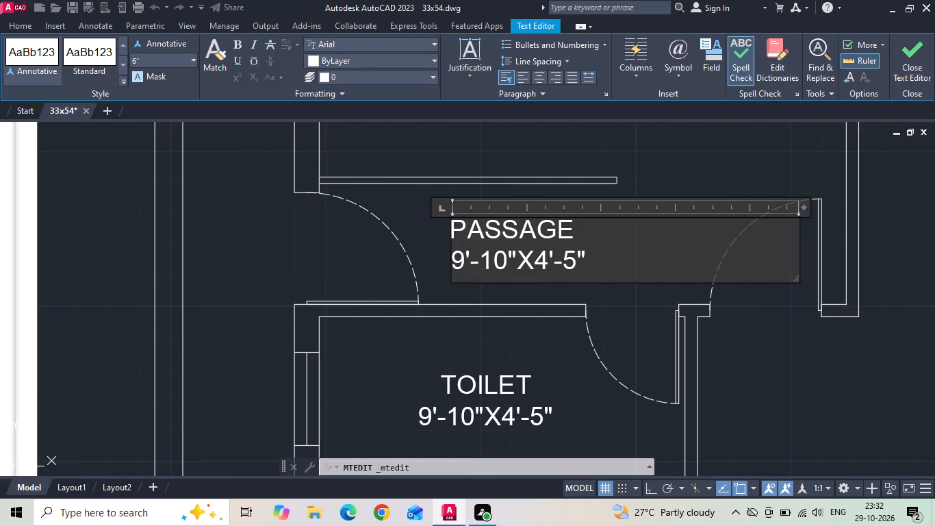
Replace the dimensions line of the PASSAGE label with 3' WIDE.
click(586, 264)
key(BackSpace)
key(BackSpace)
key(BackSpace)
key(BackSpace)
key(BackSpace)
key(BackSpace)
key(BackSpace)
key(BackSpace)
key(BackSpace)
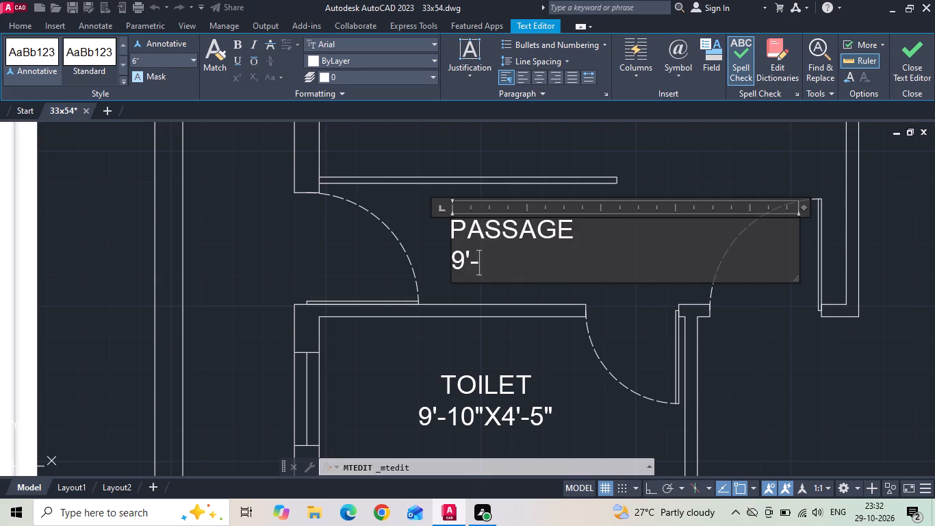
key(BackSpace)
key(BackSpace)
key(BackSpace)
key(4)
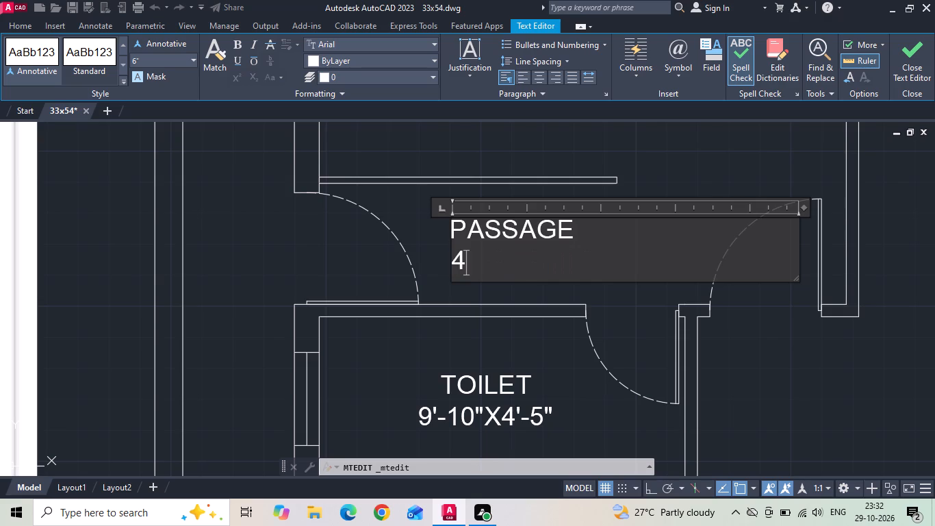
key(BackSpace)
key(3)
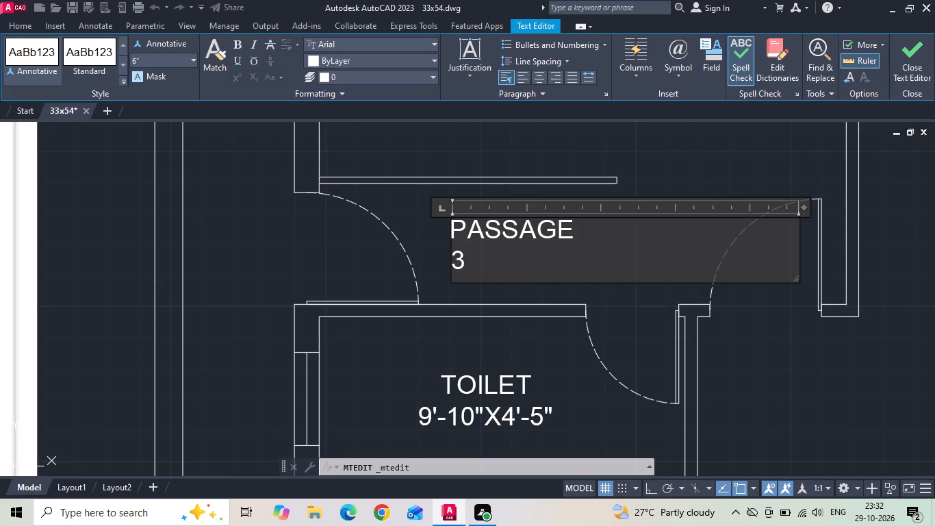
text(')
key(space)
text(WIDE)
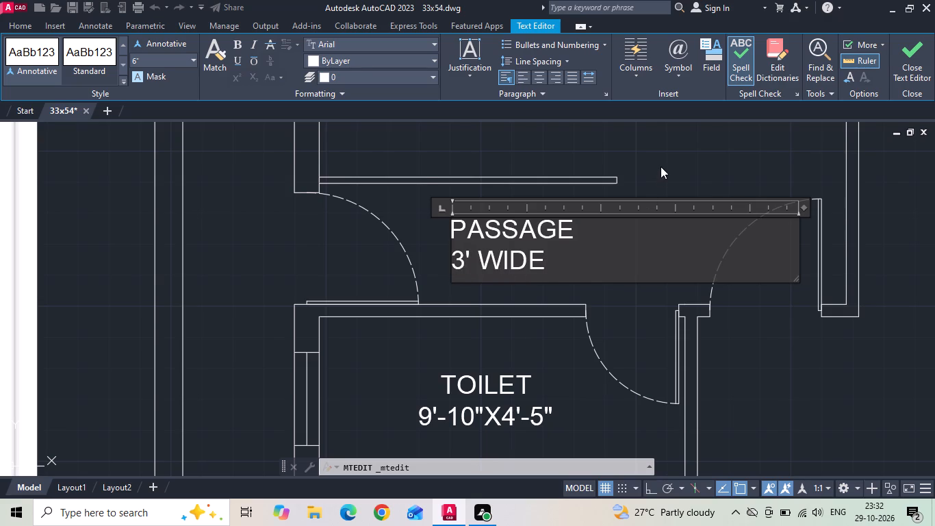
click(661, 166)
scroll(483, 215, down, 2)
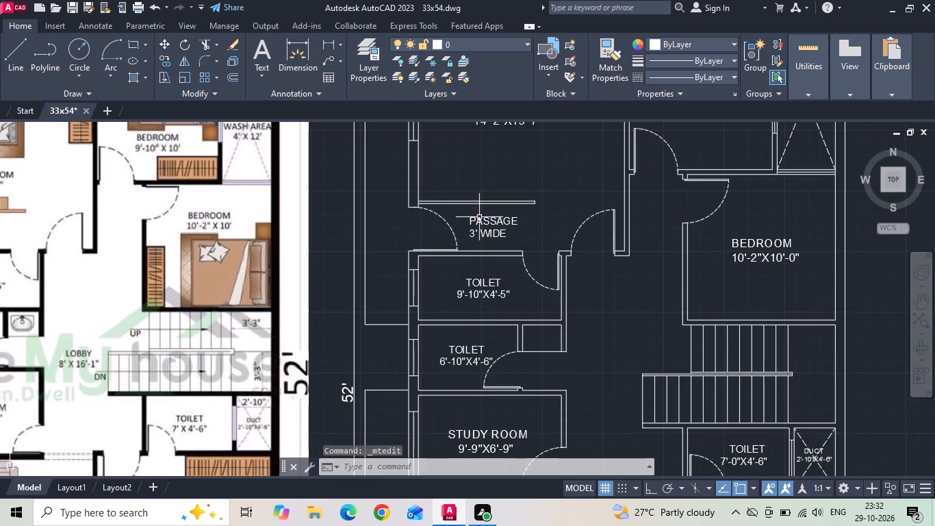
Copy the PASSAGE label into the balcony strip beside the upper master bedroom.
click(481, 222)
right_click(481, 223)
click(515, 260)
click(508, 238)
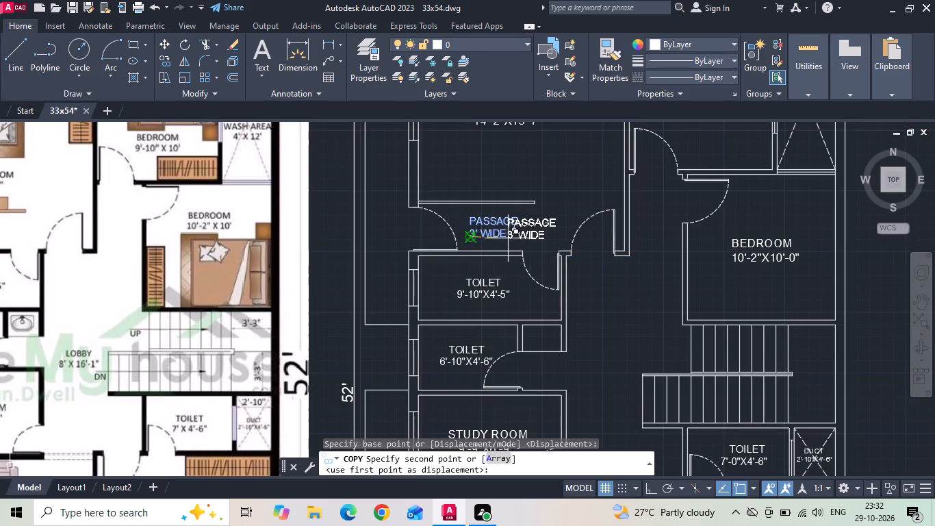
scroll(526, 242, down, 2)
scroll(296, 235, up, 3)
scroll(295, 234, down, 2)
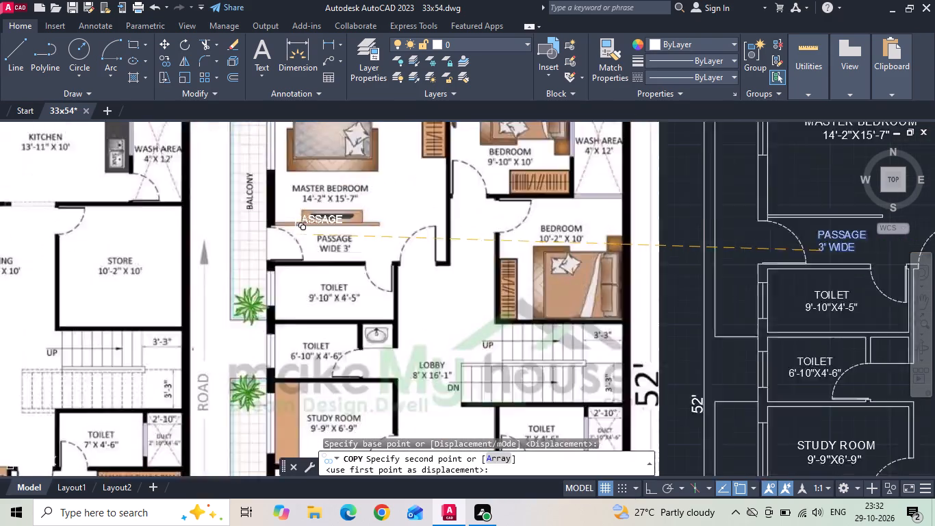
middle_drag(604, 218, 524, 256)
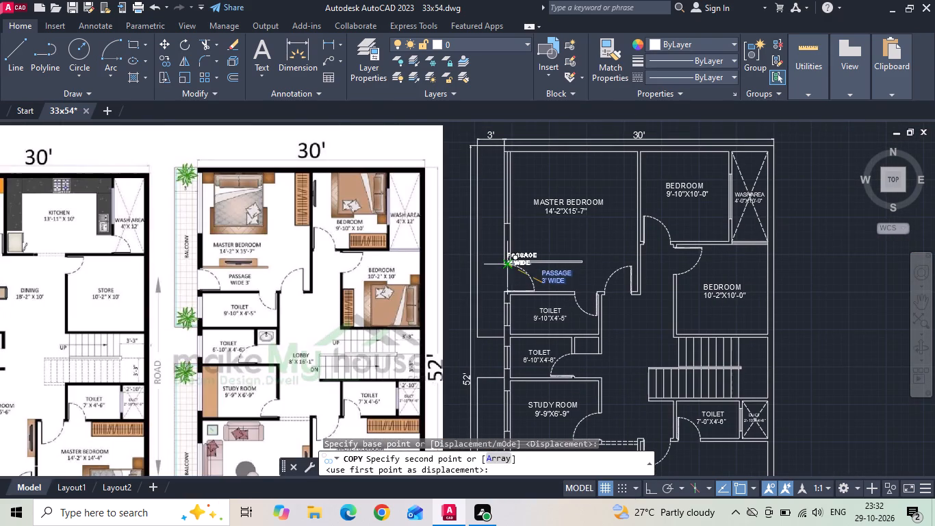
scroll(489, 251, up, 3)
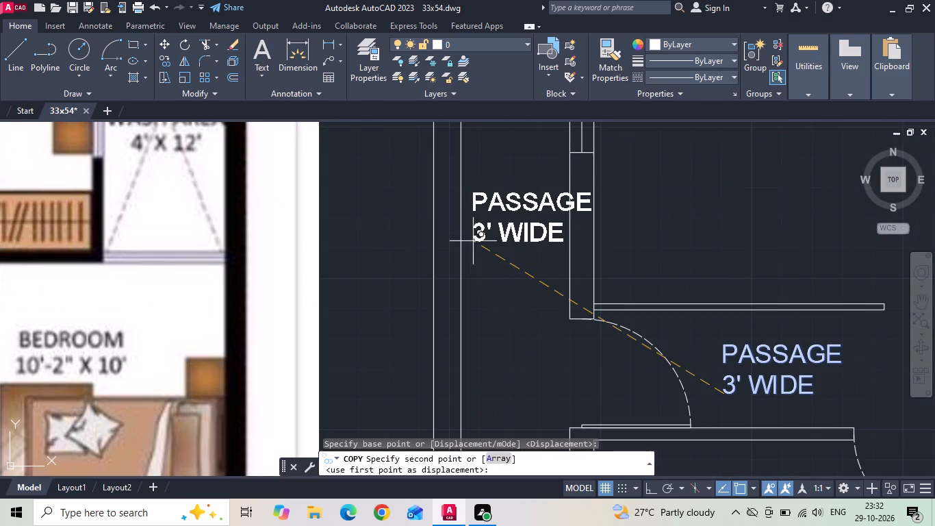
click(470, 247)
key(Escape)
Set the text height of the copied PASSAGE label in the balcony strip beside the upper master bedroom to 5".
double_click(493, 206)
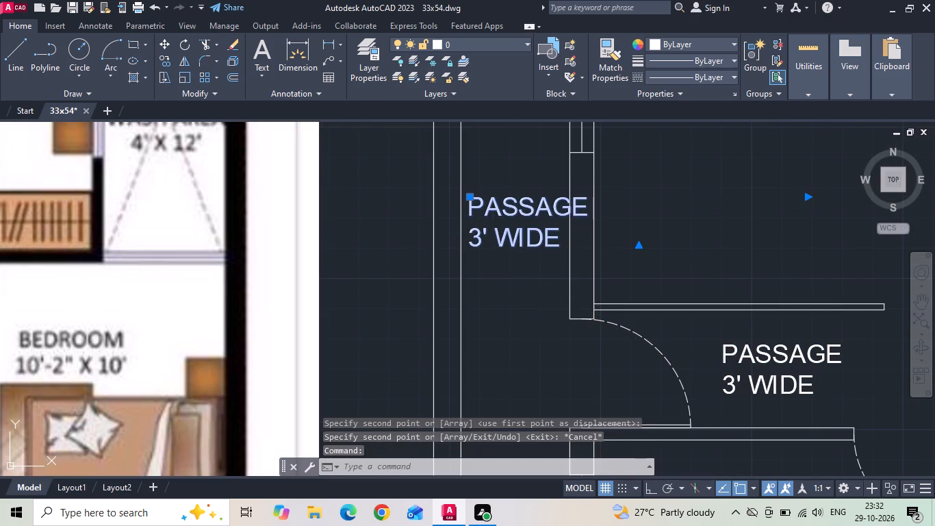
drag(587, 207, 507, 252)
key(ctrl+a)
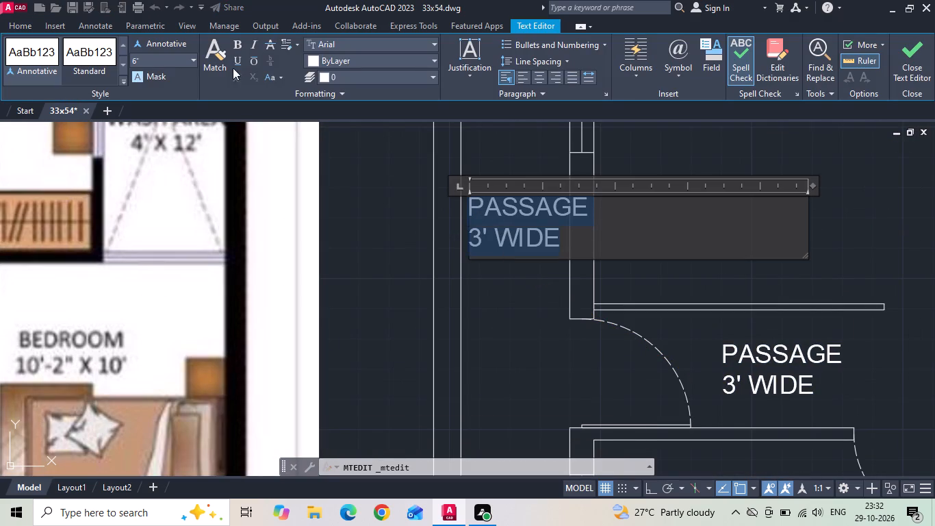
click(184, 59)
key(8)
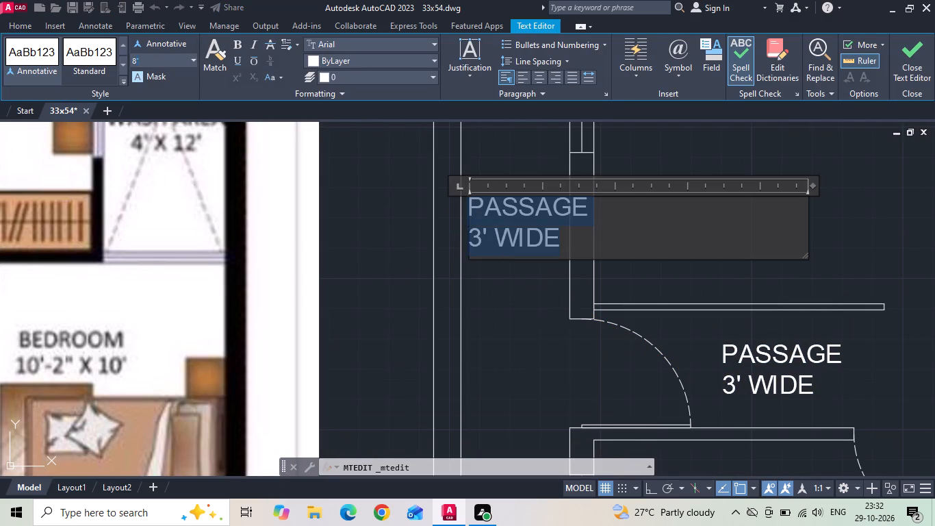
key(shift+quotedbl)
key(Return)
click(183, 61)
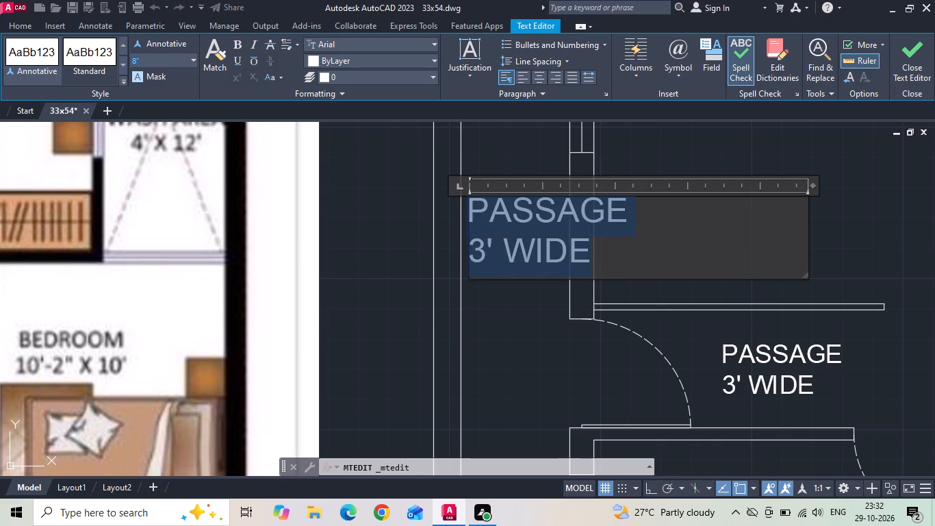
key(5)
key(shift+quotedbl)
key(Return)
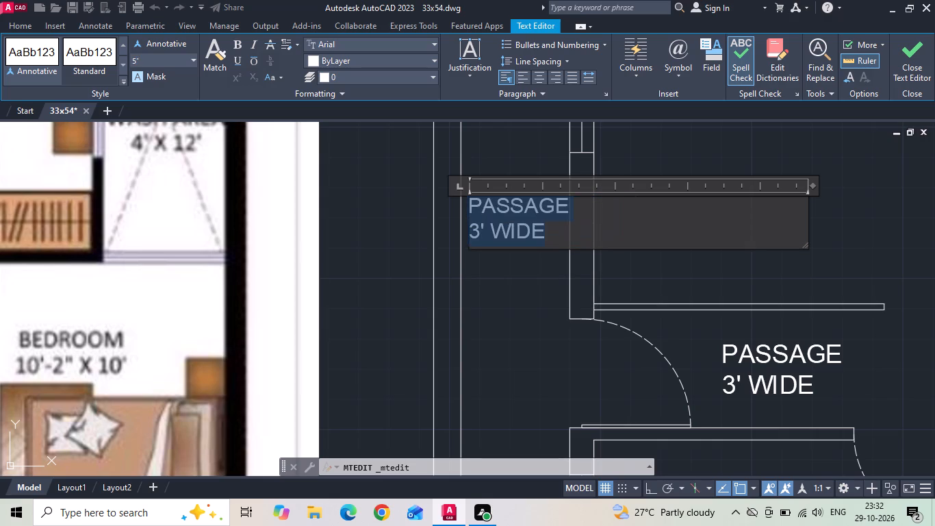
Replace the entire text of the copied label in the balcony strip with BALCONY.
key(BackSpace)
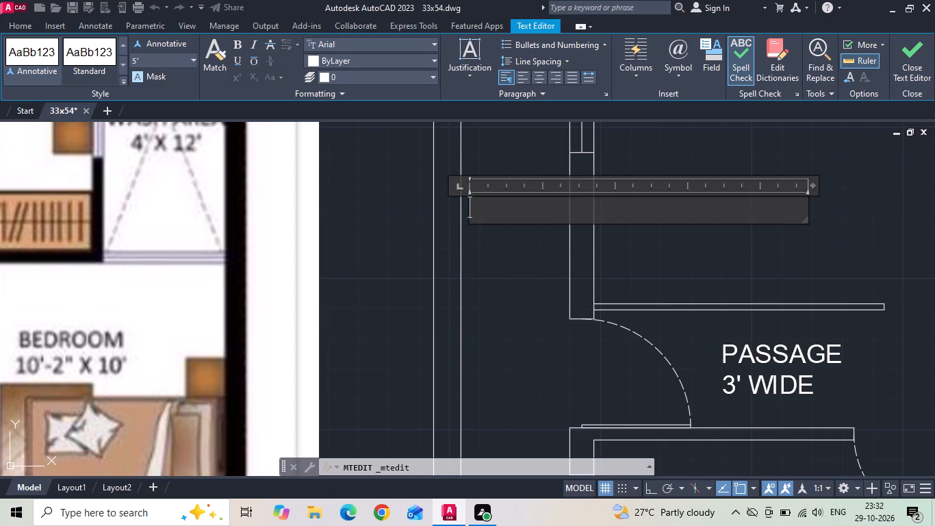
text(BALCONY)
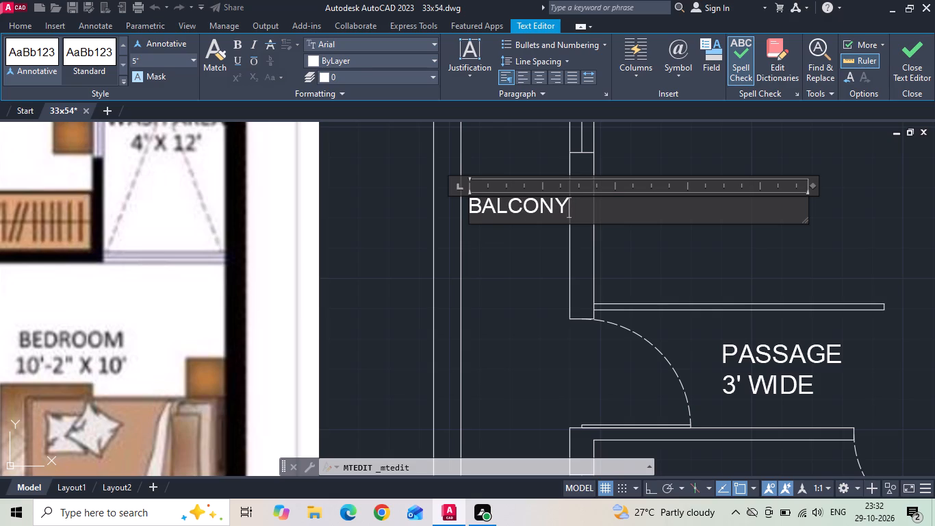
click(537, 263)
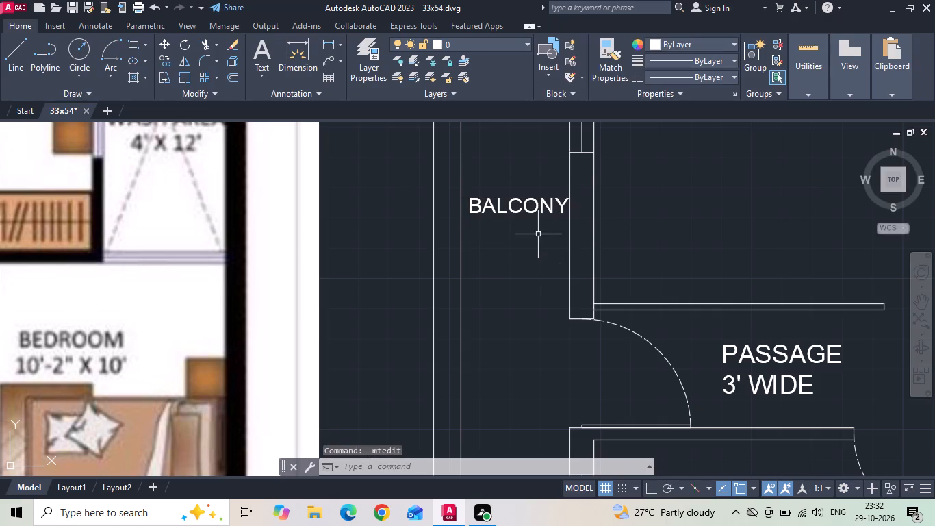
Move the BALCONY label slightly within the narrow balcony strip beside the upper master bedroom.
click(524, 197)
click(506, 214)
right_click(505, 215)
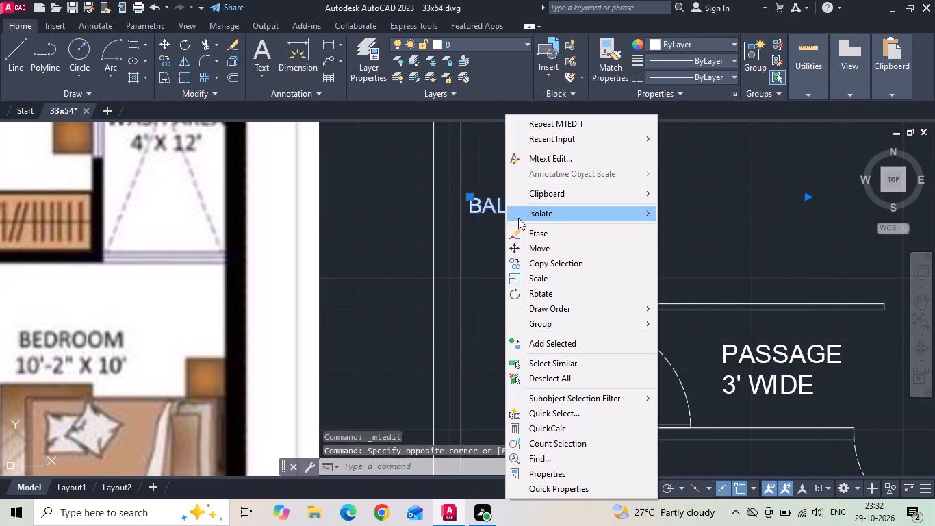
click(522, 244)
scroll(519, 258, down, 3)
scroll(582, 243, up, 1)
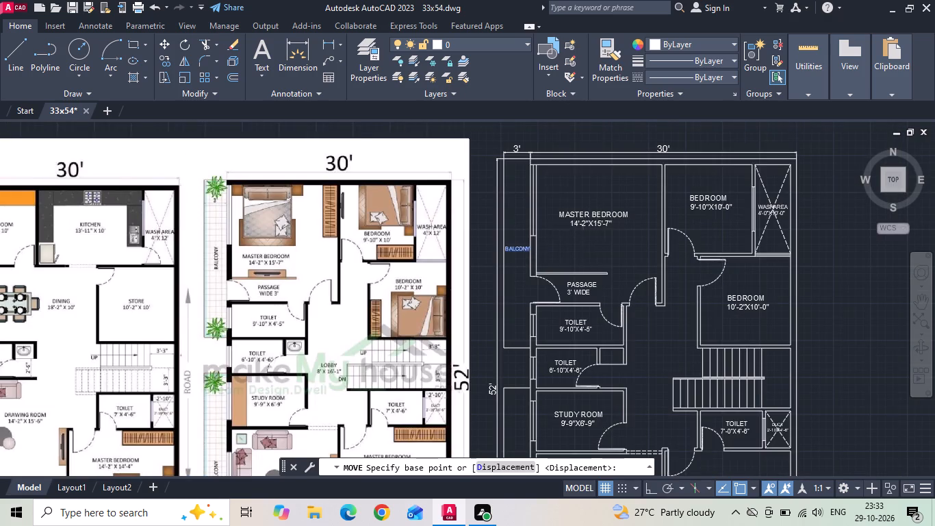
click(582, 250)
click(581, 252)
Copy the BALCONY label straight down about 28' with Ortho on, into the balcony strip beside the living room.
click(481, 255)
right_click(479, 255)
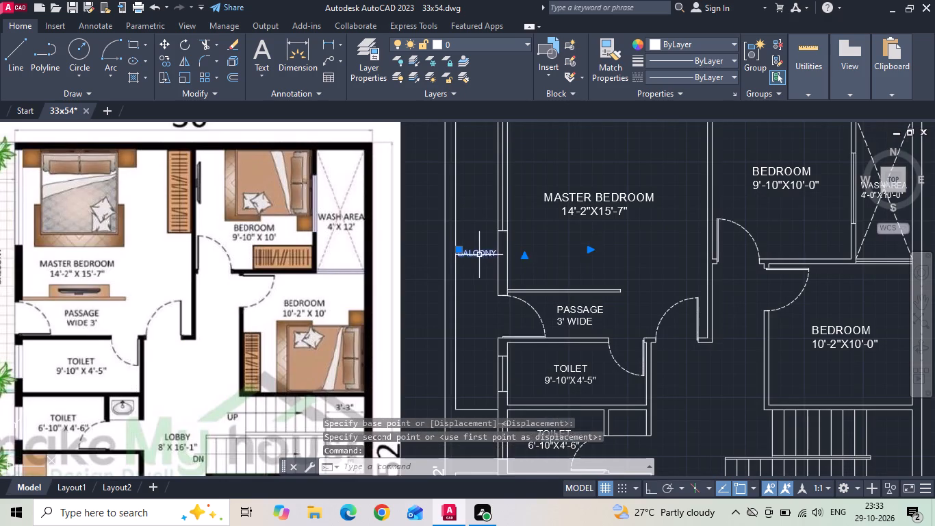
click(499, 260)
scroll(489, 263, down, 1)
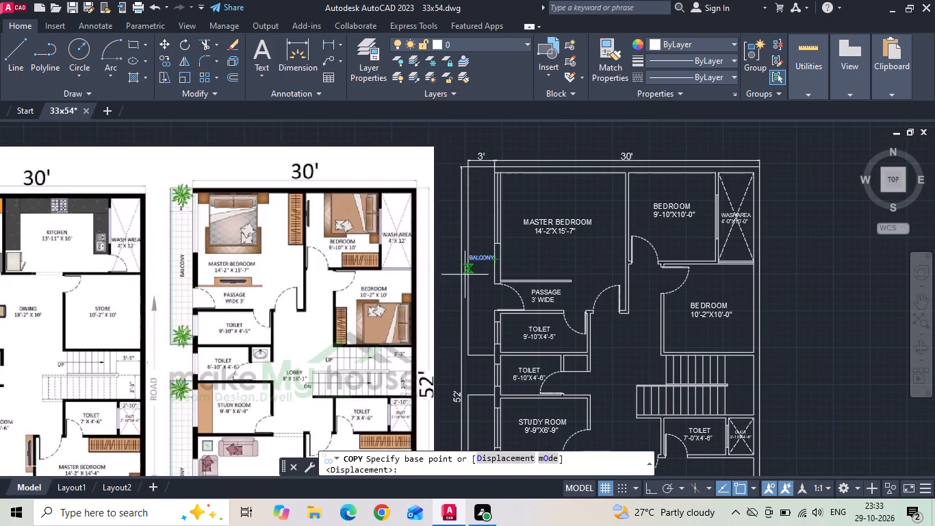
click(470, 356)
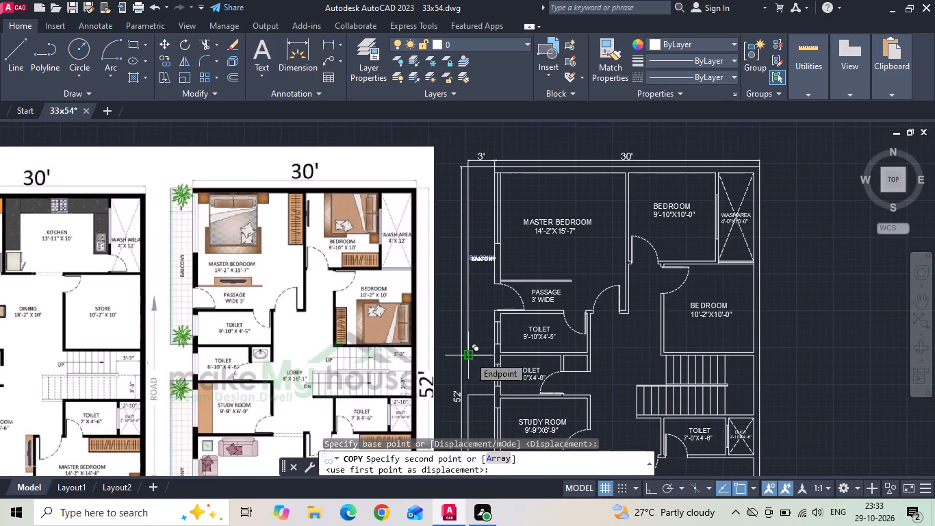
key(F8)
scroll(476, 255, down, 2)
scroll(471, 353, up, 2)
middle_drag(465, 381, 466, 297)
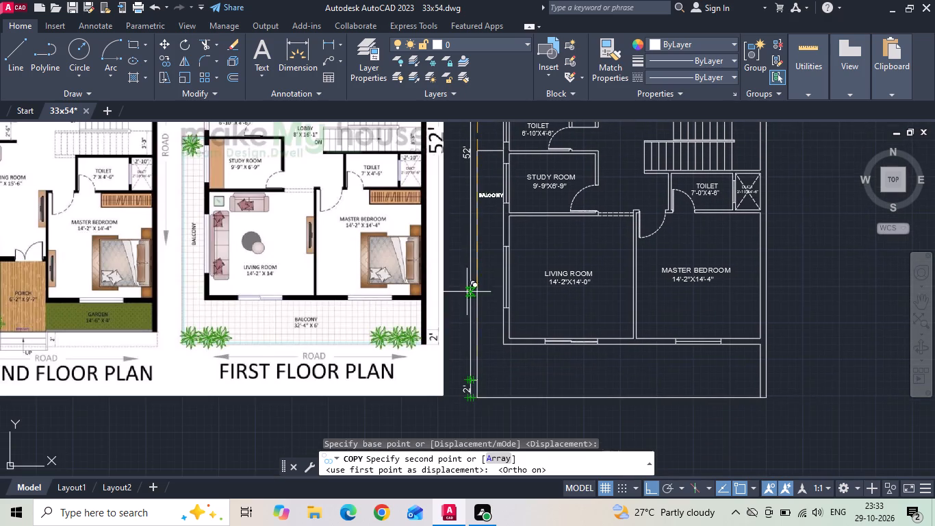
click(450, 358)
key(Escape)
Copy the BALCONY label beside the living room straight down into the corner of the front balcony.
click(484, 262)
right_click(484, 262)
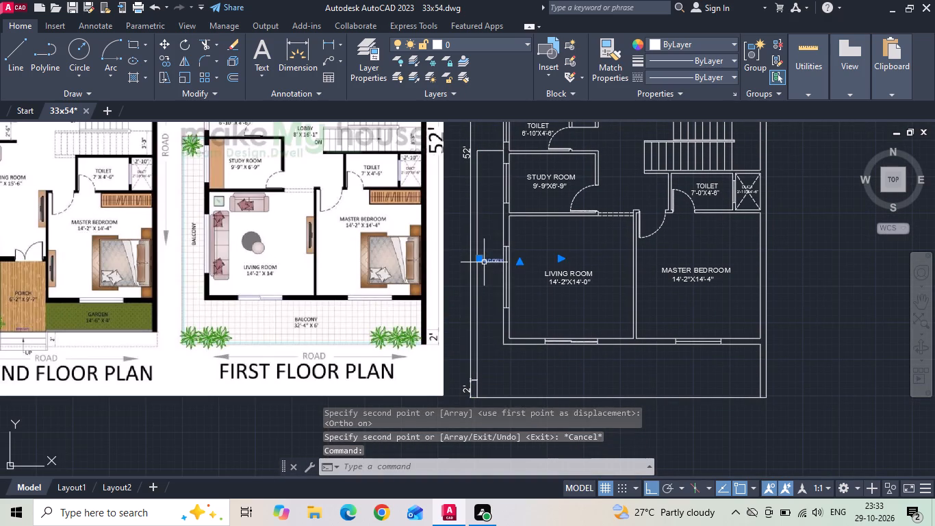
click(506, 263)
middle_drag(485, 308, 485, 258)
drag(489, 211, 489, 222)
scroll(507, 334, up, 1)
click(511, 316)
key(Escape)
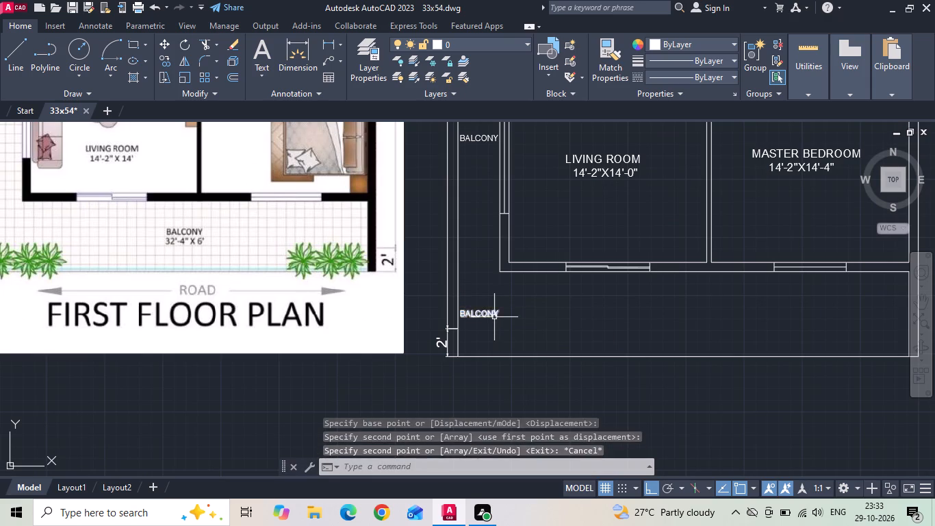
Move the front balcony's BALCONY label horizontally to around the middle of the front balcony.
click(494, 317)
right_click(492, 314)
click(522, 253)
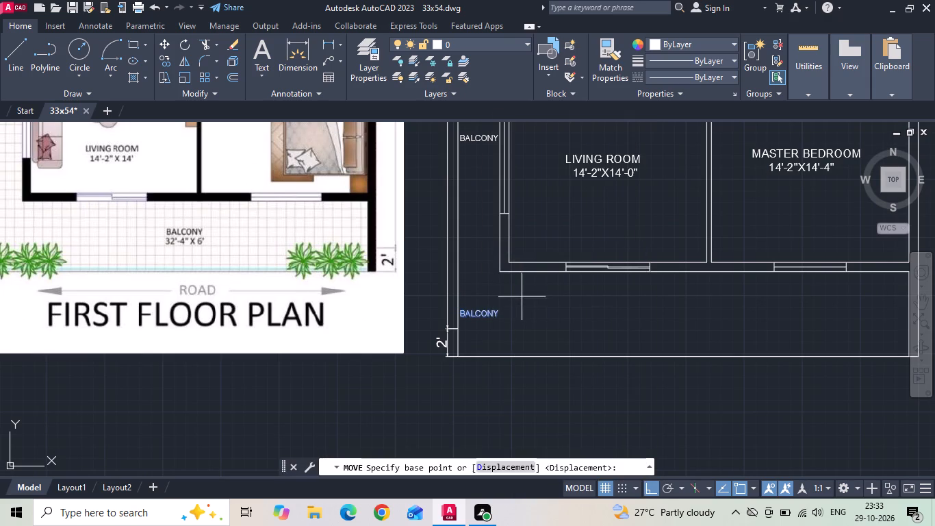
click(524, 297)
click(763, 296)
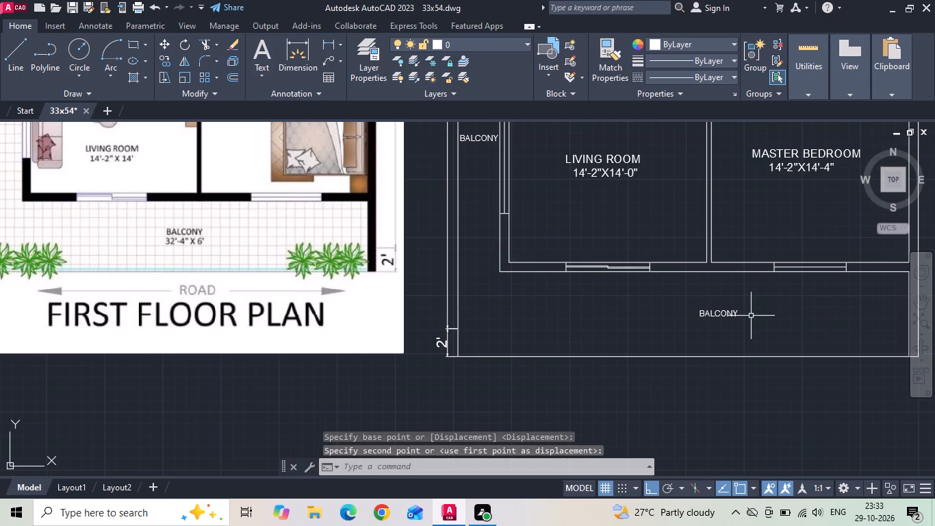
key(Escape)
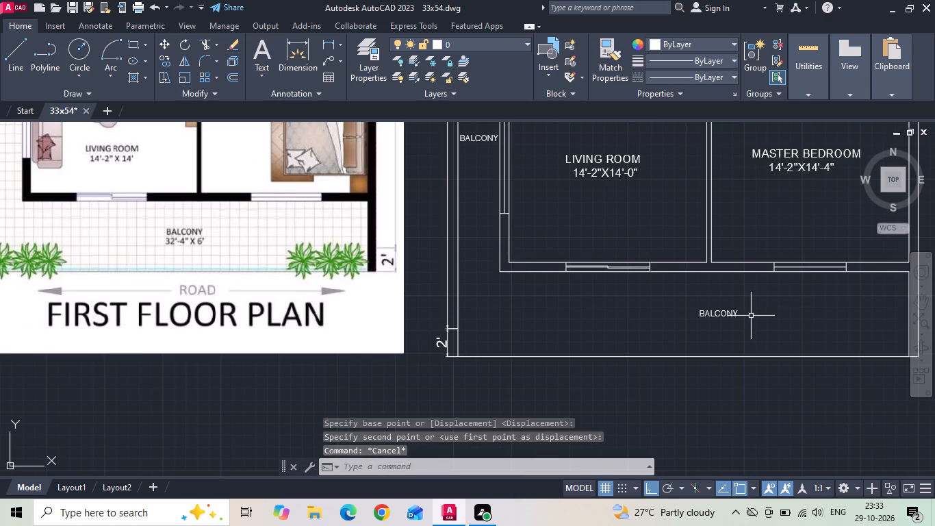
Measure the front balcony's inner width with a linear dimension, without placing it.
scroll(639, 322, down, 1)
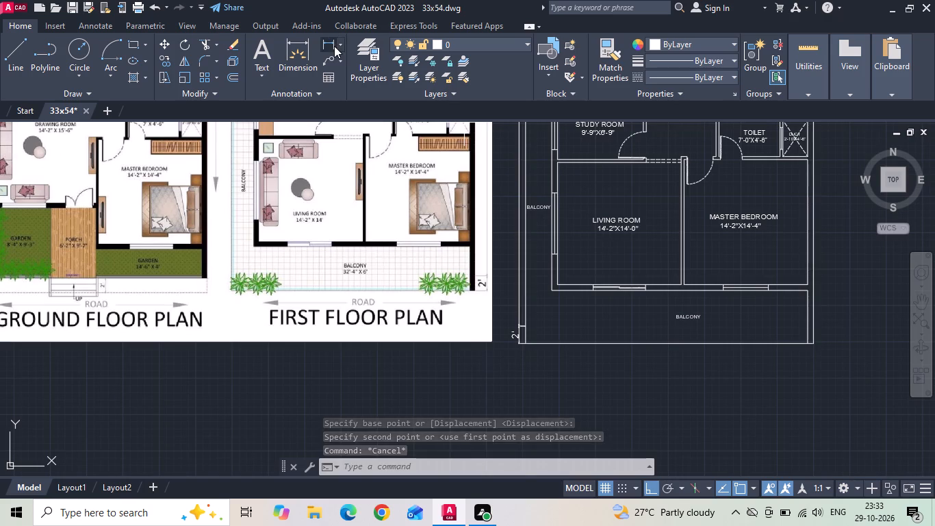
click(334, 46)
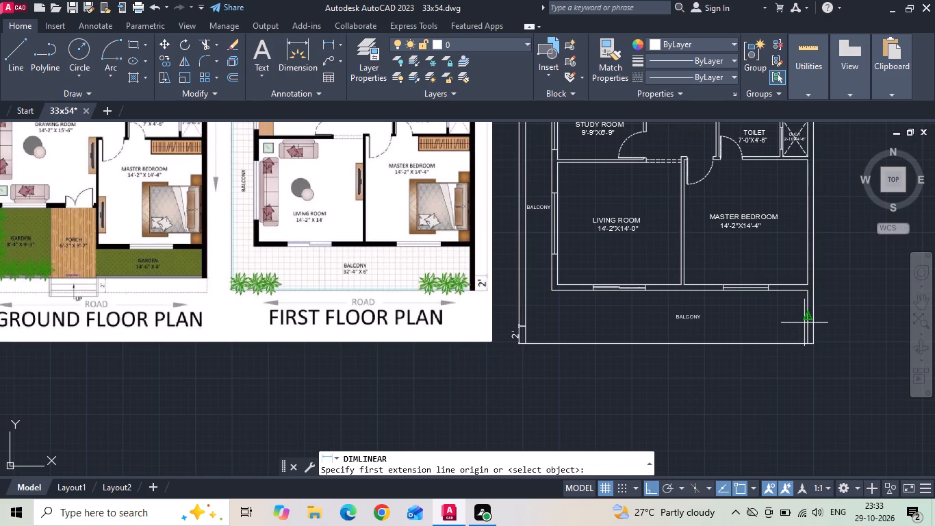
click(804, 323)
click(528, 308)
scroll(637, 333, up, 1)
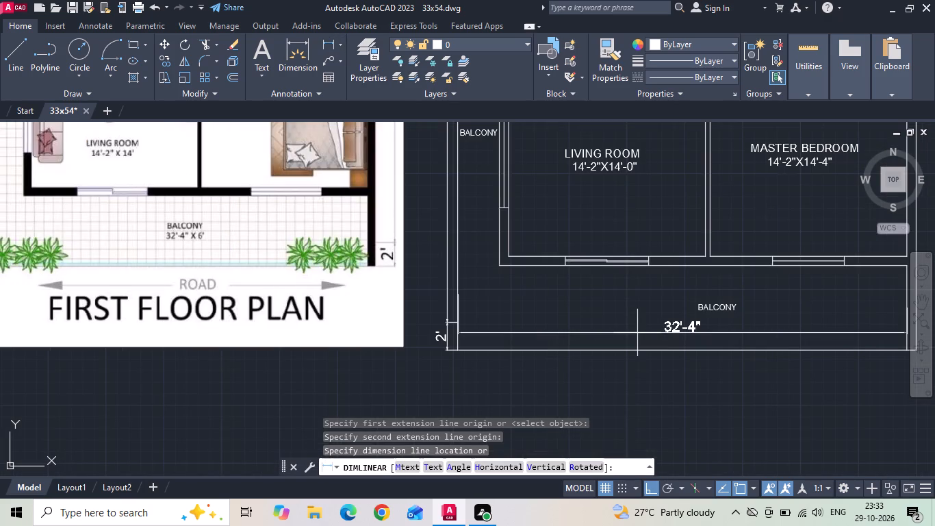
key(Escape)
Set the text height of the front balcony's BALCONY label to 8".
double_click(717, 310)
scroll(730, 308, up, 1)
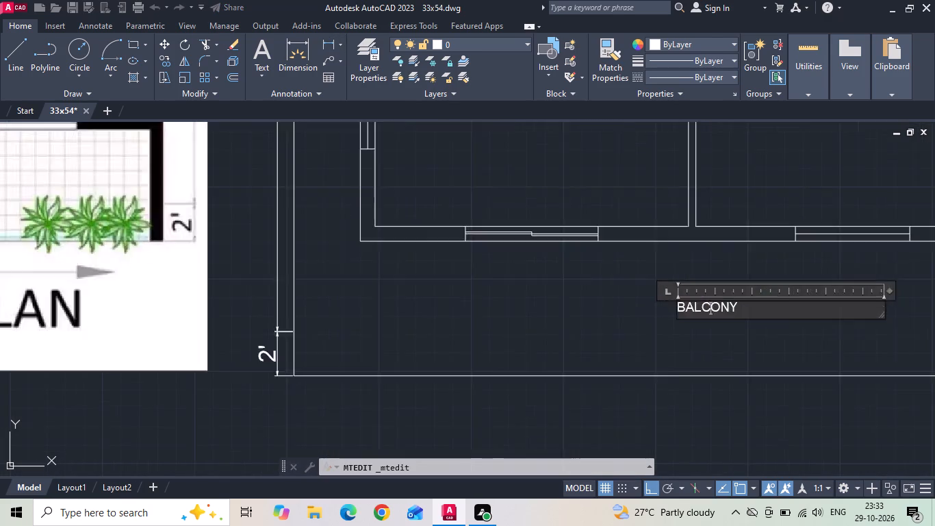
scroll(730, 308, up, 1)
key(ctrl+a)
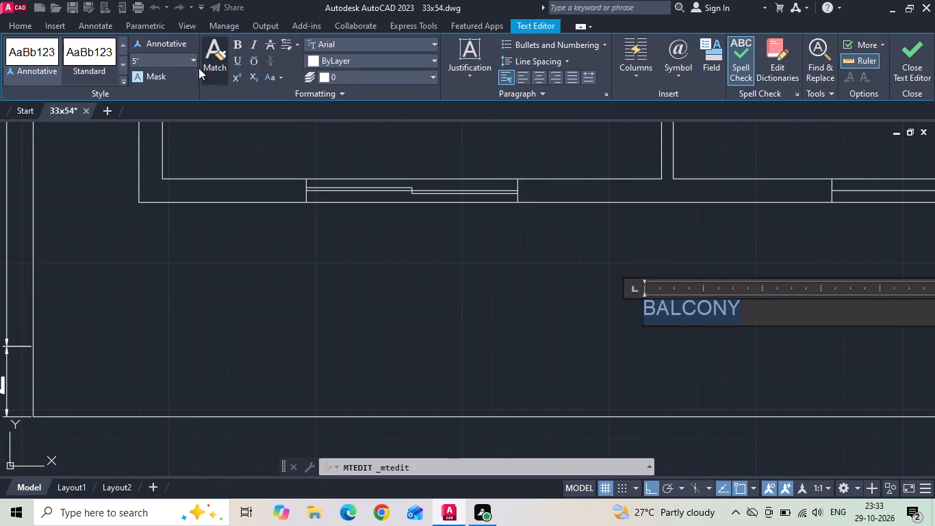
click(177, 61)
key(8)
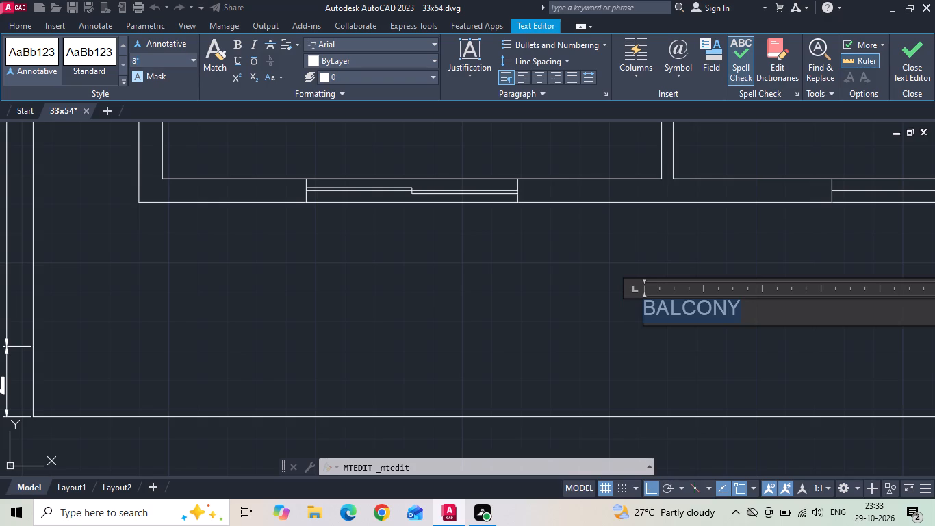
key(shift+quotedbl)
key(Return)
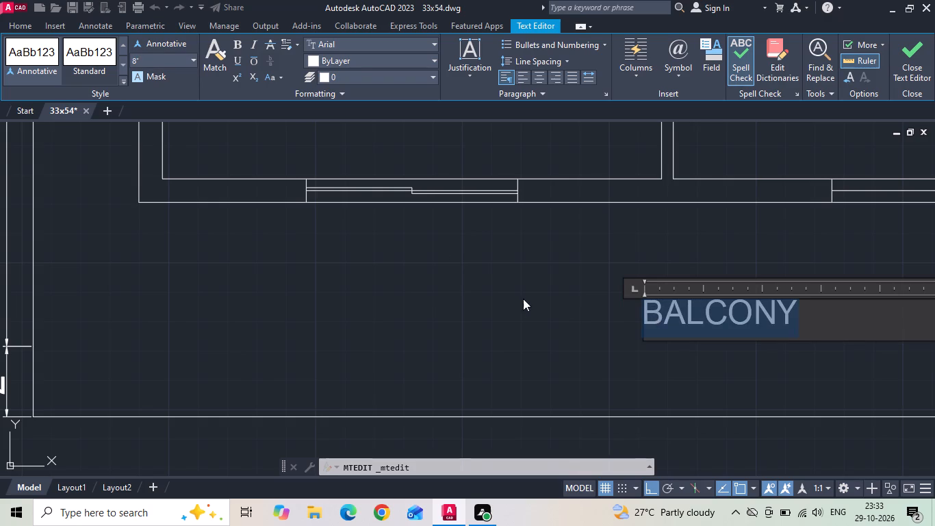
Add a second line reading 32'-4"X6'-0" below BALCONY in the front balcony label.
scroll(517, 300, down, 2)
click(636, 312)
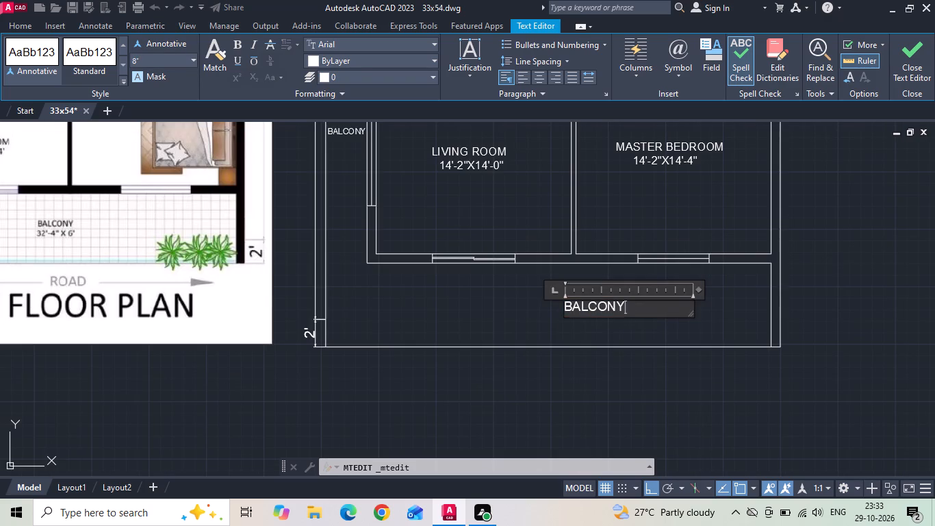
key(Return)
text(32')
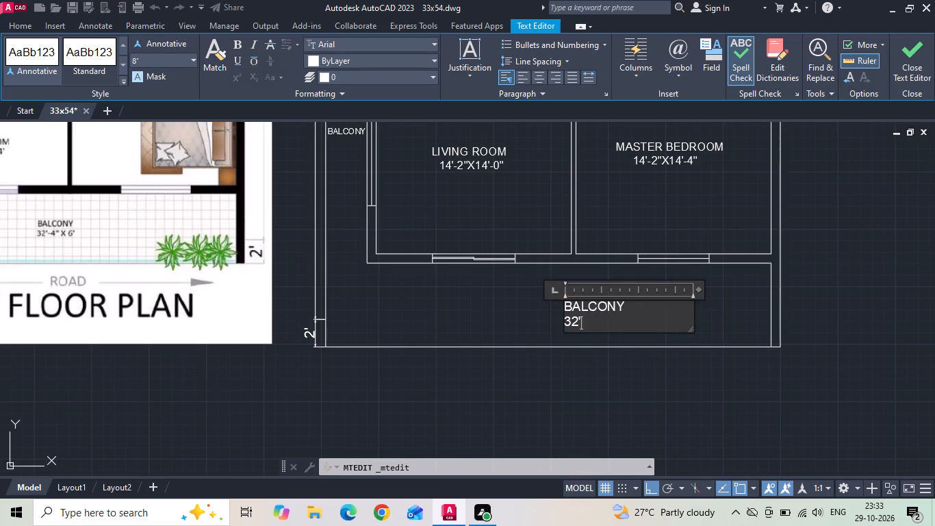
text(-4")
text(X6)
key(minus)
key(BackSpace)
key(apostrophe)
text(-0")
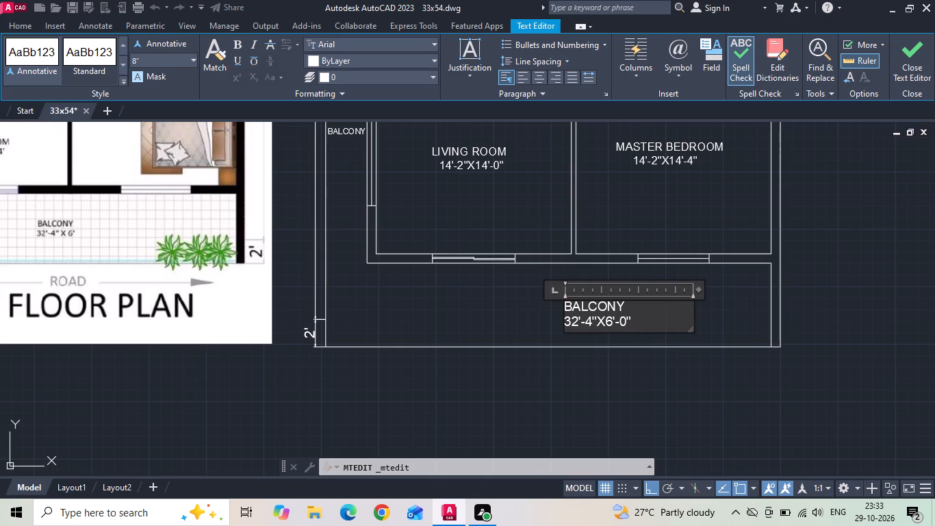
click(491, 312)
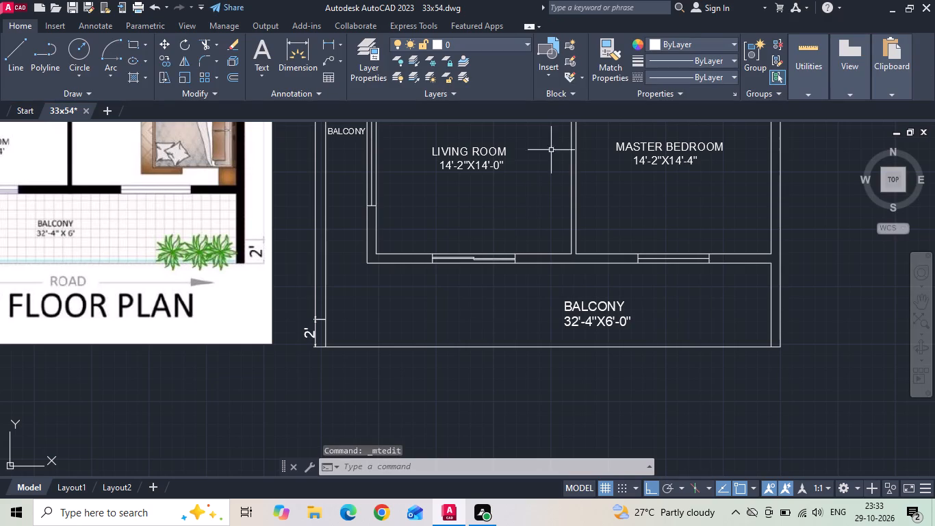
Match the properties of the front balcony label to those of the lower MASTER BEDROOM label.
click(598, 64)
click(643, 146)
drag(613, 292, 612, 294)
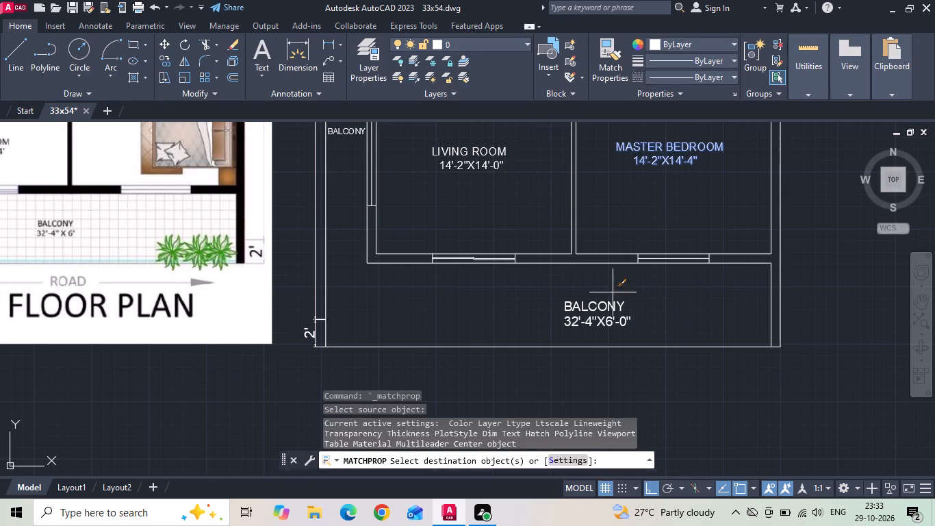
drag(612, 294, 566, 323)
click(537, 331)
key(Escape)
Move the front balcony label about 1'-5" horizontally toward the side balcony.
click(567, 303)
right_click(567, 303)
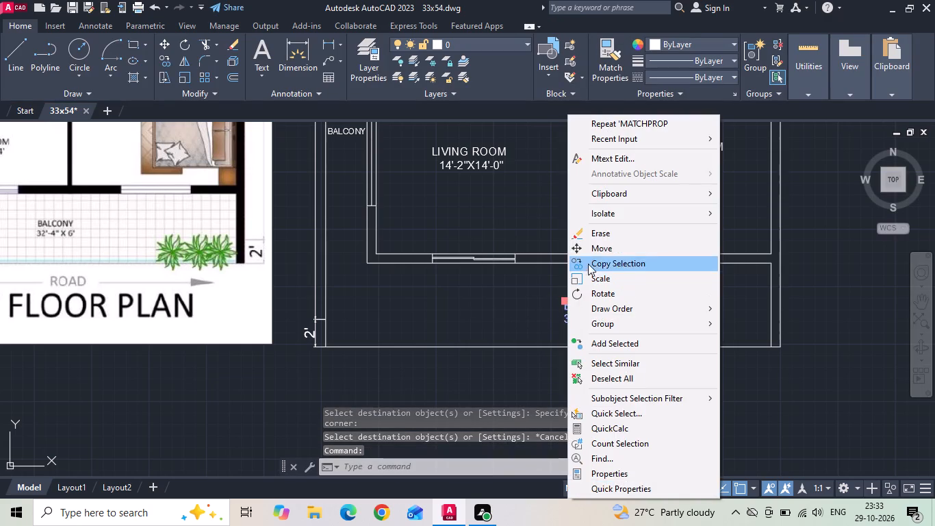
click(594, 247)
click(650, 291)
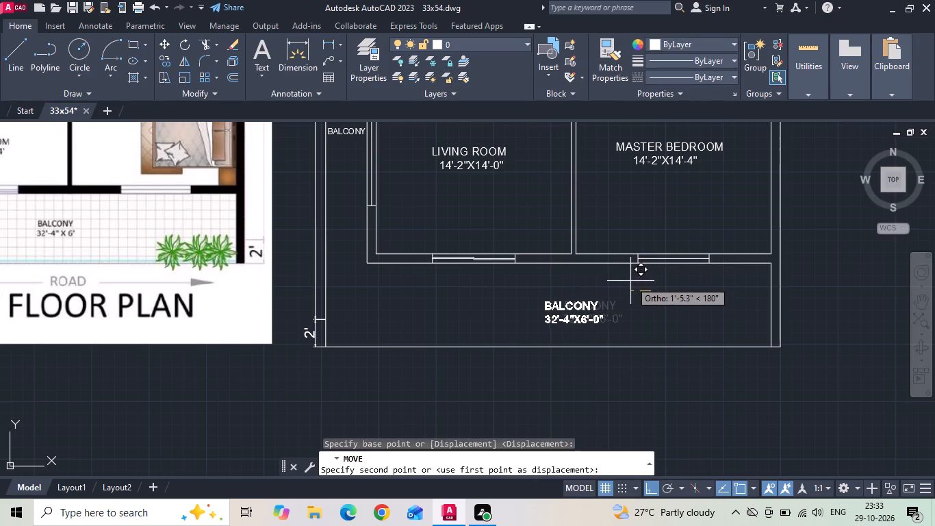
click(630, 281)
Offset the front balcony's outer front edge and the lower side balcony's outer edge 2" inward.
text(O)
key(space)
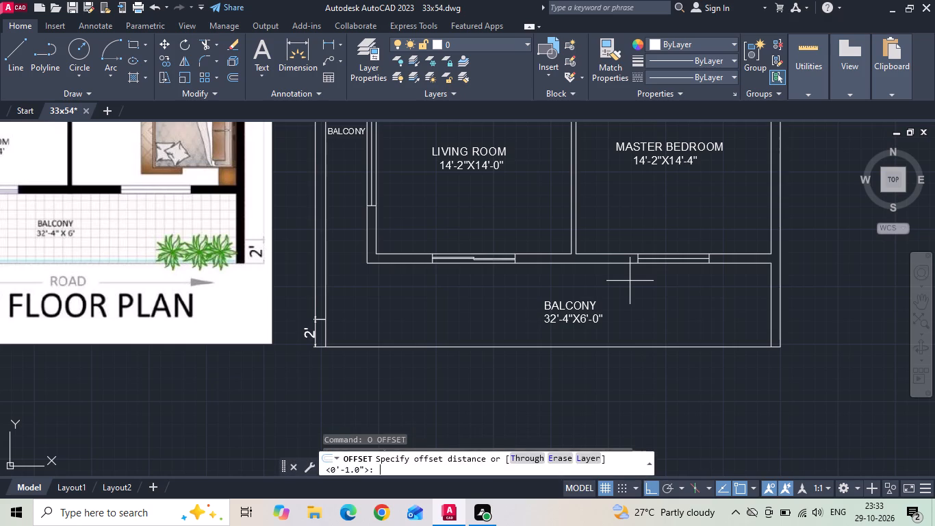
scroll(628, 353, down, 1)
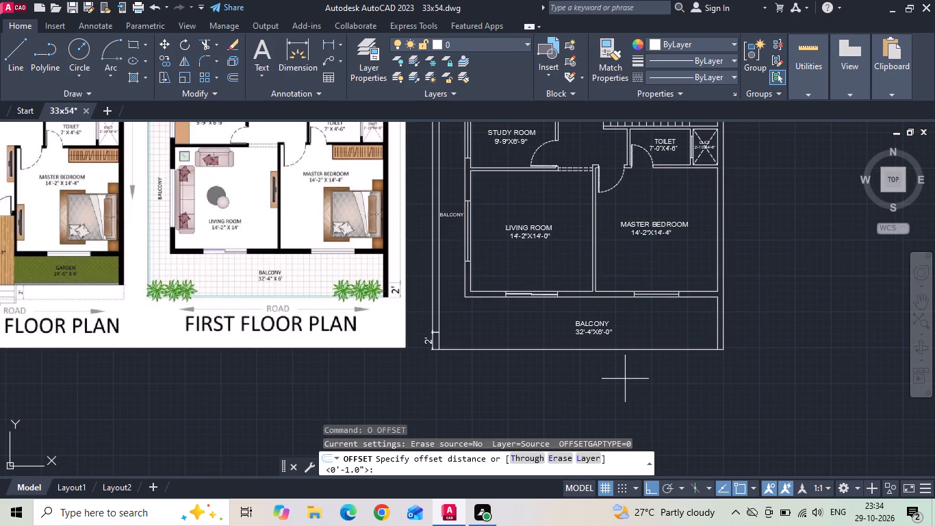
key(2)
key(space)
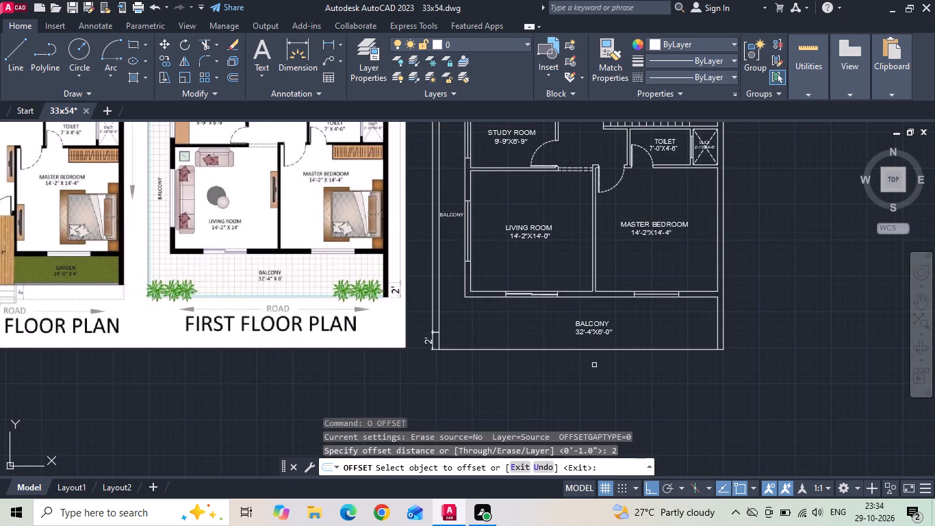
scroll(591, 364, up, 1)
click(523, 340)
click(525, 314)
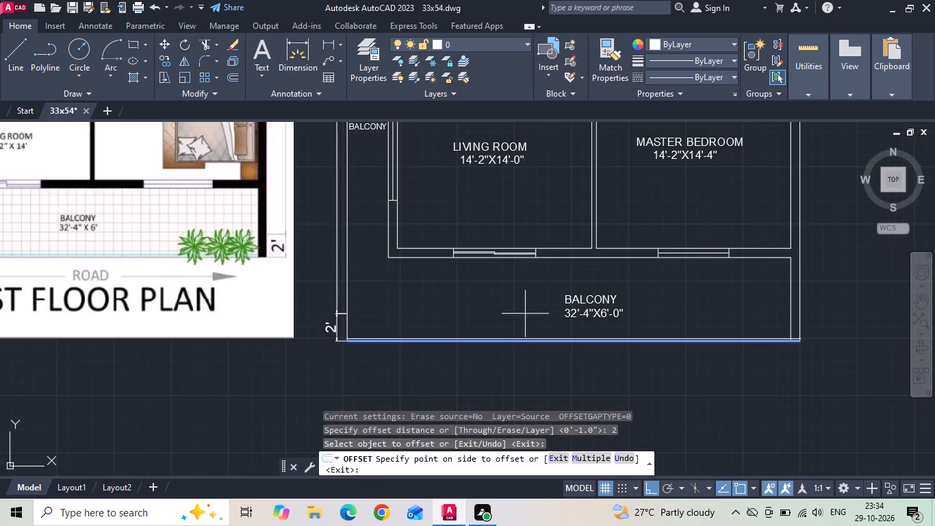
click(347, 279)
click(368, 273)
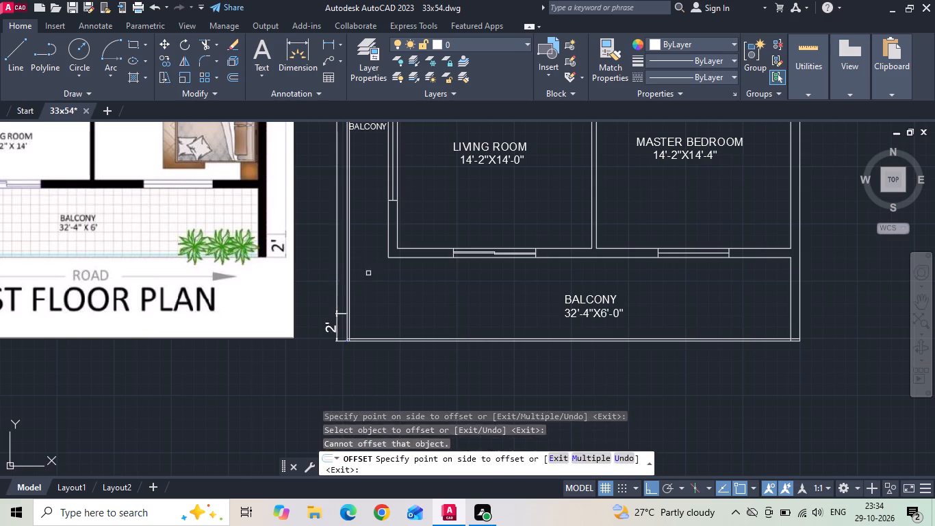
Offset the facing end lines of the lower and upper side balconies 2" inward, beside the toilet and study room.
scroll(389, 350, down, 2)
scroll(377, 181, up, 3)
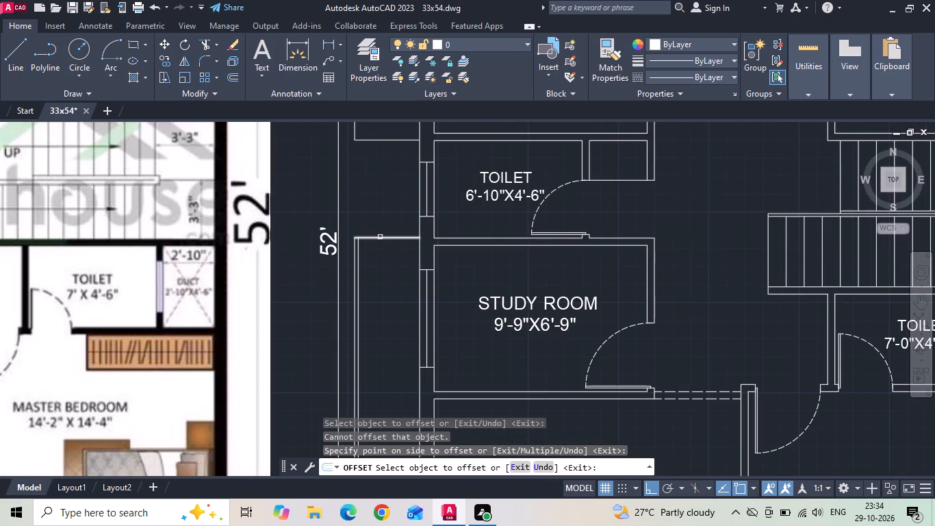
click(380, 237)
click(370, 273)
click(381, 138)
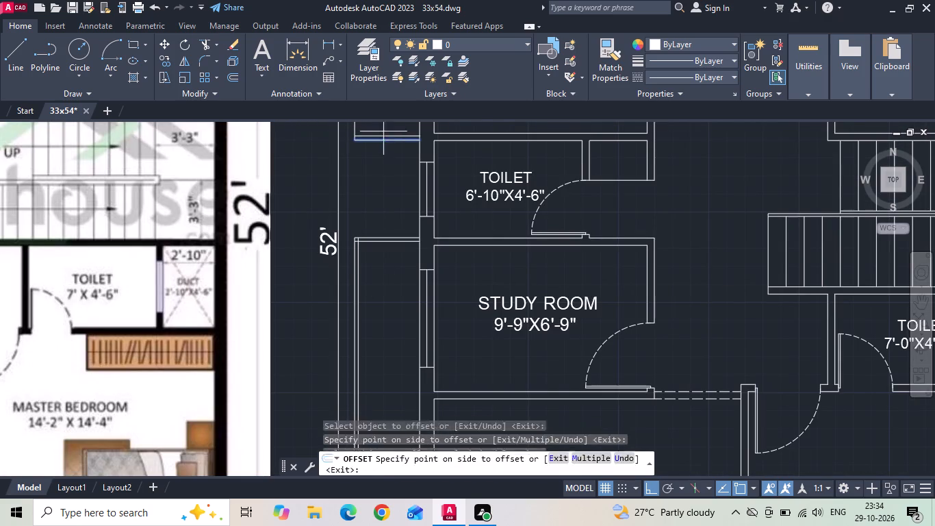
click(383, 130)
Offset the upper side balcony's long outer edge and its top edge, under the 3' dimension, 2" inward.
middle_drag(381, 139, 376, 252)
click(348, 230)
click(369, 210)
scroll(366, 287, down, 2)
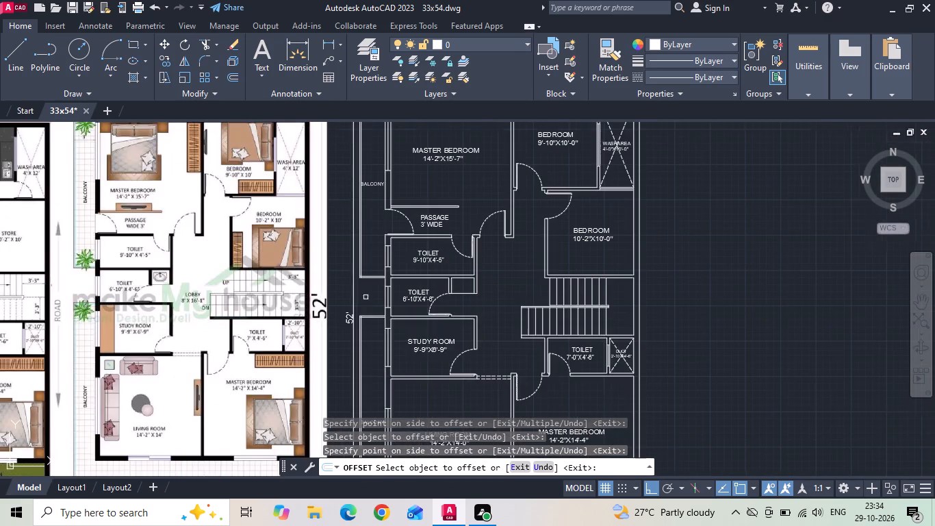
middle_drag(366, 168, 366, 323)
scroll(357, 226, up, 2)
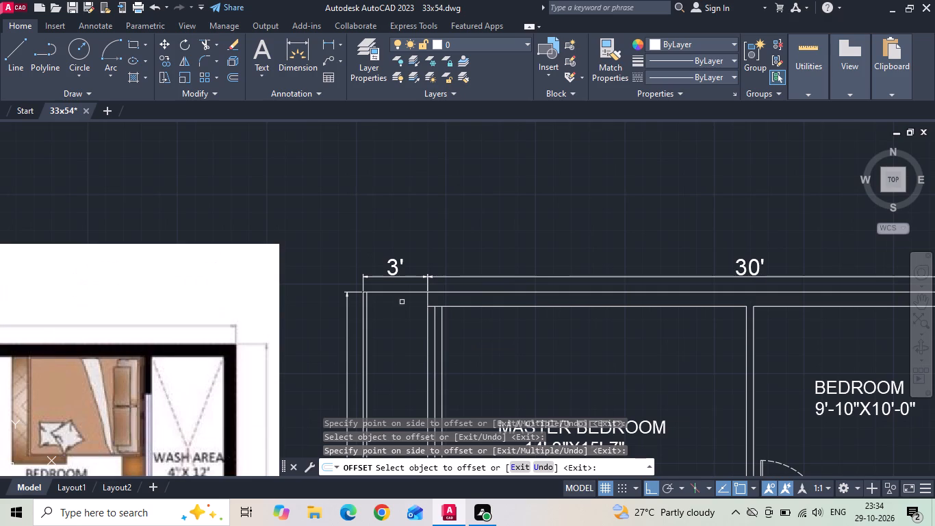
click(402, 295)
click(400, 293)
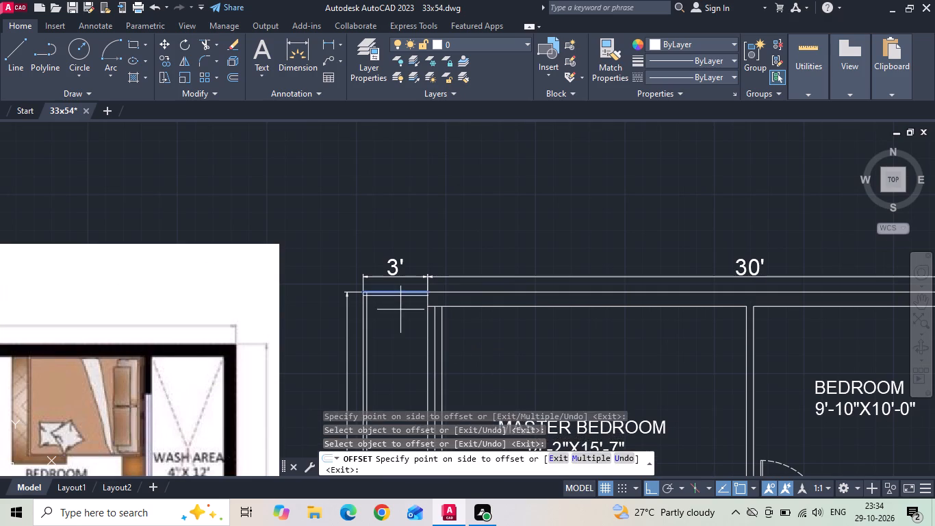
click(400, 310)
key(Escape)
Fillet the upper side balcony's inner offset lines with zero radius at its upper and lower outer corners.
key(f)
key(space)
scroll(394, 308, up, 2)
click(344, 277)
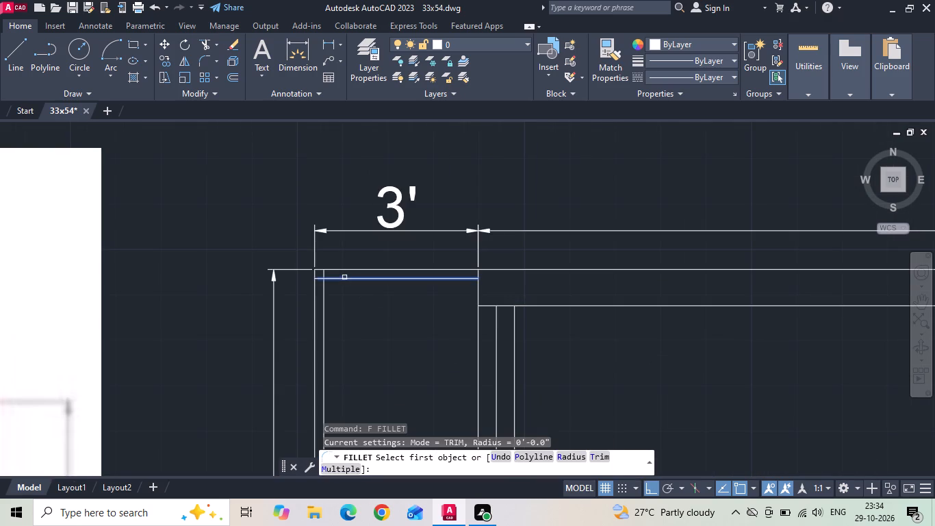
click(324, 297)
scroll(334, 216, down, 6)
scroll(347, 299, up, 2)
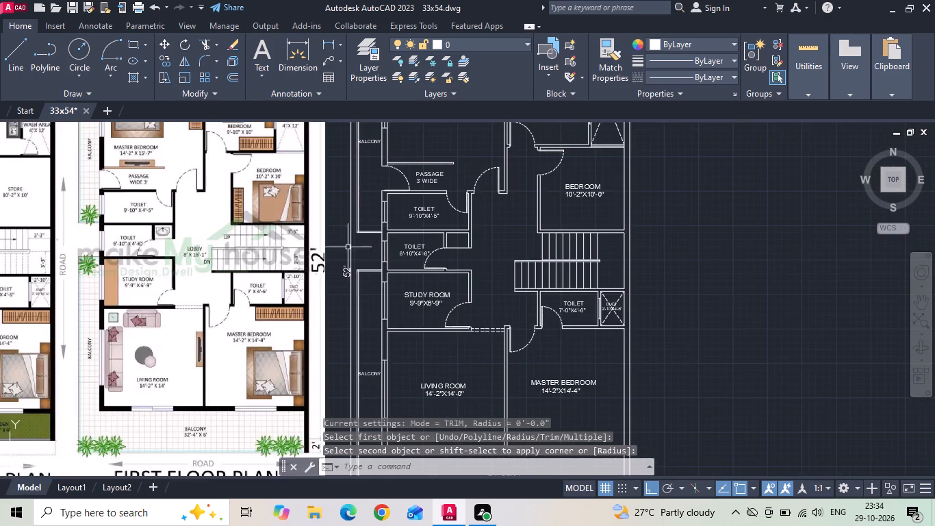
scroll(357, 210, up, 5)
key(space)
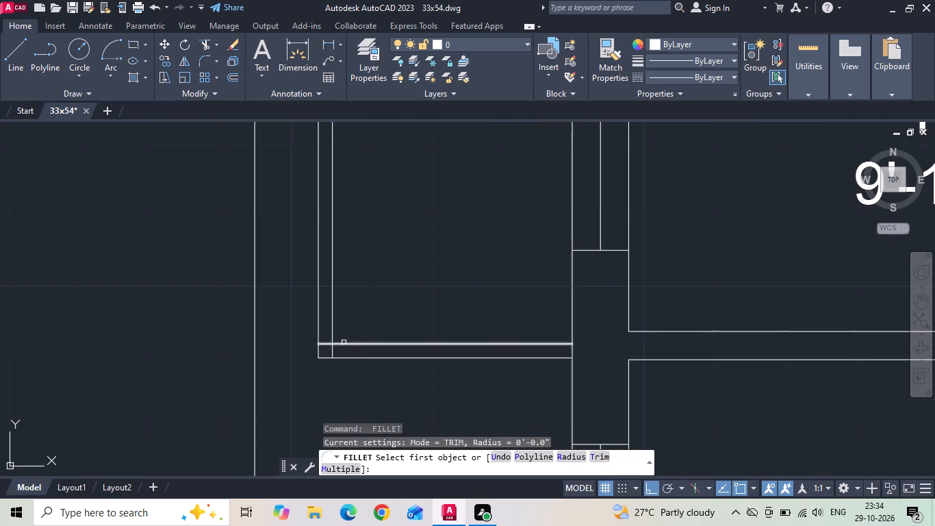
click(344, 342)
drag(332, 326, 332, 320)
Fillet the lower side balcony's inner offset lines with zero radius at its upper outer corner near the study room.
scroll(381, 195, down, 6)
scroll(386, 257, up, 1)
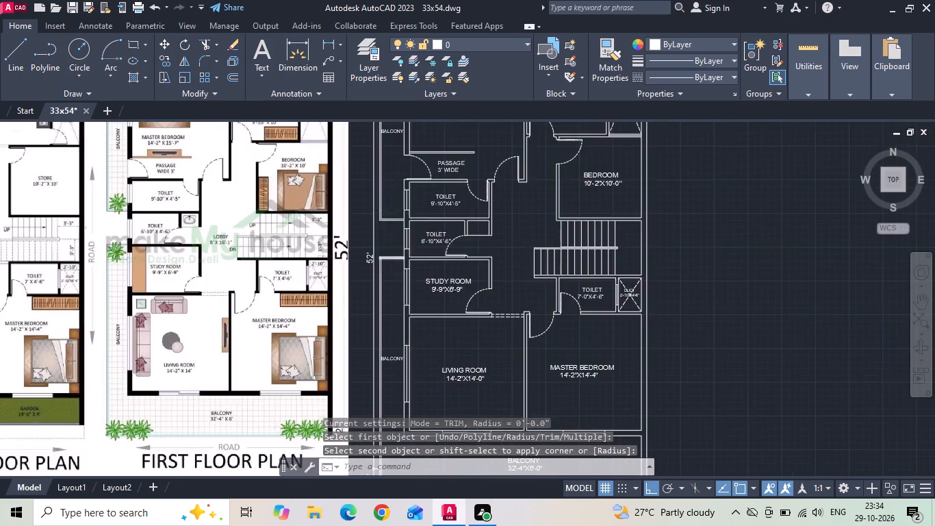
scroll(386, 257, up, 4)
key(space)
click(344, 266)
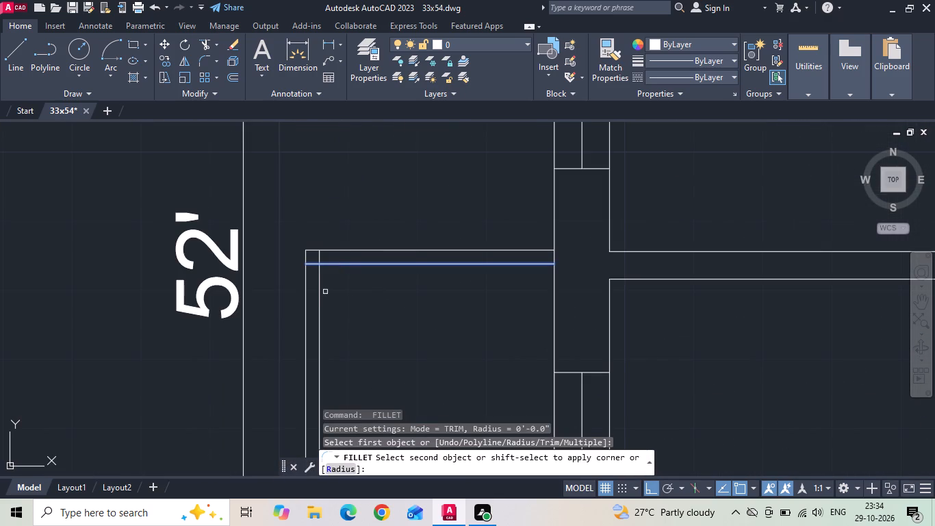
click(322, 295)
click(320, 297)
Fillet the inner offset lines with zero radius where the side balcony meets the front balcony, near the 2' dimension.
scroll(353, 214, down, 6)
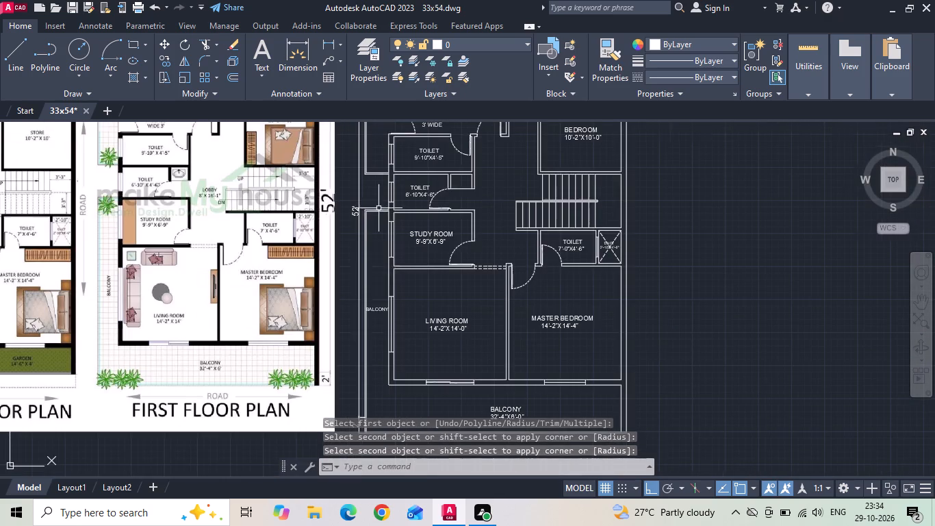
middle_drag(367, 330, 361, 207)
scroll(361, 316, up, 5)
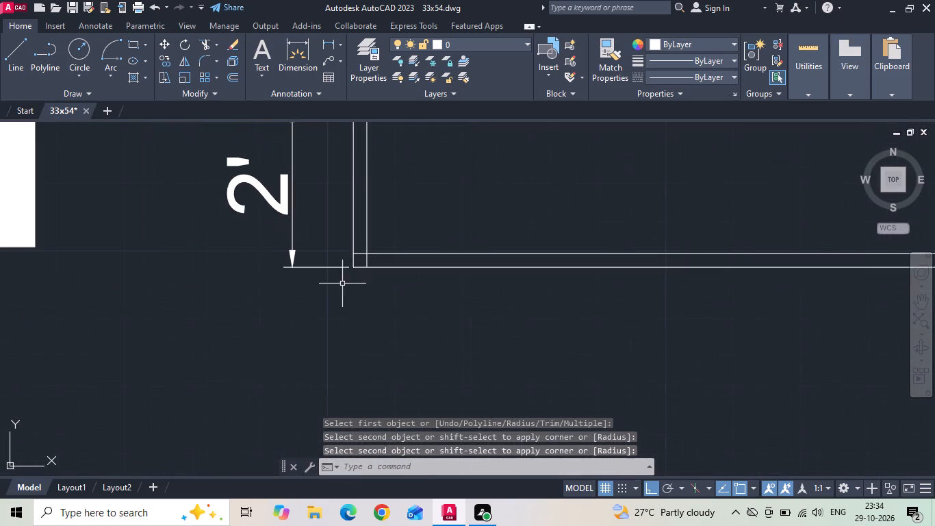
key(space)
click(365, 231)
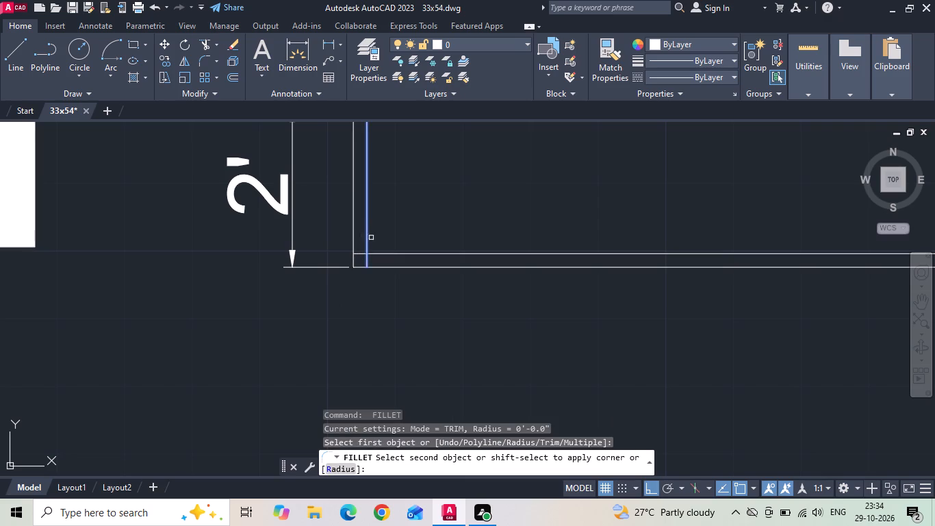
click(378, 255)
Trim the front balcony's inner offset line where it crosses the end wall at the master bedroom side.
scroll(313, 302, down, 4)
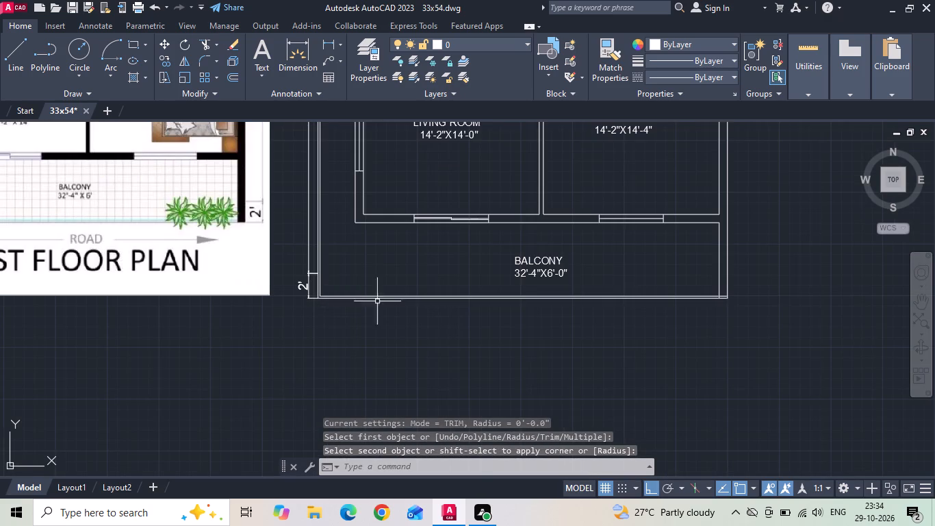
scroll(725, 301, up, 2)
key(t)
key(r)
key(space)
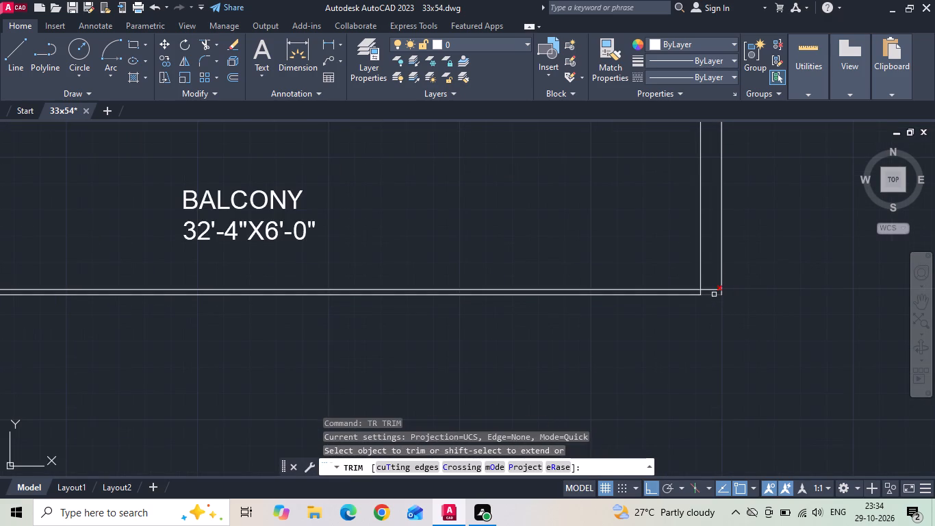
click(711, 290)
key(Escape)
Save the drawing.
key(ctrl+s)
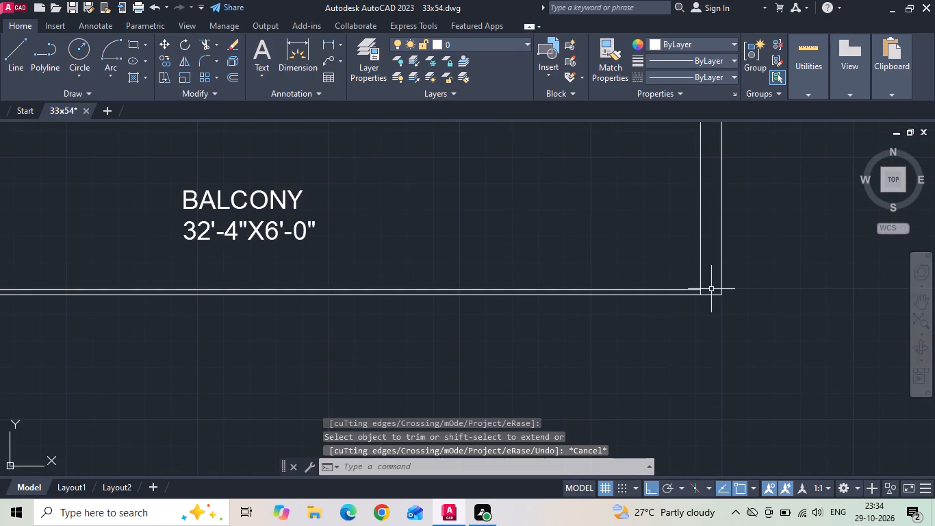
key(ctrl+s)
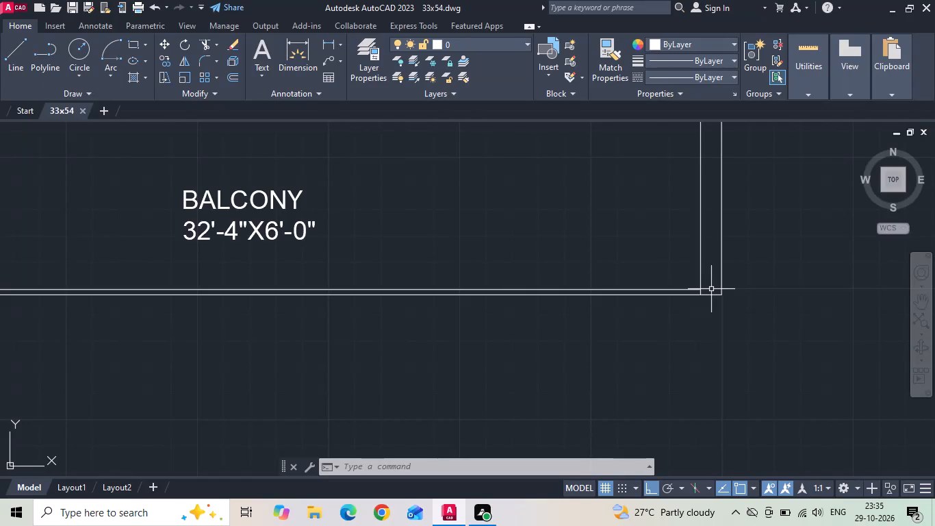
key(ctrl+s)
Compare the drawn first floor plan with the reference image and examine the ground floor plan's upper rooms.
scroll(711, 289, down, 5)
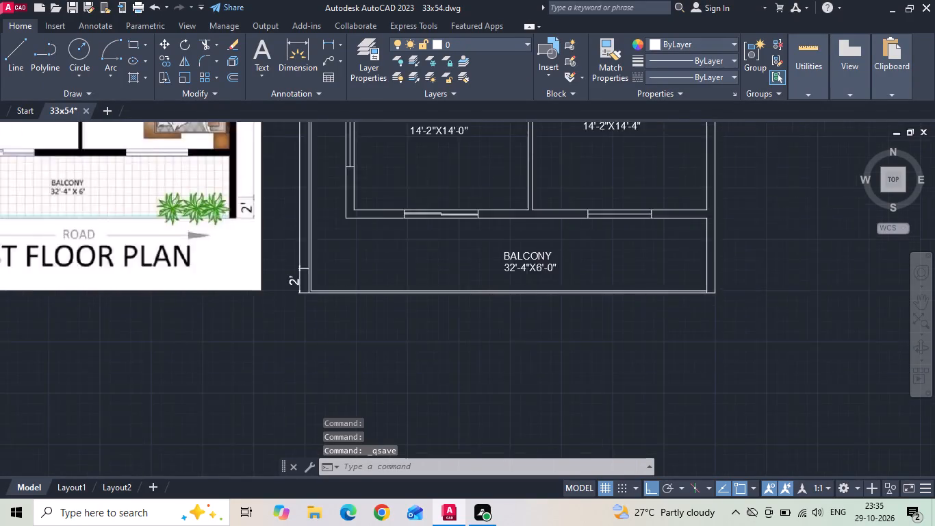
middle_drag(624, 262, 619, 295)
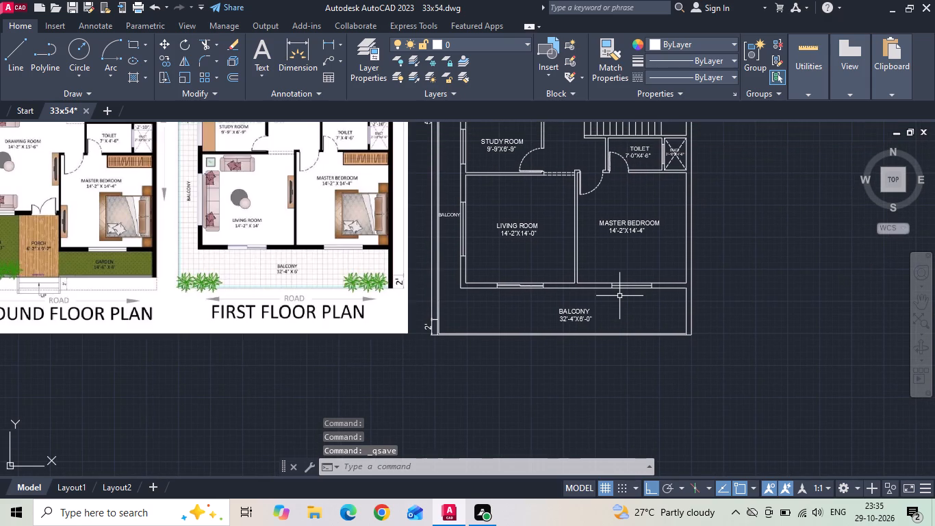
scroll(567, 342, down, 1)
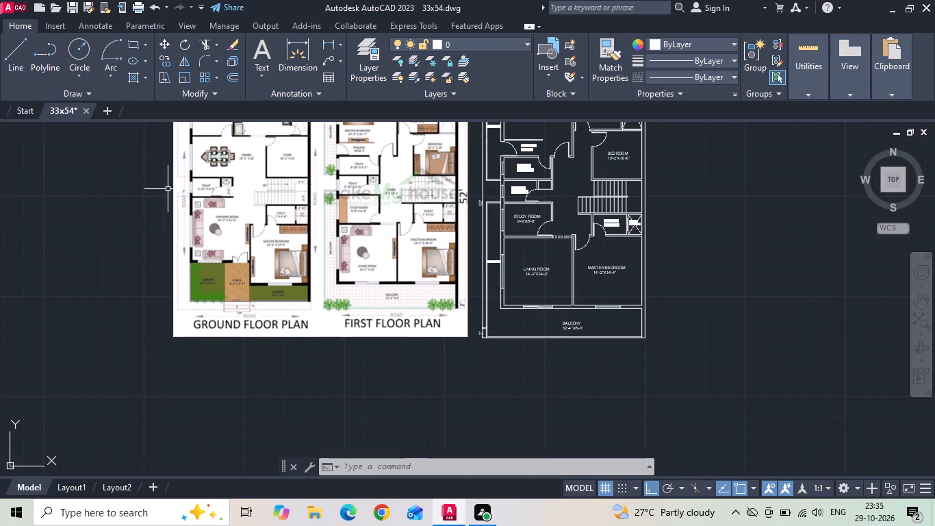
scroll(178, 227, up, 1)
scroll(350, 309, down, 1)
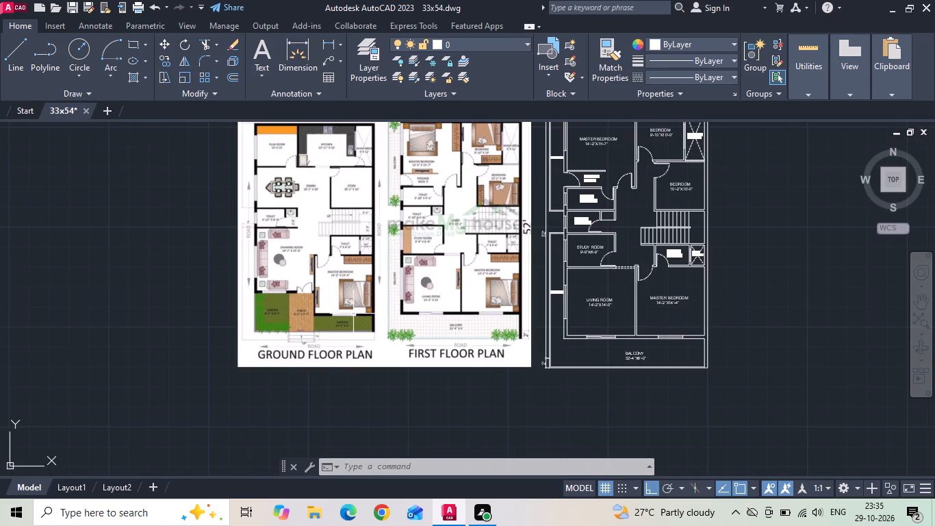
scroll(356, 323, down, 1)
scroll(298, 212, up, 3)
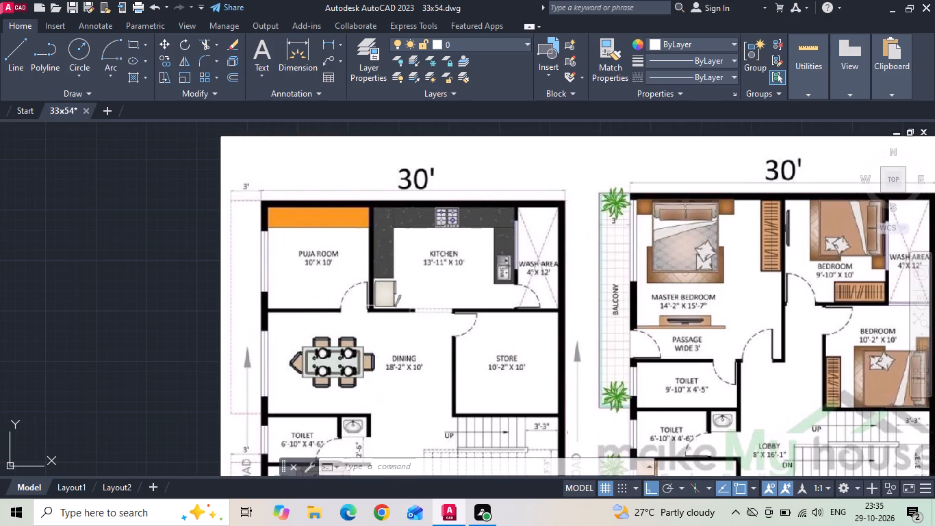
Save the drawing again.
key(Escape)
key(ctrl+s)
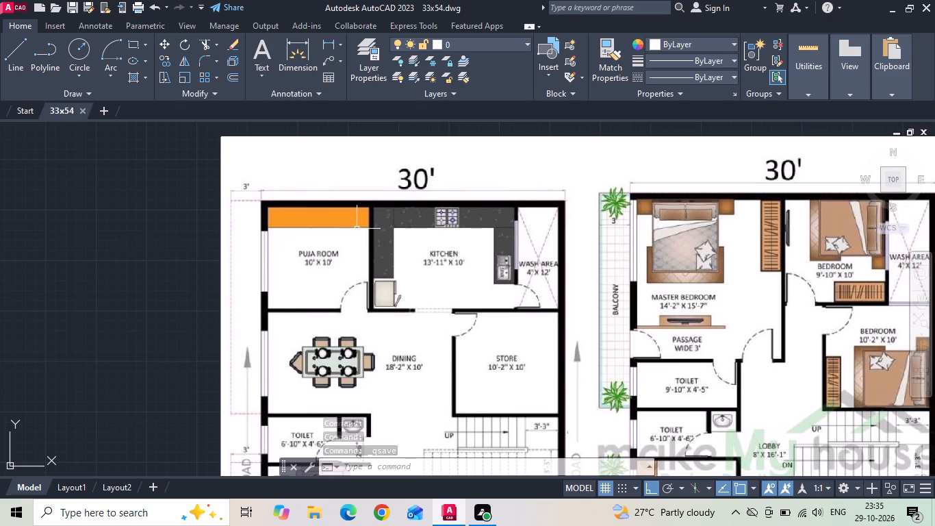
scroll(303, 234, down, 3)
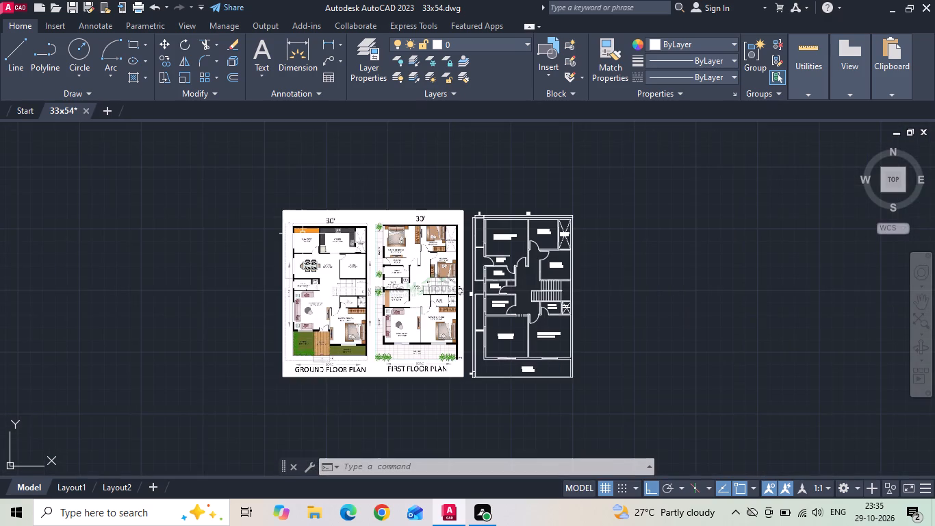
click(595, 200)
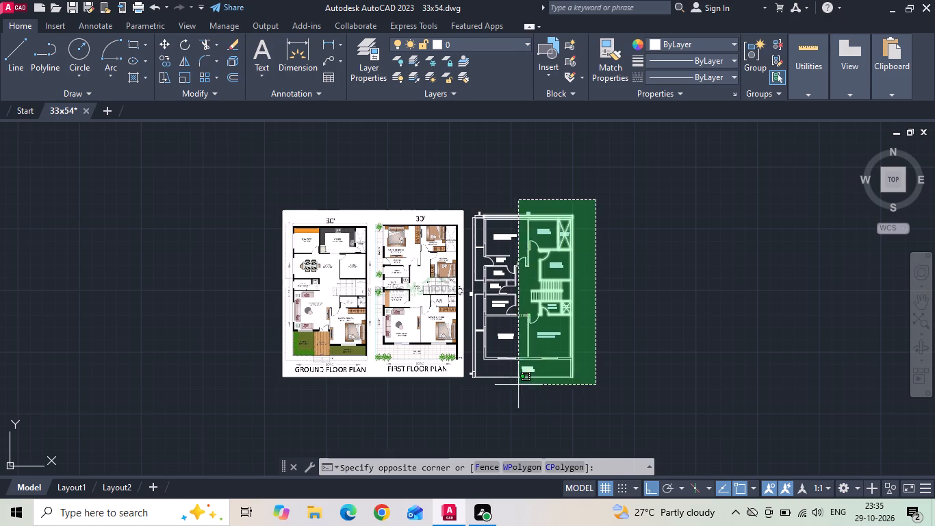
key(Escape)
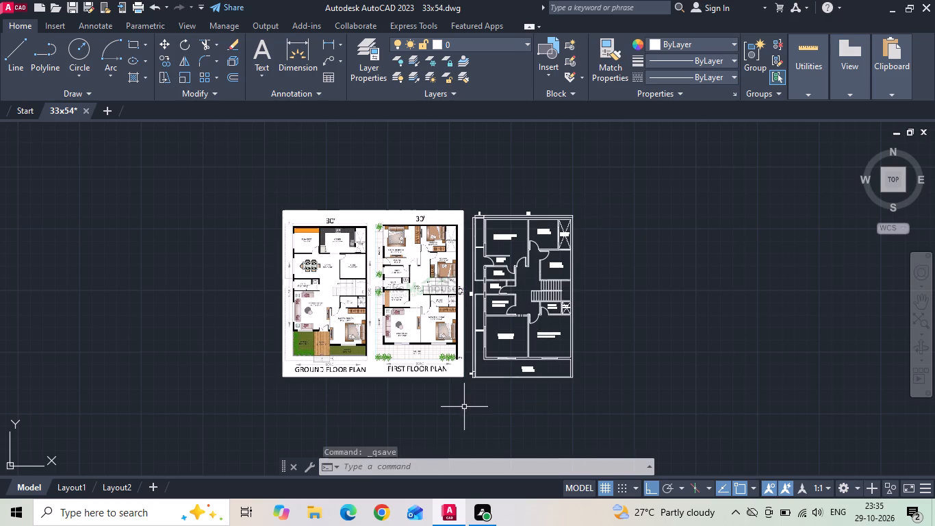
Draw a 30' by 52' rectangle beside the ground floor plan image as the outer wall outline.
key(r)
text(EC)
key(space)
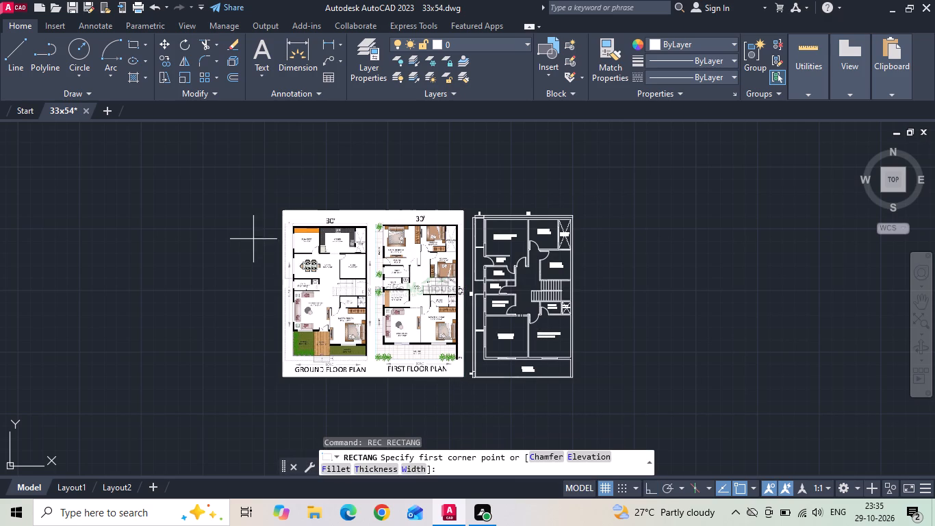
middle_drag(242, 236, 280, 227)
scroll(280, 227, up, 1)
drag(207, 204, 276, 305)
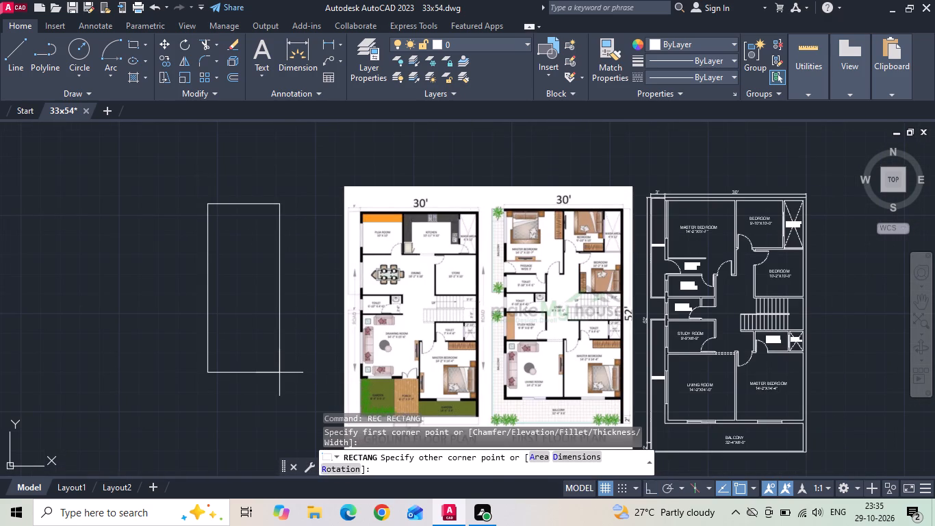
key(d)
key(space)
text(30')
key(Return)
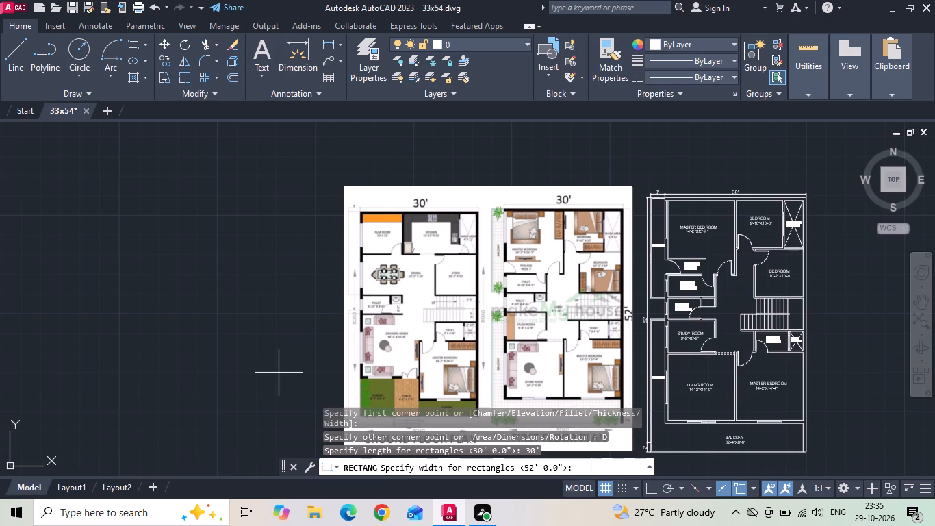
key(5)
text(2')
key(Return)
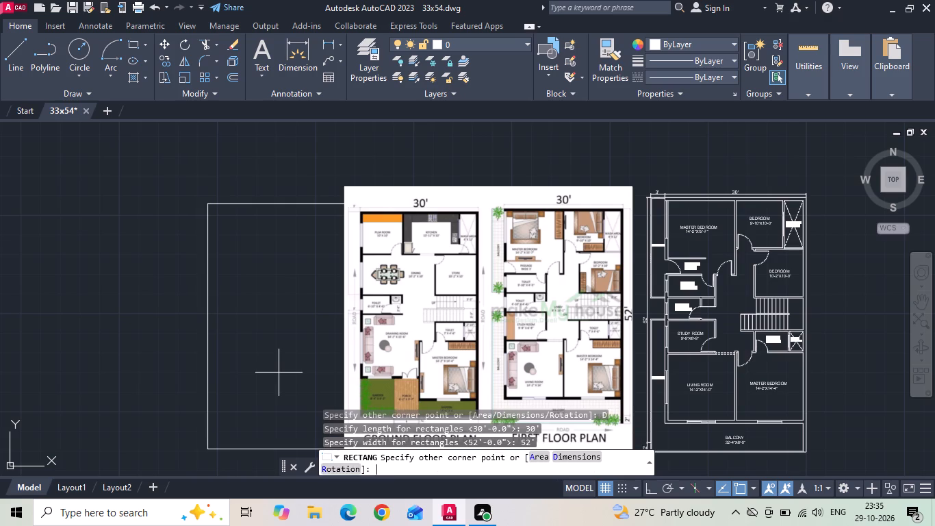
click(279, 373)
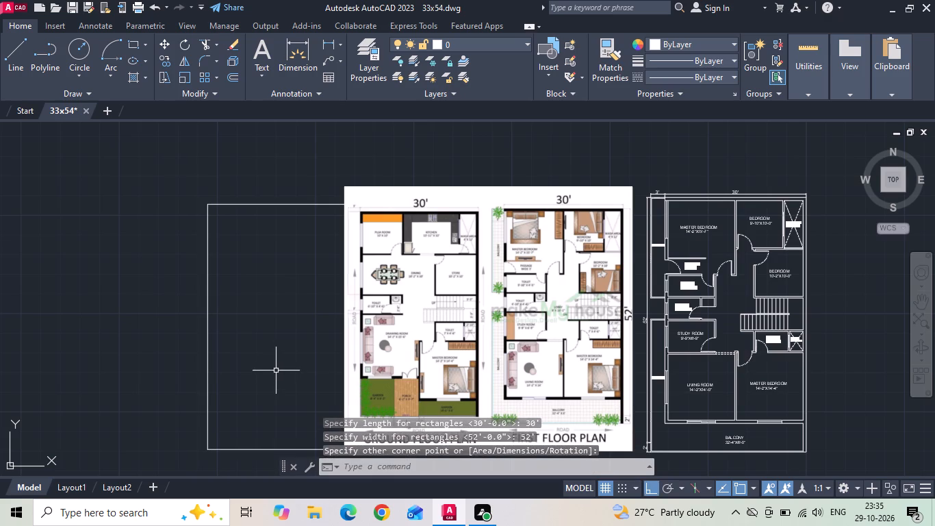
Move the new outline rectangle sideways, clear of the reference image.
key(Escape)
drag(259, 186, 256, 203)
click(243, 227)
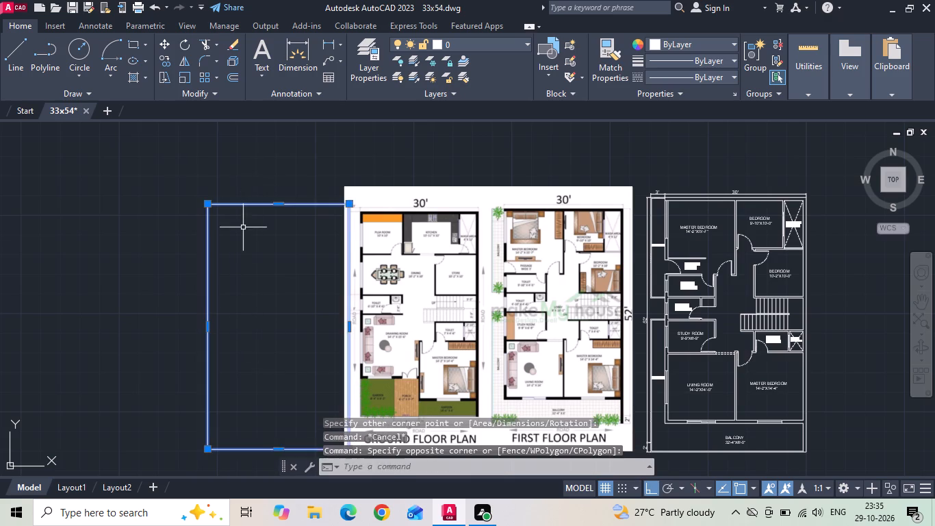
right_click(242, 228)
click(251, 247)
click(254, 312)
click(221, 313)
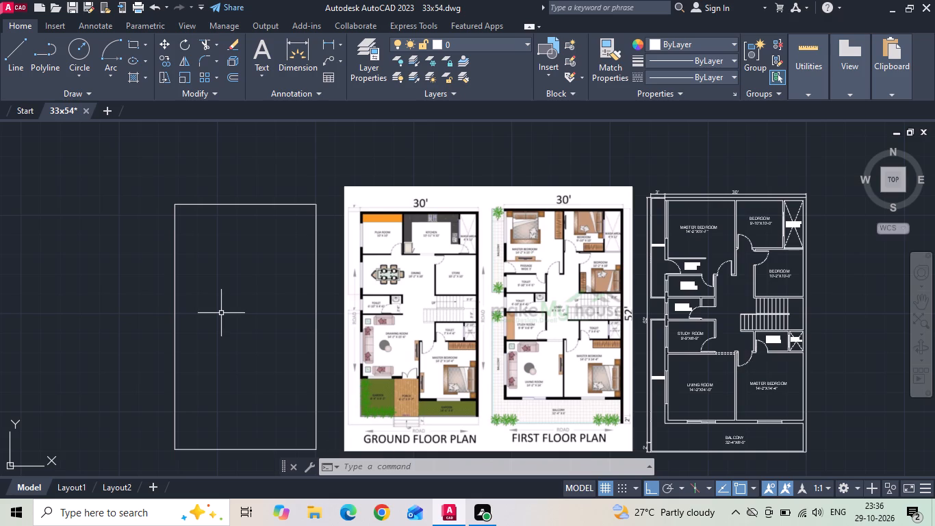
key(Escape)
Save the drawing.
key(ctrl+s)
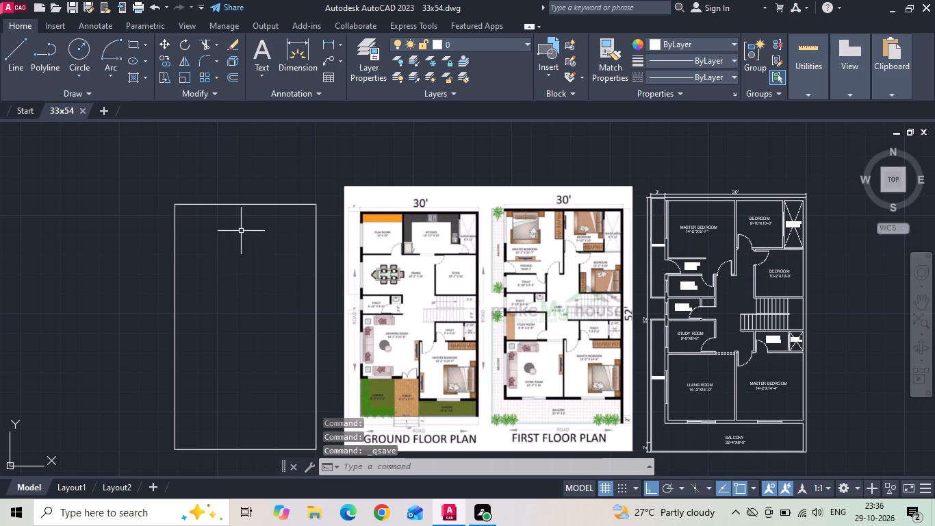
Offset the outline rectangle 8" inward for the outer wall thickness.
text(O 8)
key(space)
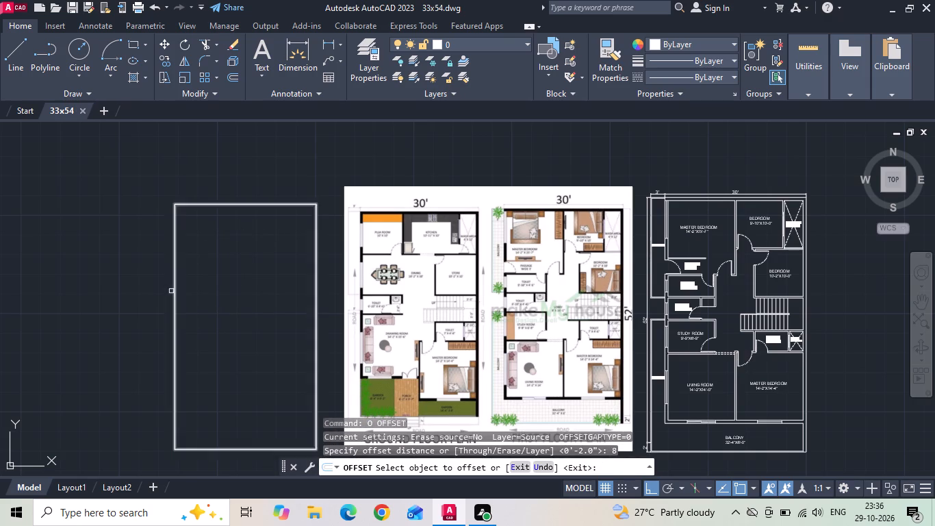
drag(175, 290, 181, 284)
click(208, 262)
key(Escape)
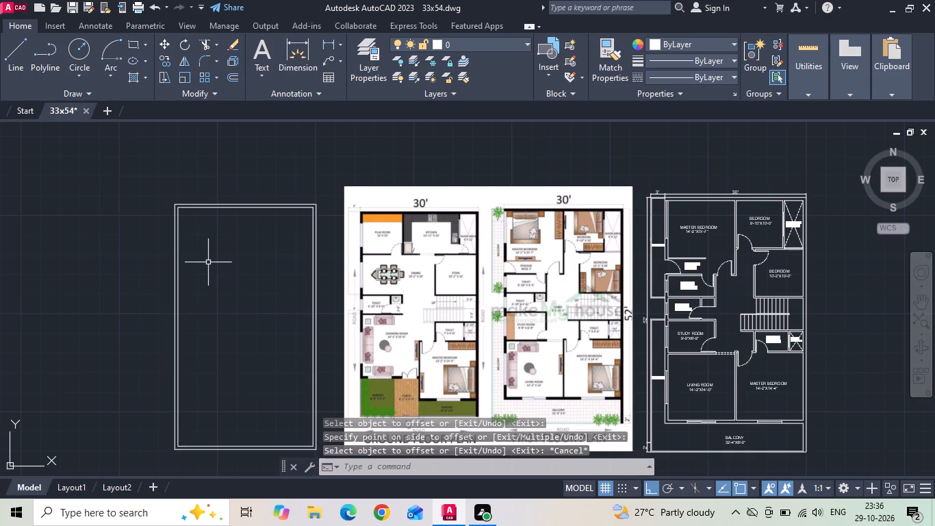
Explode the outer and inner outline rectangles into separate lines.
key(Escape)
drag(209, 299, 190, 318)
click(164, 331)
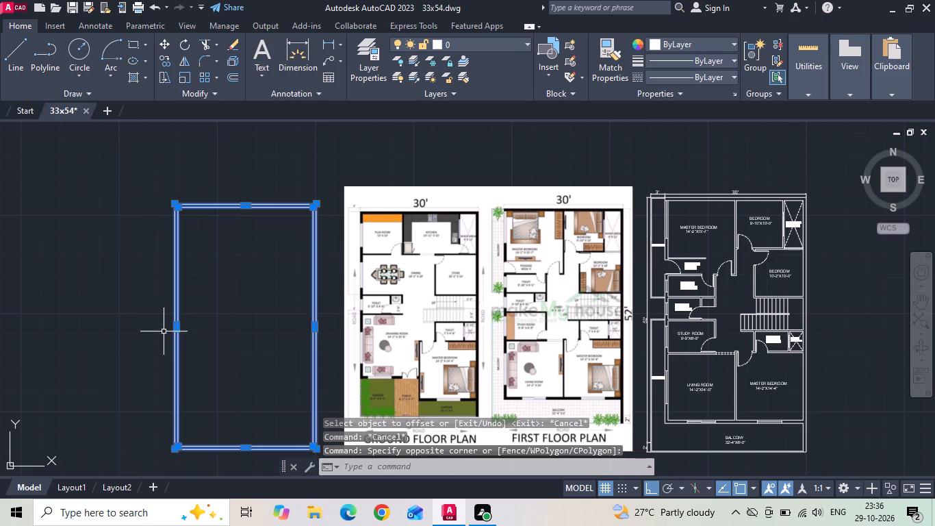
text(X)
key(space)
drag(184, 297, 156, 325)
click(148, 328)
key(Escape)
Offset the inner top and left wall lines 10' inward to set out the 10' x 10' puja room.
scroll(182, 213, up, 2)
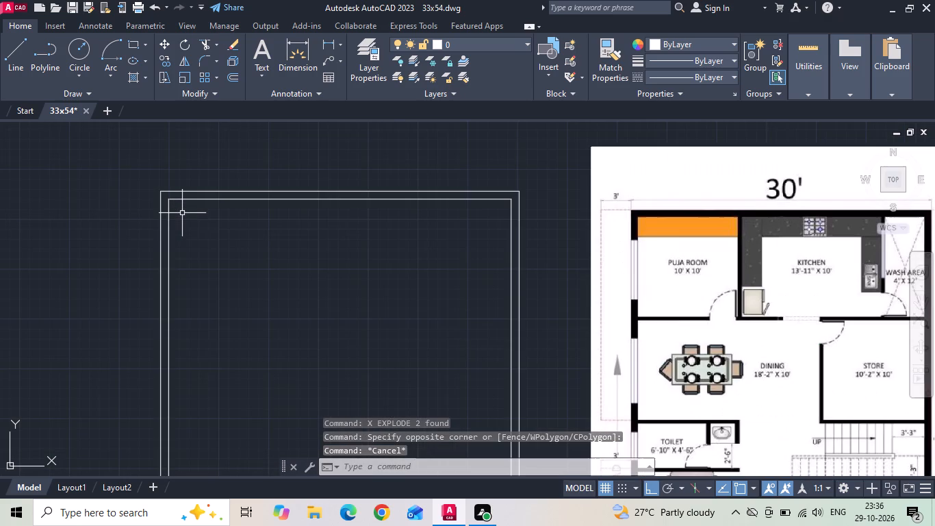
text(O)
key(space)
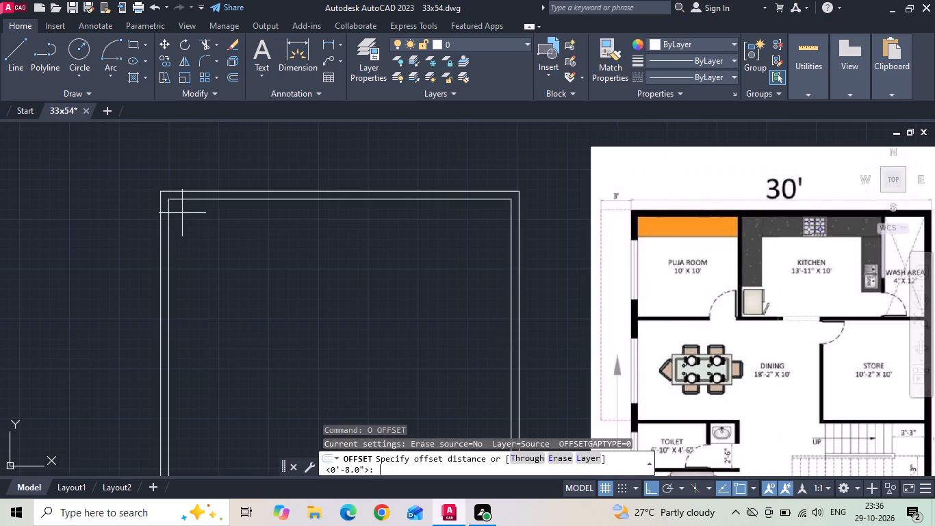
text(10')
key(Return)
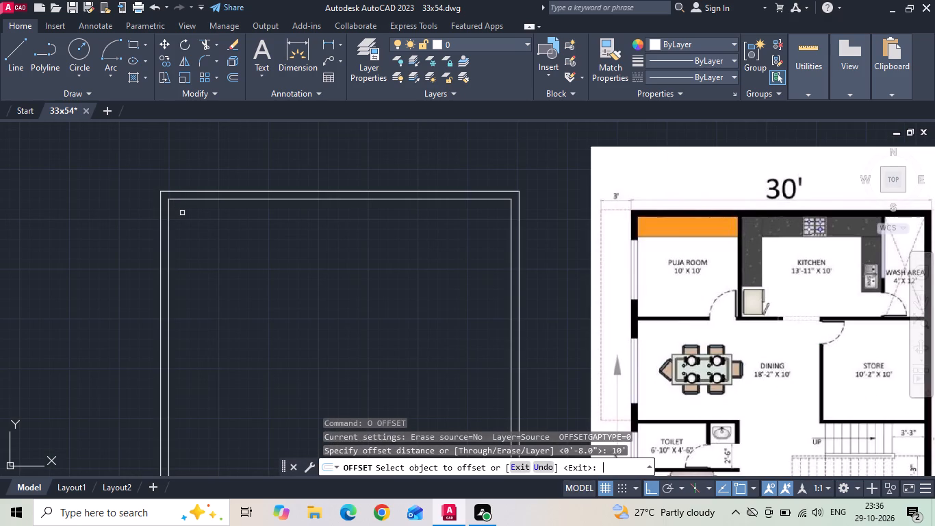
click(191, 200)
click(192, 292)
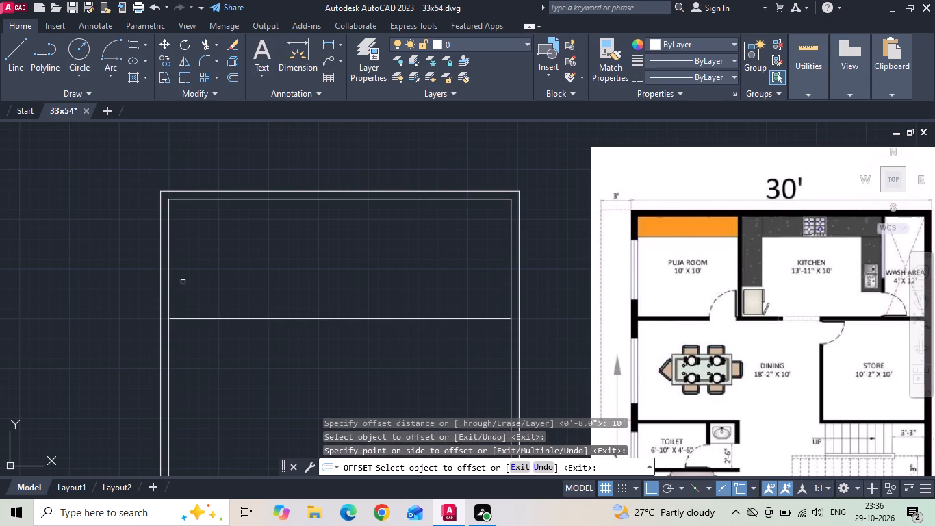
click(167, 264)
click(241, 238)
key(Escape)
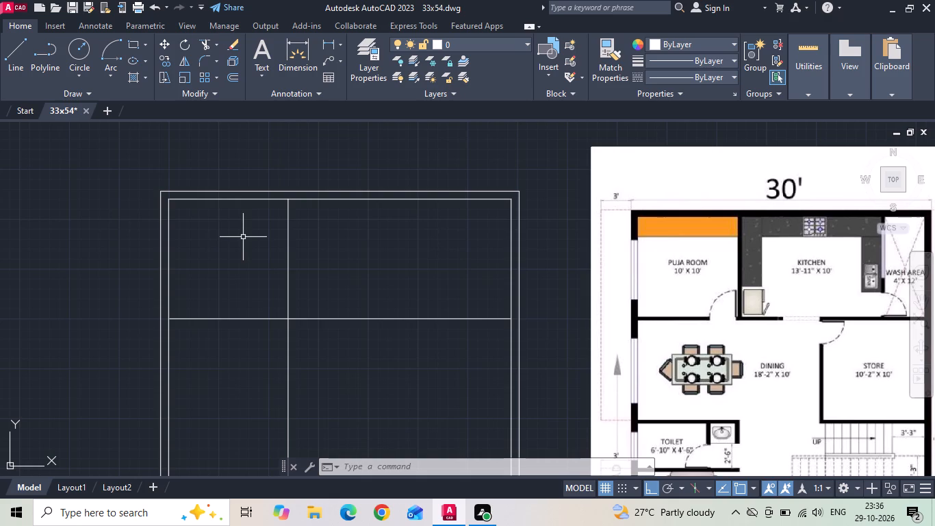
key(Escape)
Offset both puja room partition lines 4" away from the room for the wall thickness.
text(O 4)
key(space)
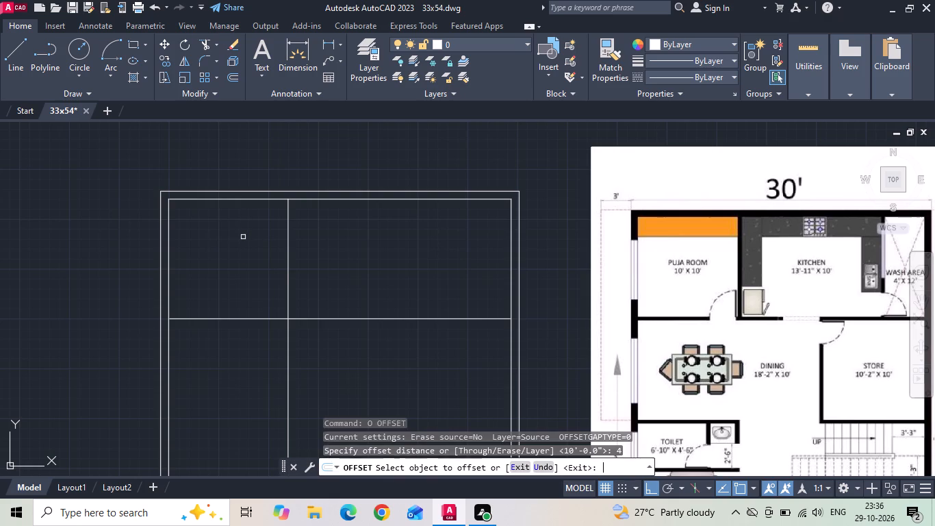
click(287, 276)
click(317, 279)
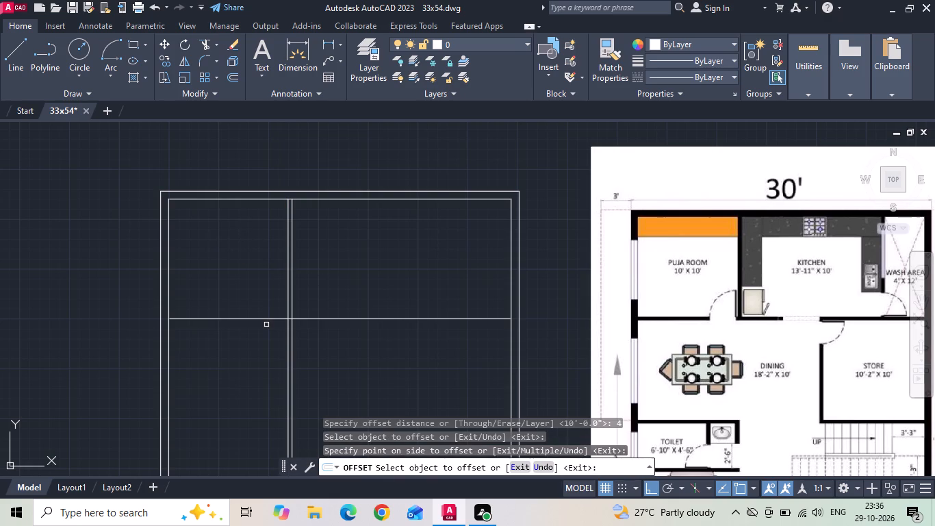
drag(265, 320, 261, 329)
click(251, 348)
key(Escape)
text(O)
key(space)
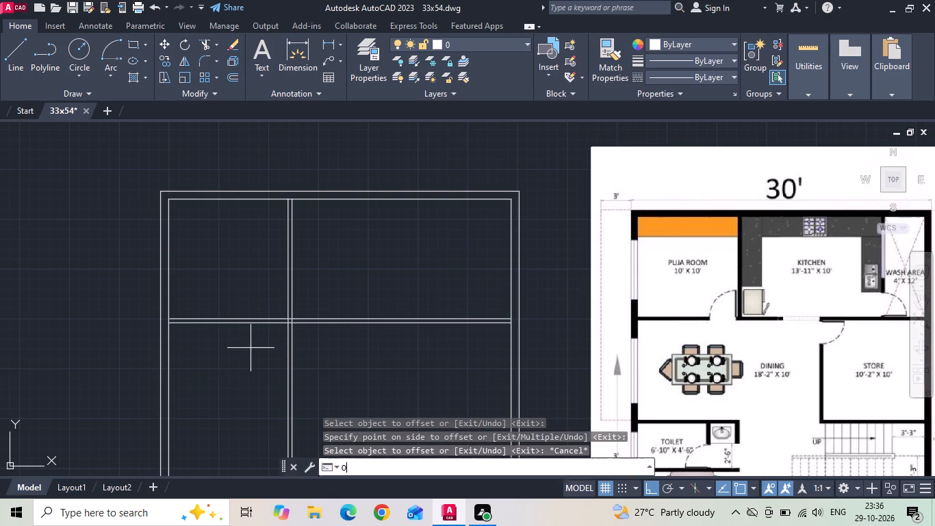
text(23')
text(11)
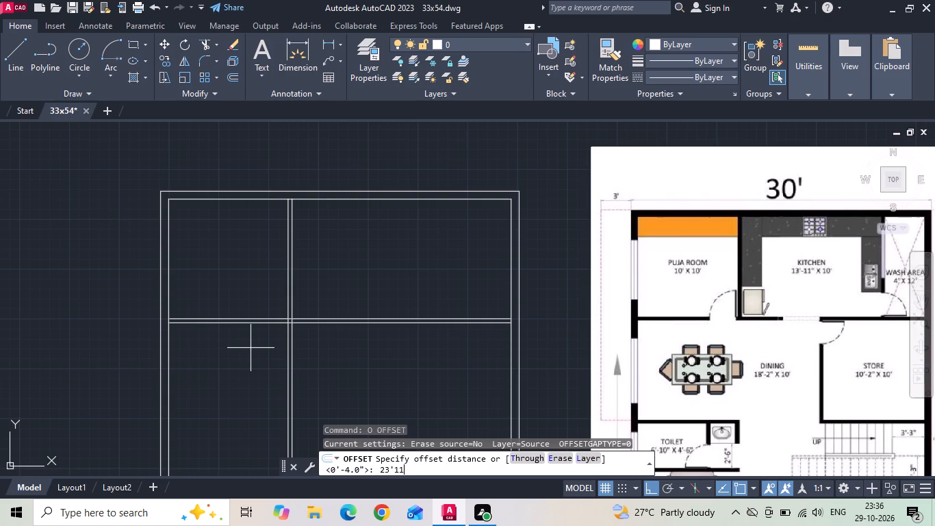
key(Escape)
Offset the kitchen-side line of the puja room partition 13'-11" across for the far side of the kitchen.
text(O 13')
text(11)
key(space)
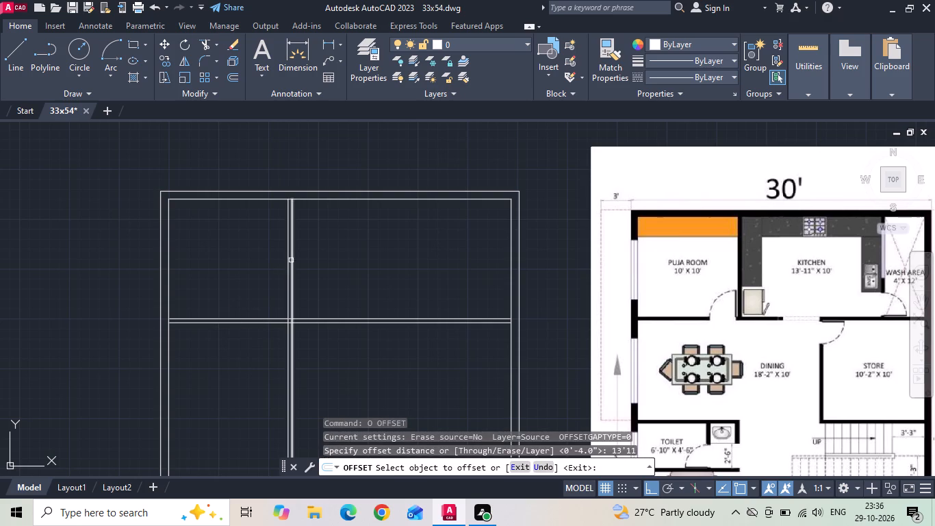
click(291, 260)
click(408, 232)
key(Escape)
Offset the kitchen's far wall line 4" toward the wash area for the partition thickness.
text(O 4)
key(space)
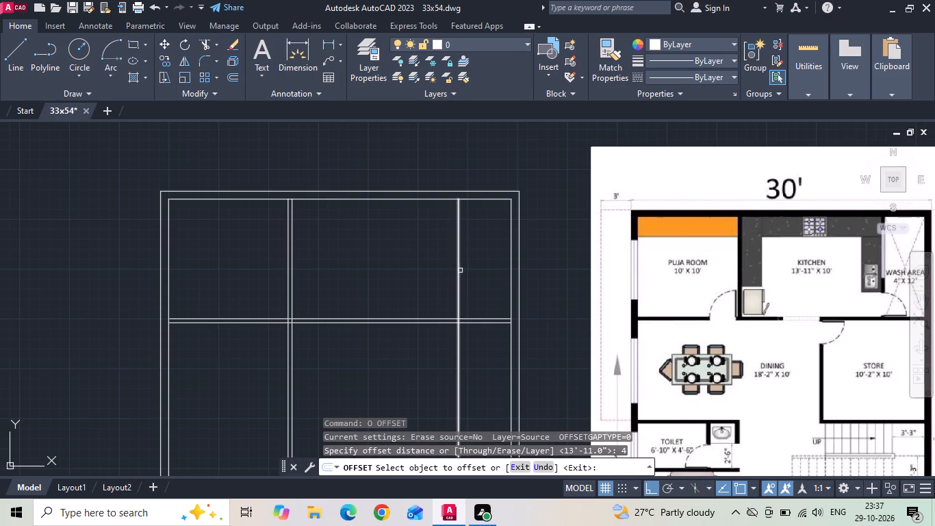
drag(459, 272, 476, 264)
click(486, 256)
key(Escape)
Measure the wash area's width between the kitchen partition and the outer wall with a linear dimension.
click(331, 46)
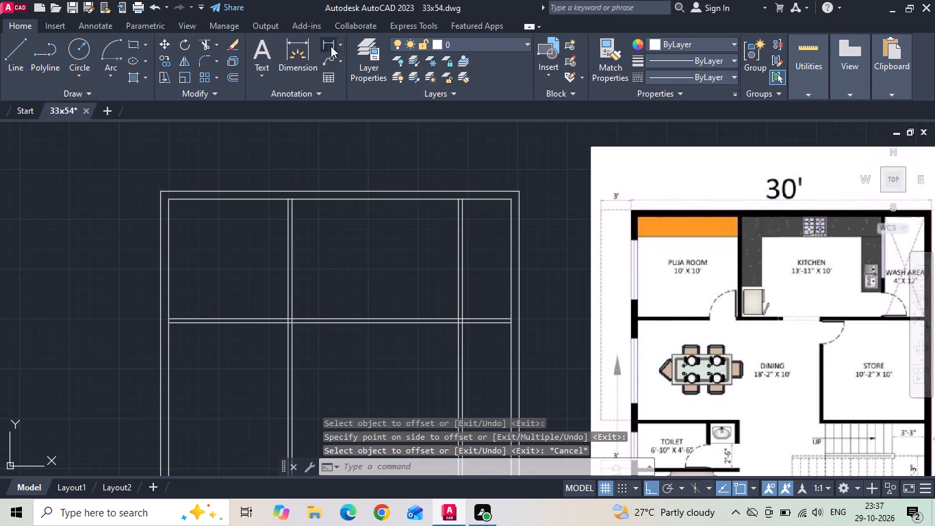
click(459, 257)
click(512, 258)
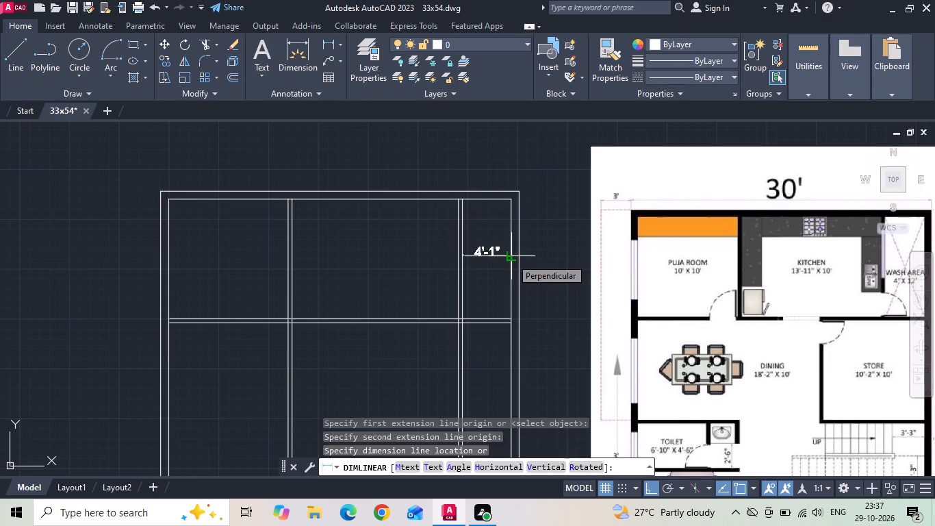
key(Escape)
click(504, 264)
click(492, 266)
key(Escape)
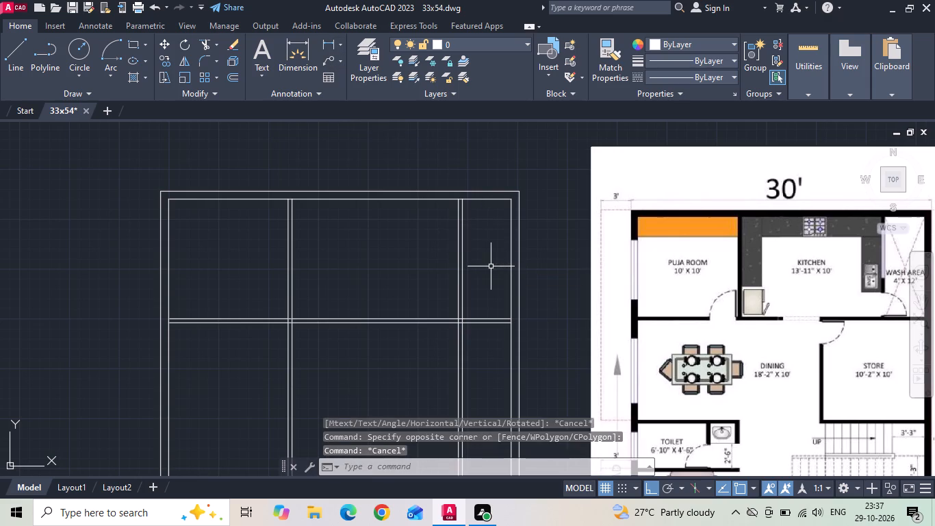
Move both lines of the kitchen and wash area partition 1" toward the wash area.
drag(491, 266, 442, 273)
click(372, 275)
right_click(371, 275)
click(382, 266)
click(374, 286)
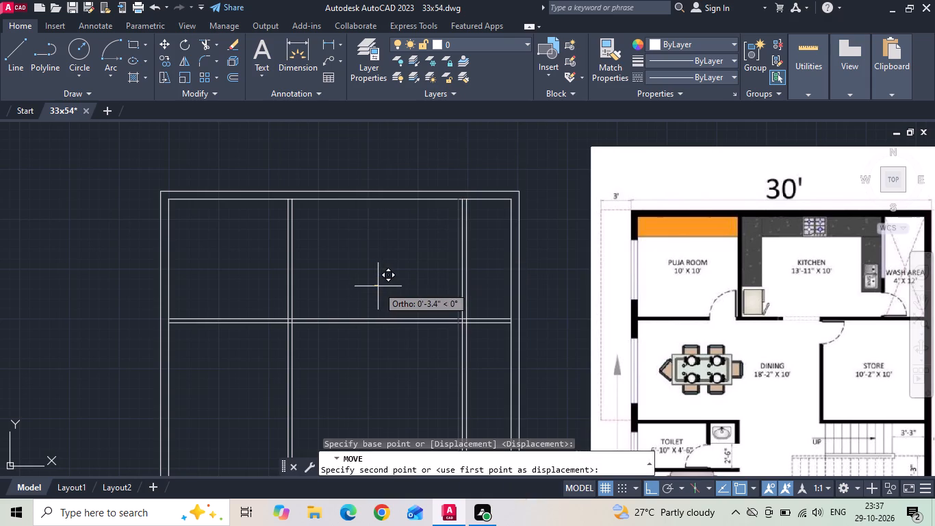
text(1)
key(space)
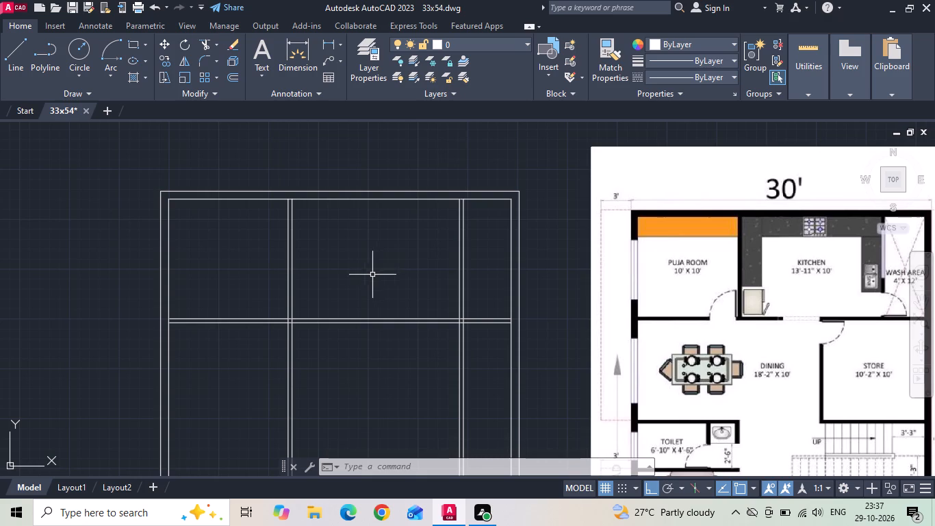
Examine the drawn first floor plan beside the reference, focusing on its living room, master bedroom and front balcony.
scroll(306, 261, down, 1)
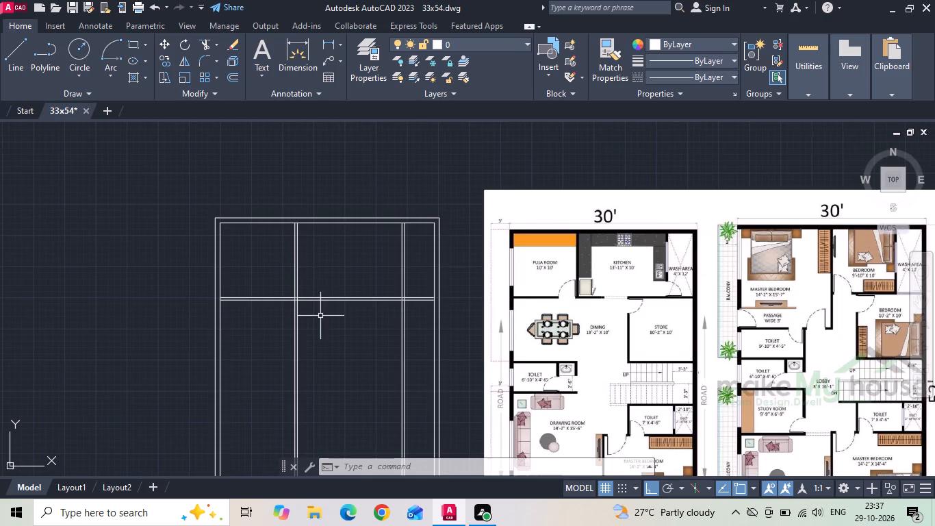
middle_drag(319, 312, 316, 298)
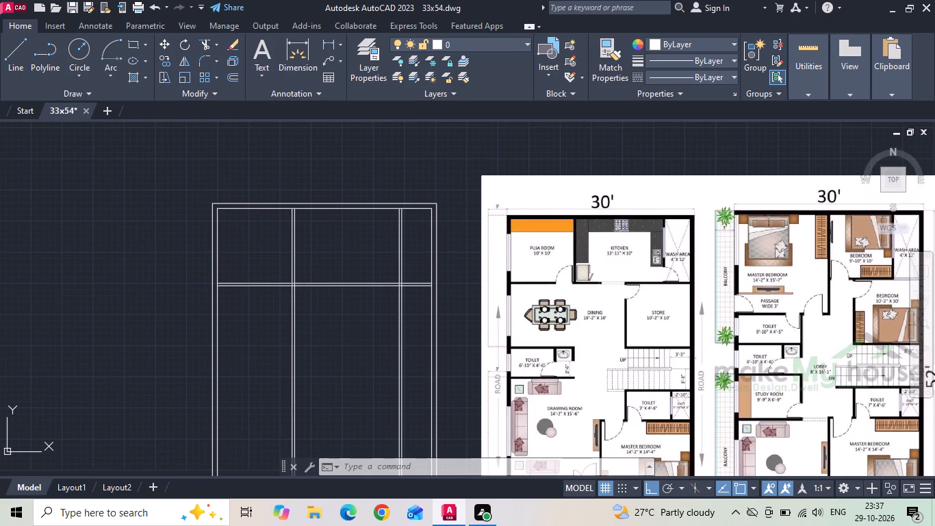
scroll(316, 271, down, 1)
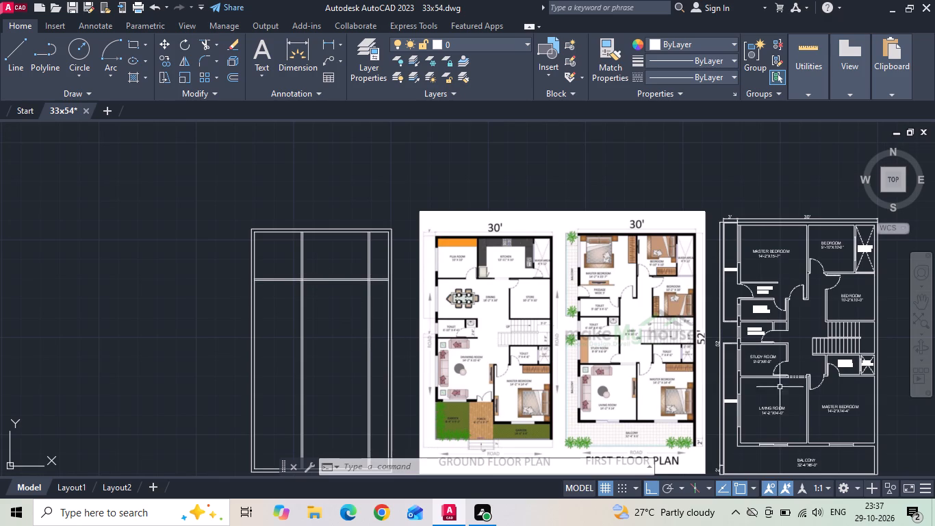
middle_drag(791, 407, 767, 373)
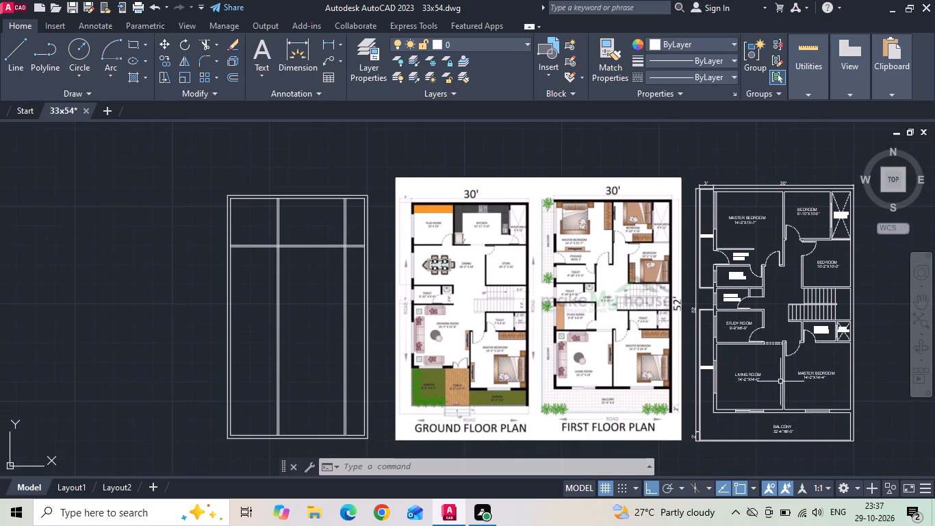
scroll(487, 386, up, 1)
scroll(340, 283, down, 2)
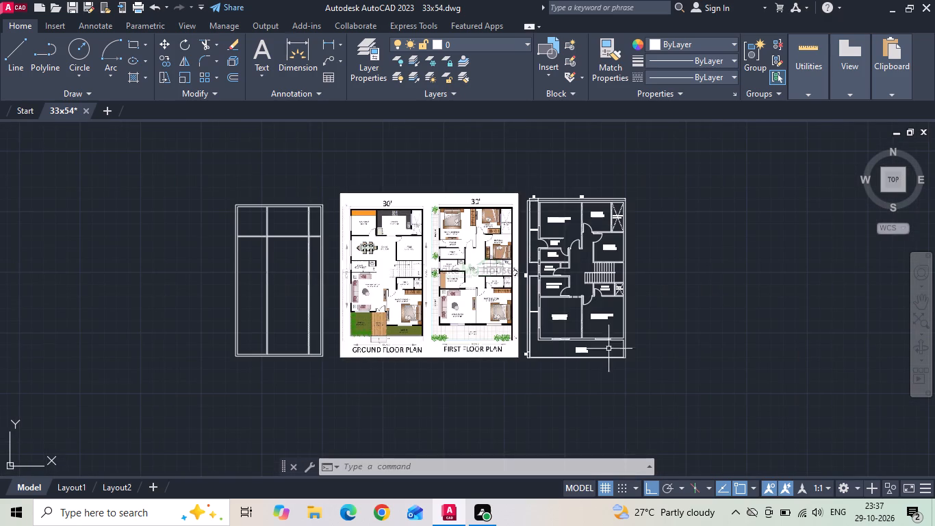
scroll(599, 332, up, 3)
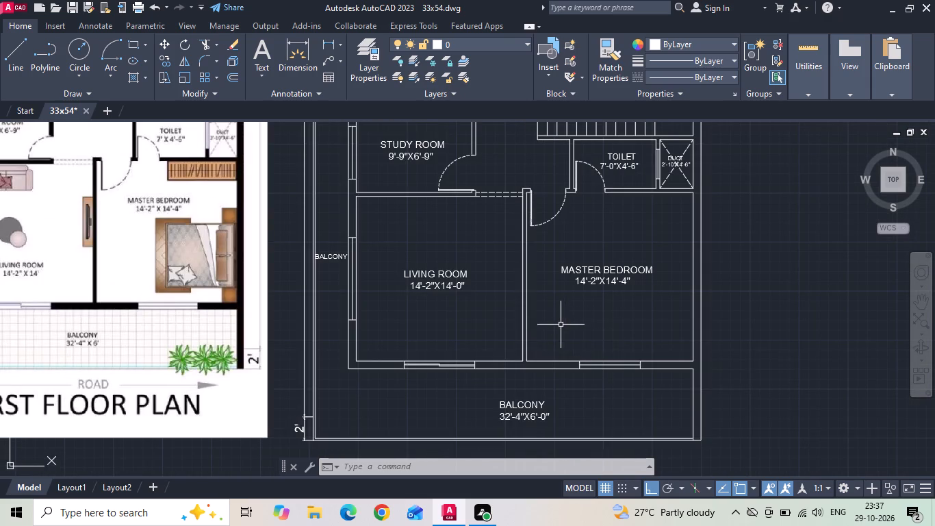
Copy the first floor's staircase, 10'-2"X10'-0" bedroom, toilet, duct, wash area and master bedroom door, wall and window to the ground floor outline's matching inner corner.
drag(554, 345, 569, 369)
click(662, 397)
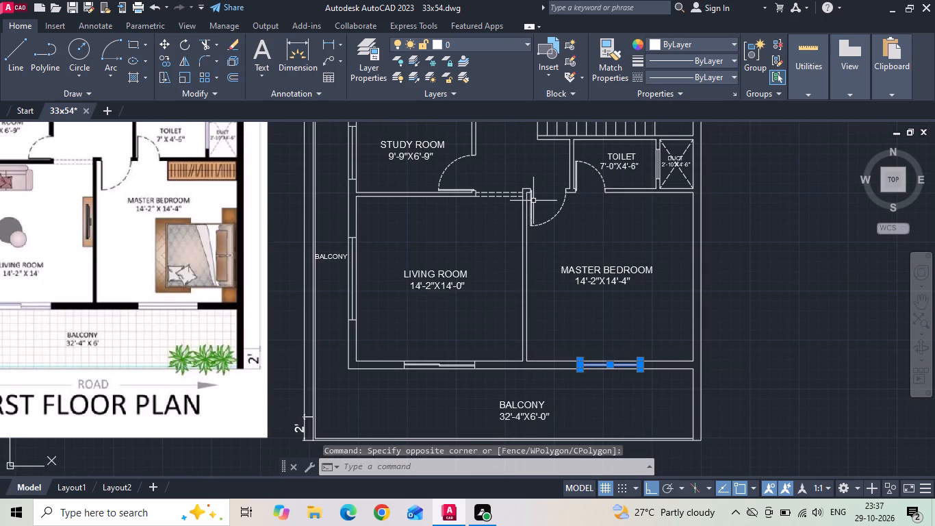
middle_drag(533, 214, 537, 229)
scroll(547, 254, down, 3)
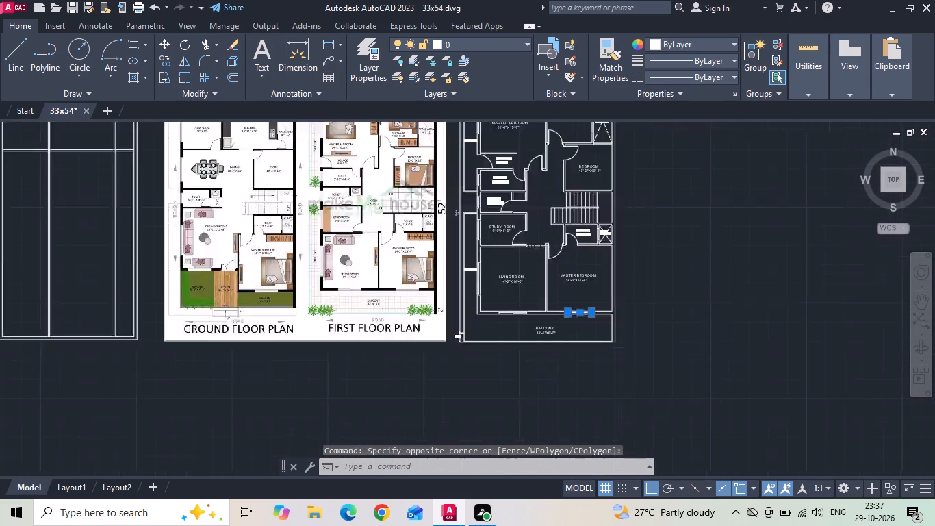
scroll(404, 272, up, 2)
scroll(299, 250, down, 1)
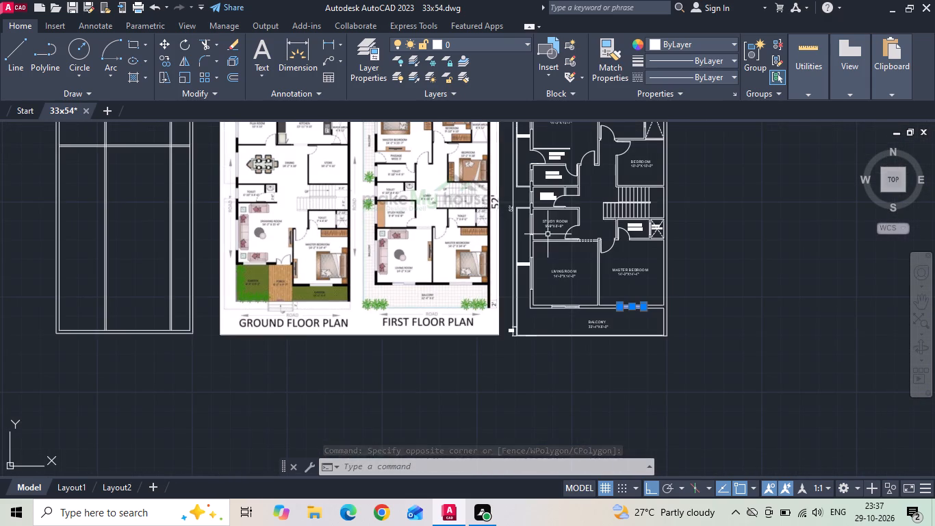
scroll(667, 240, up, 2)
middle_drag(638, 189, 637, 229)
scroll(623, 299, down, 1)
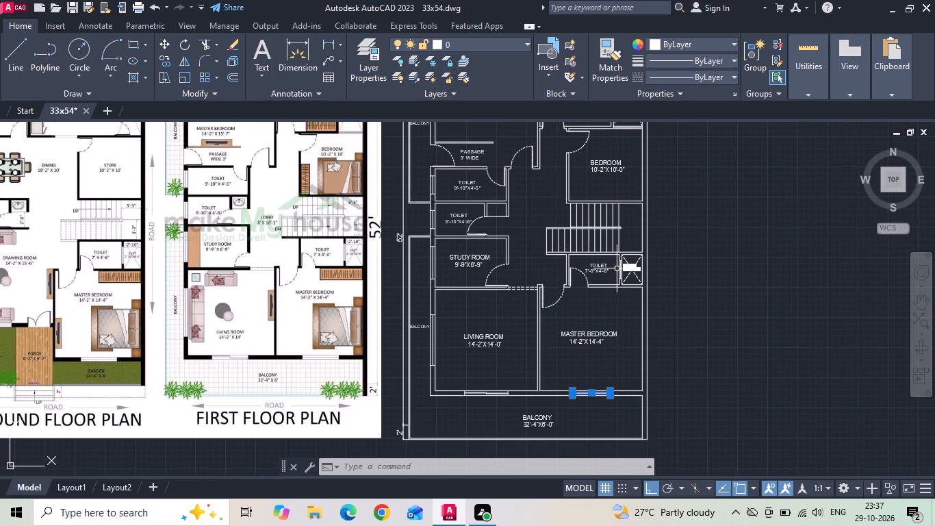
click(624, 145)
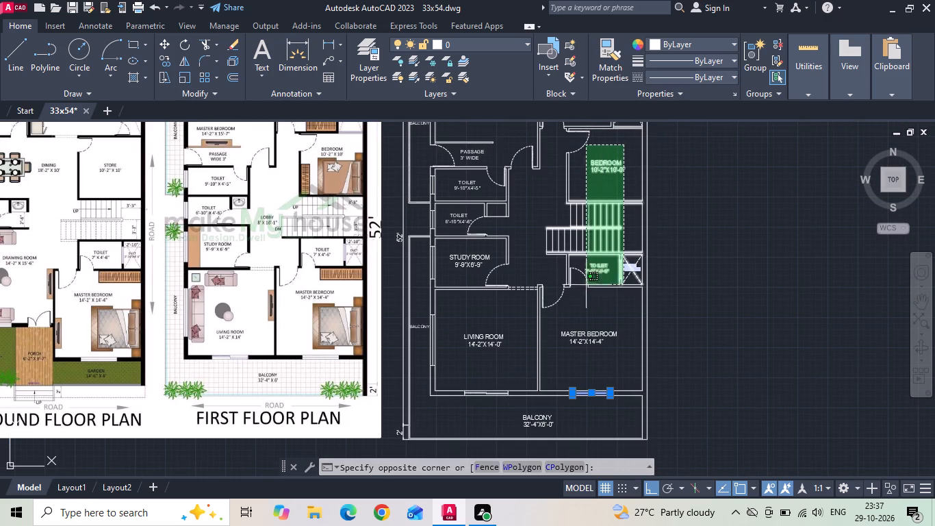
click(554, 329)
scroll(643, 252, up, 1)
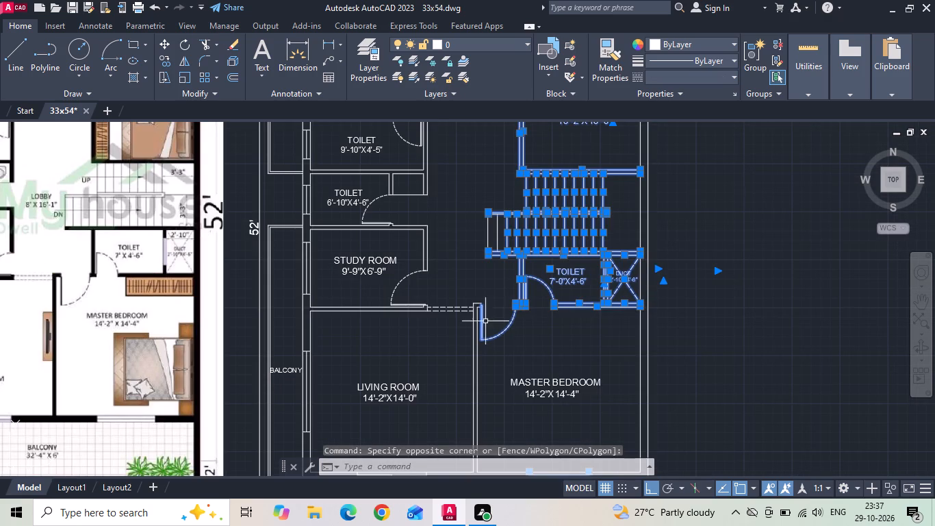
drag(487, 290, 485, 297)
scroll(472, 319, up, 3)
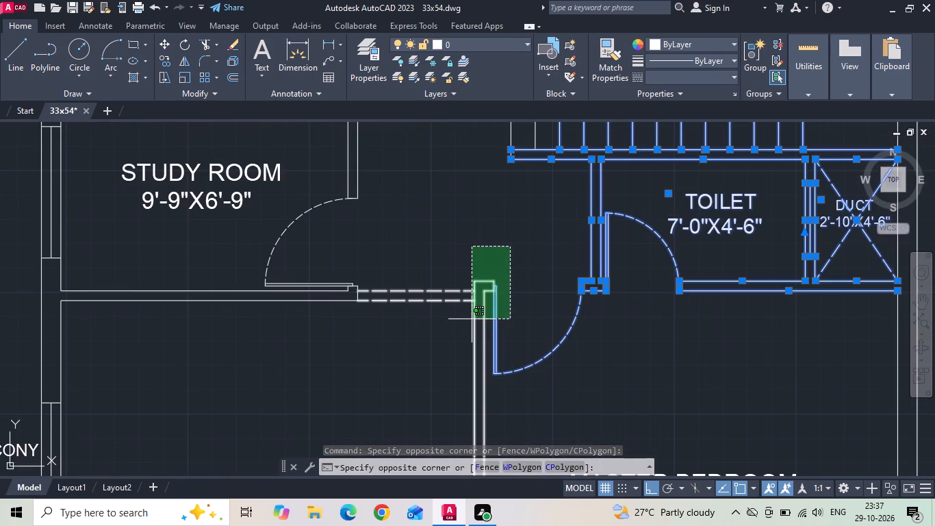
click(471, 319)
scroll(463, 347, down, 3)
scroll(524, 175, up, 3)
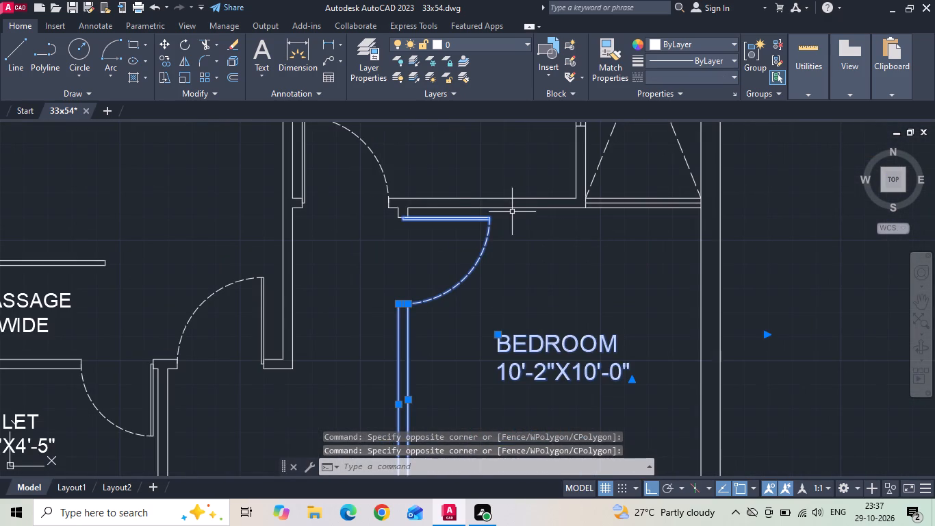
click(431, 213)
click(363, 252)
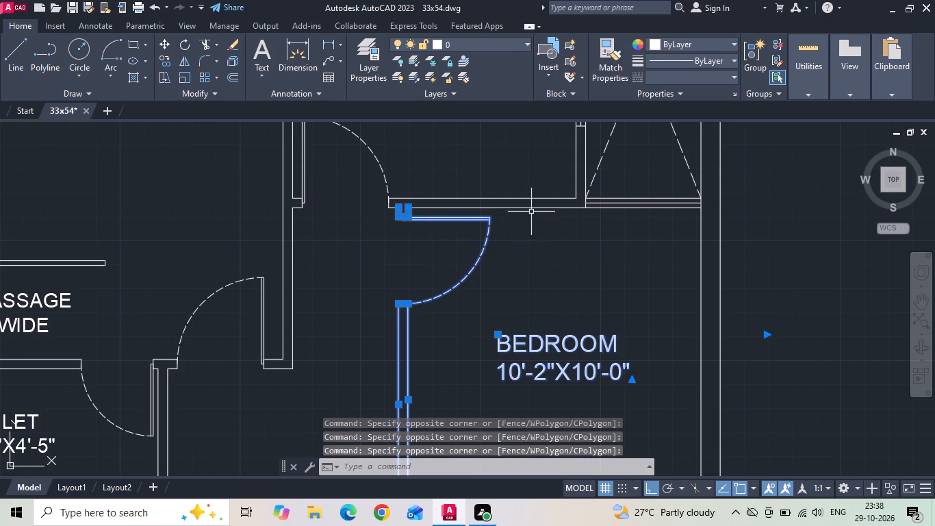
click(533, 207)
drag(441, 261, 396, 304)
click(359, 321)
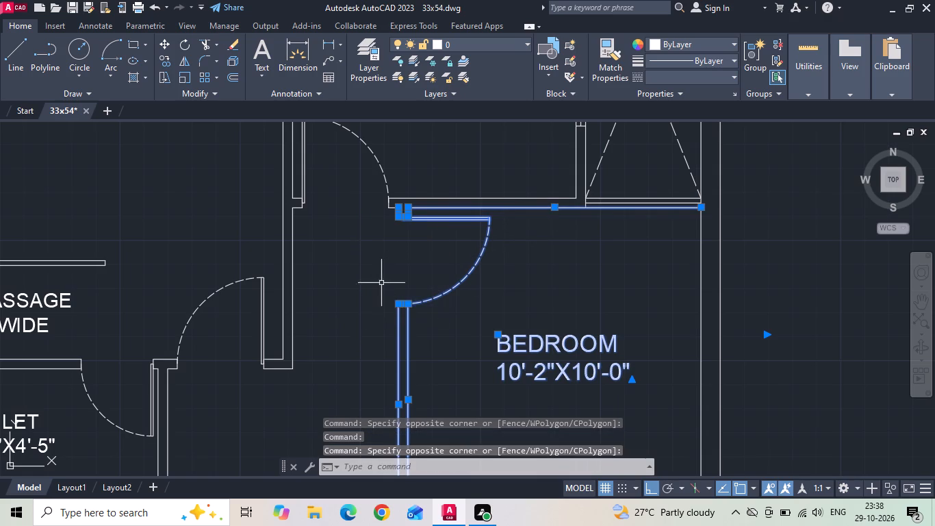
scroll(402, 269, down, 2)
scroll(411, 382, up, 3)
scroll(461, 210, down, 1)
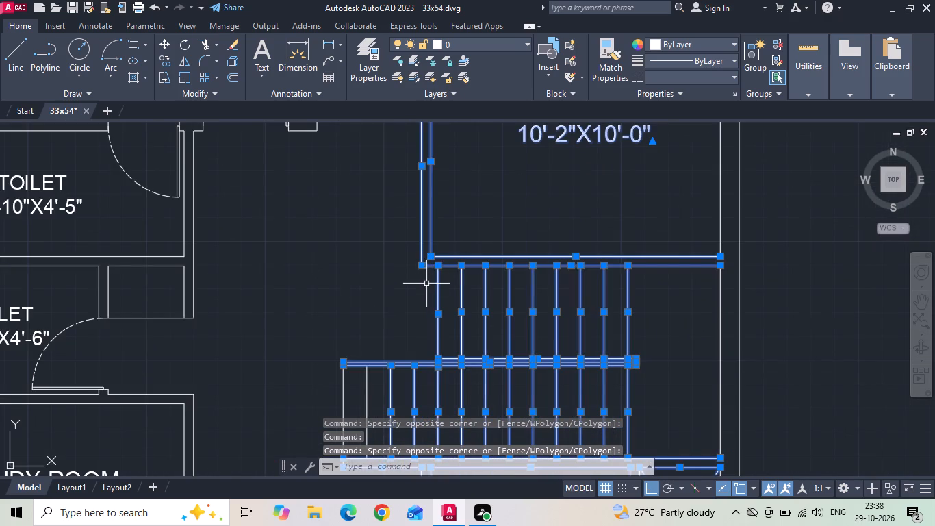
drag(421, 297, 386, 323)
click(303, 405)
scroll(388, 214, down, 1)
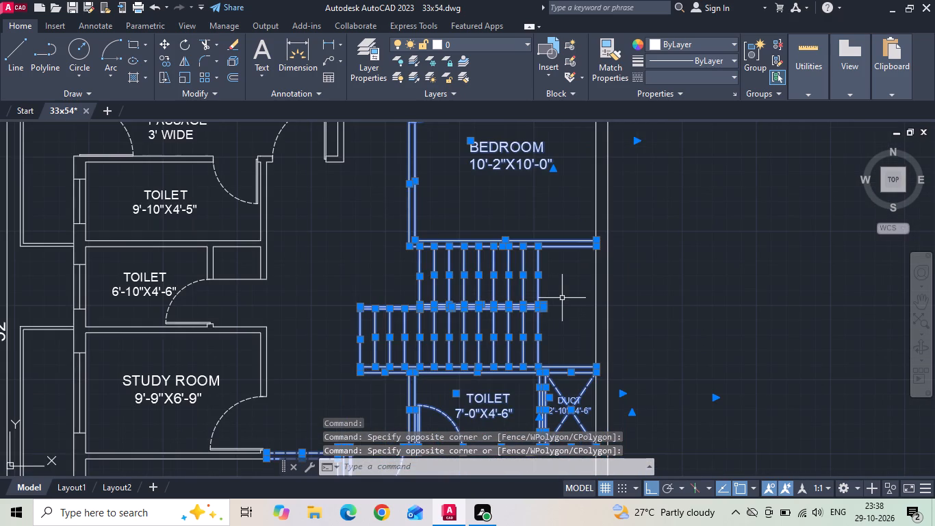
scroll(565, 297, down, 1)
middle_drag(546, 282, 543, 384)
scroll(572, 214, up, 3)
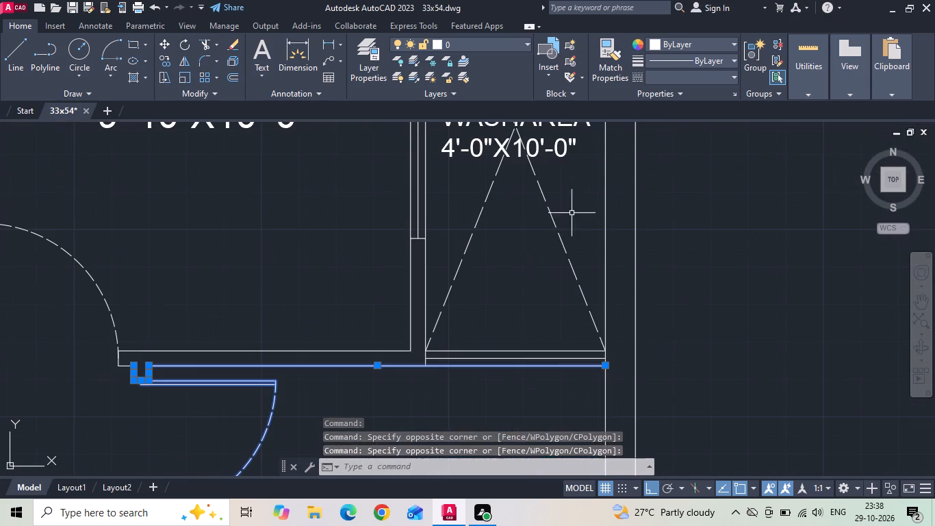
drag(567, 225, 552, 235)
click(468, 235)
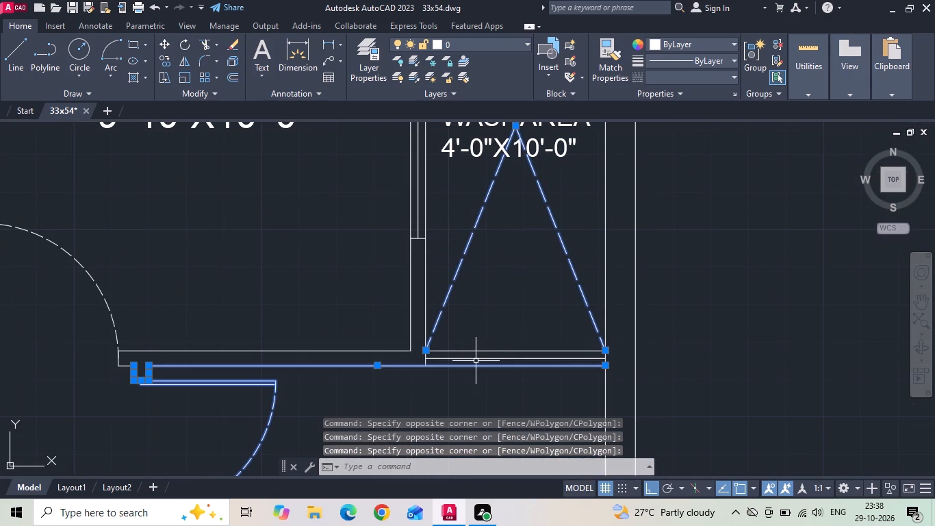
click(474, 356)
click(463, 360)
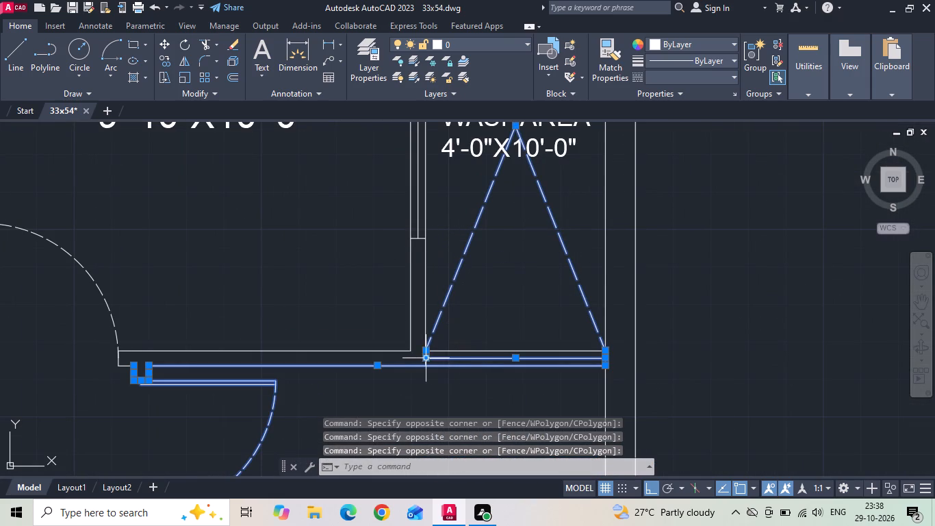
scroll(410, 353, down, 1)
scroll(412, 337, up, 1)
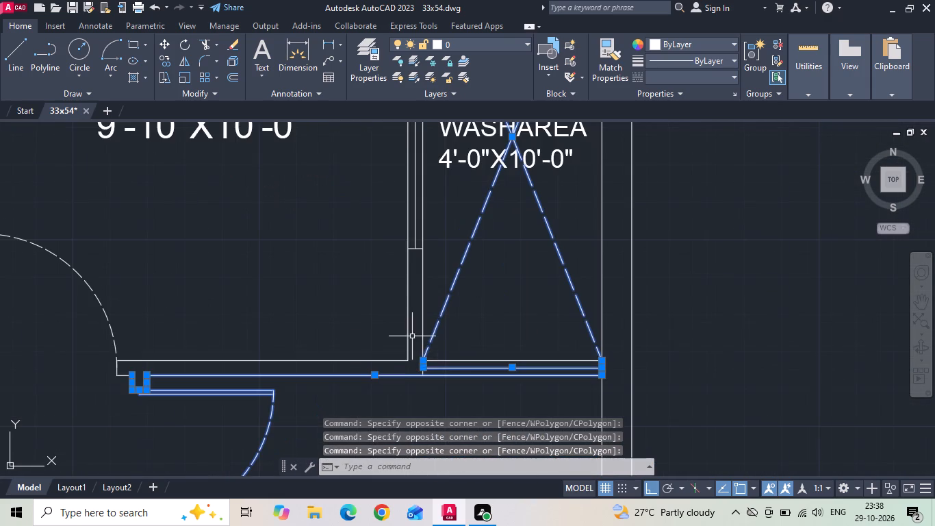
drag(415, 340, 418, 356)
click(460, 397)
scroll(366, 326, down, 1)
drag(368, 303, 370, 297)
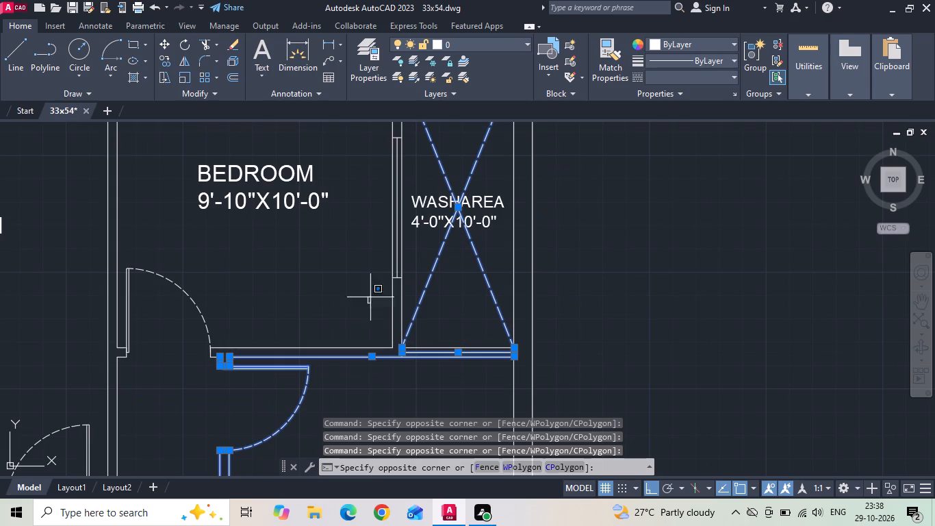
click(410, 133)
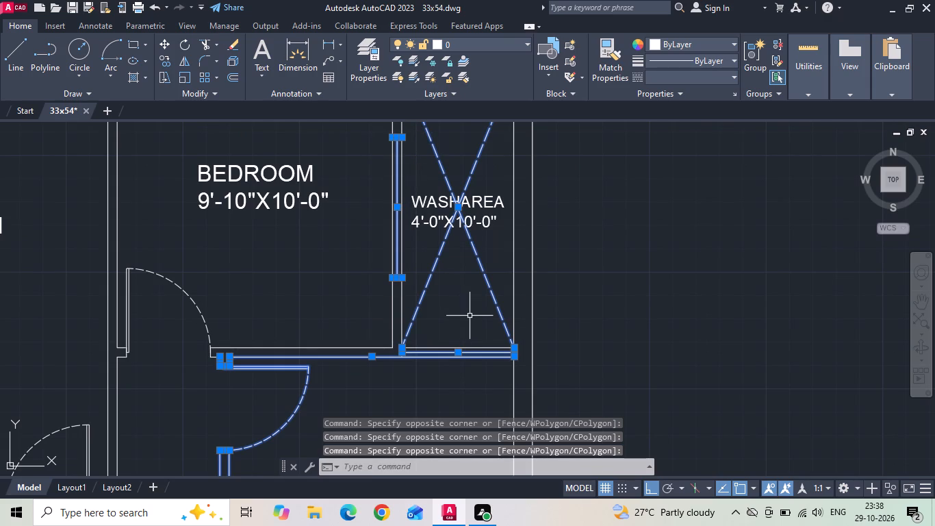
click(486, 229)
click(478, 202)
right_click(478, 202)
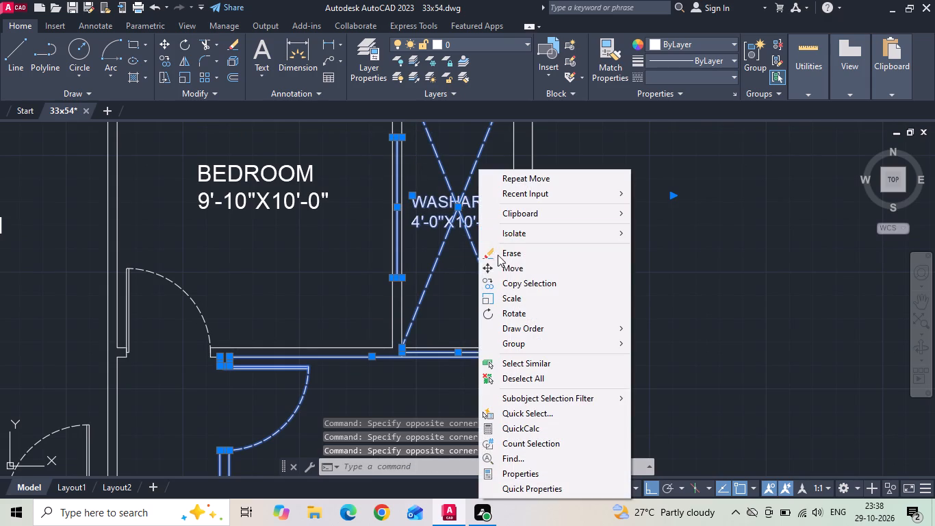
click(499, 281)
scroll(484, 343, down, 1)
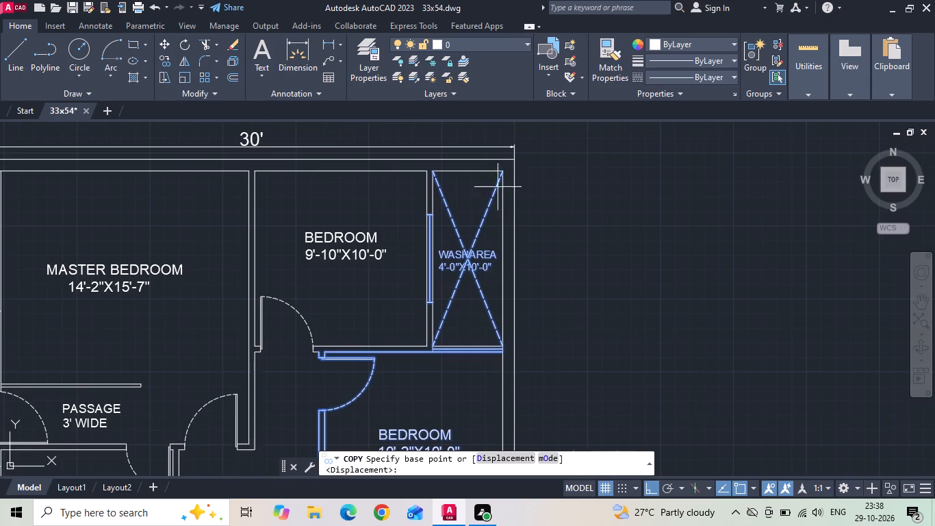
click(500, 172)
scroll(600, 204, down, 3)
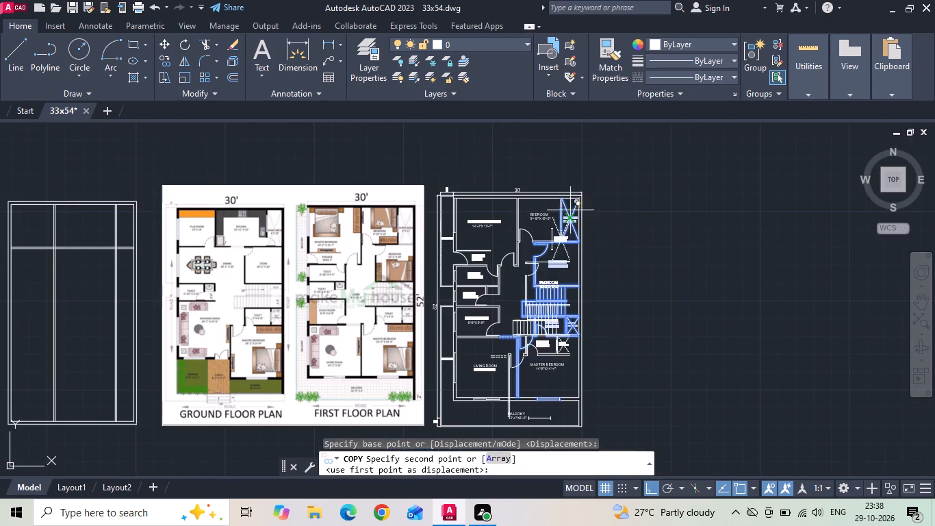
scroll(84, 188, up, 2)
scroll(140, 222, up, 2)
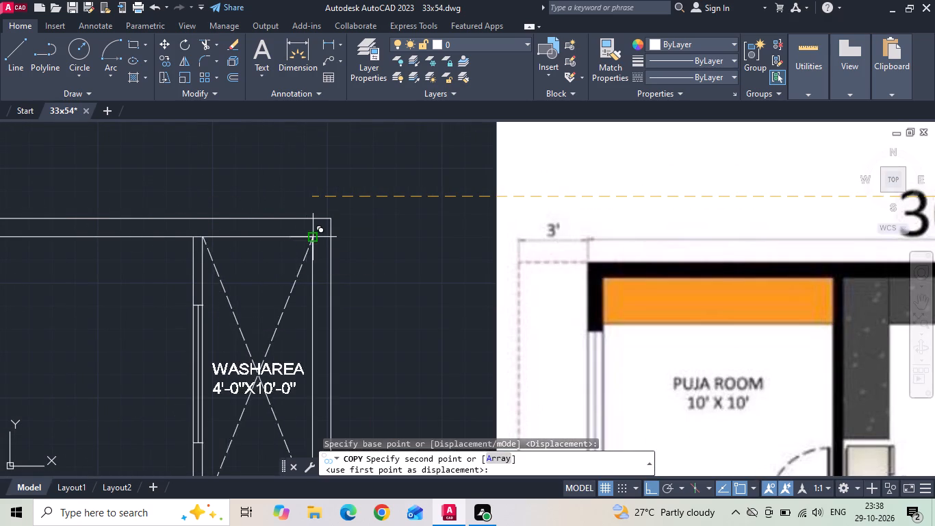
click(316, 235)
key(Escape)
Trim the overlapping line segments where the kitchen and wash area partition meets the horizontal wall.
scroll(428, 162, down, 3)
middle_drag(368, 319, 371, 283)
scroll(377, 216, up, 2)
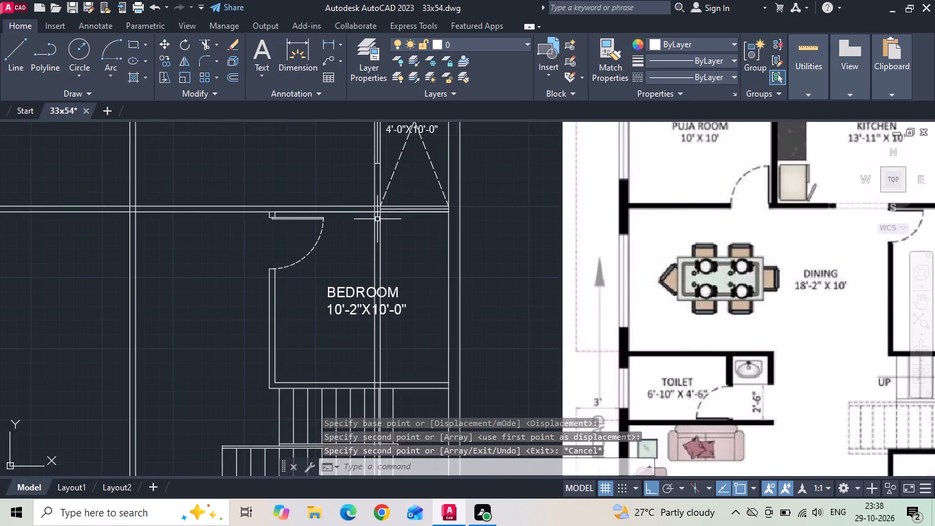
text(TR)
key(space)
scroll(379, 212, up, 3)
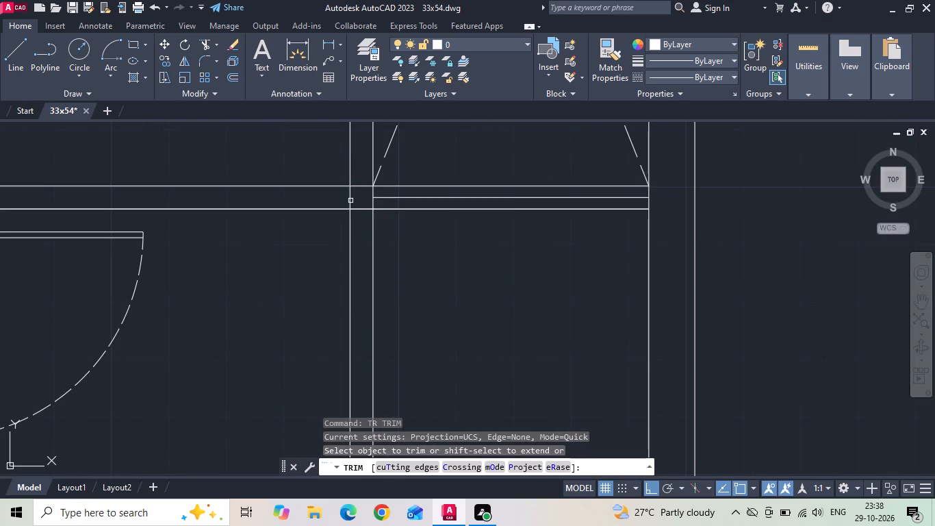
click(353, 196)
click(344, 197)
click(353, 186)
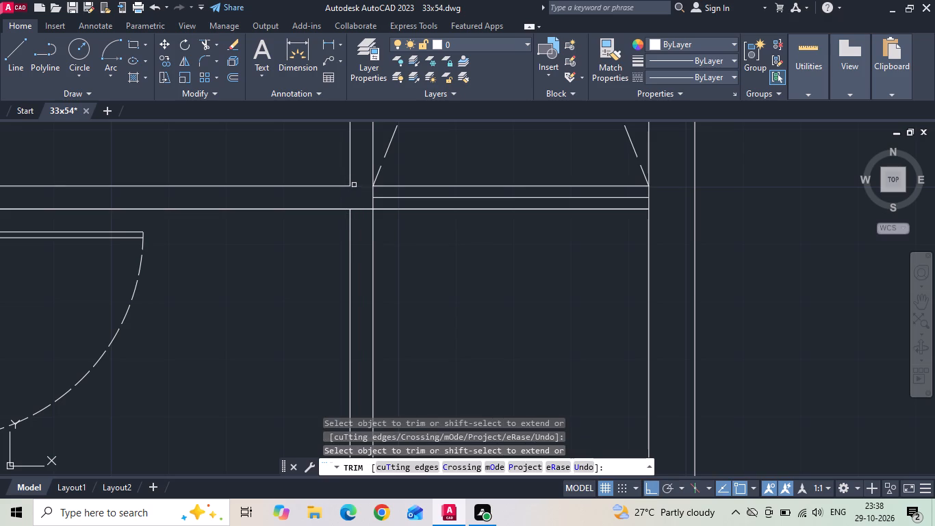
key(Escape)
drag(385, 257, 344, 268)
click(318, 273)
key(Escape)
Trim away both kitchen and wash area partition lines that extend below the horizontal wall into the bedroom and staircase.
text(TR)
key(space)
drag(318, 273, 367, 274)
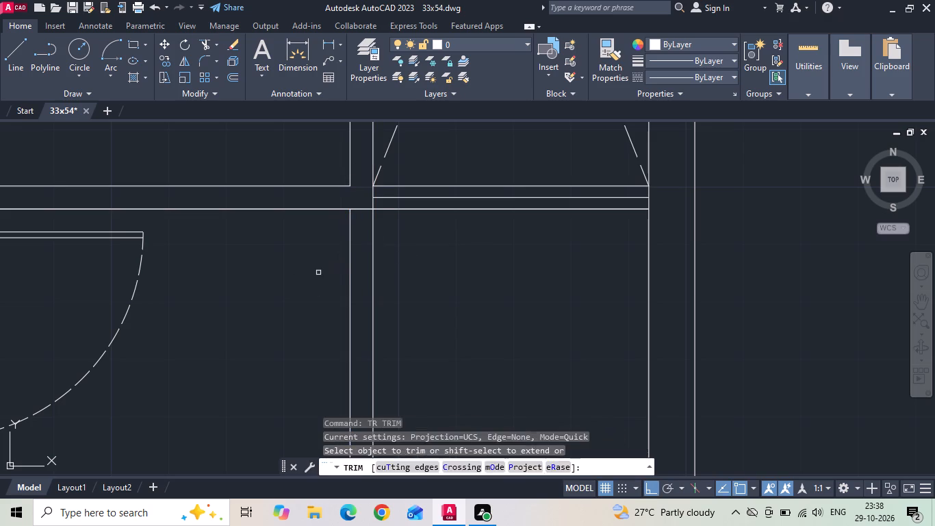
drag(367, 274, 383, 274)
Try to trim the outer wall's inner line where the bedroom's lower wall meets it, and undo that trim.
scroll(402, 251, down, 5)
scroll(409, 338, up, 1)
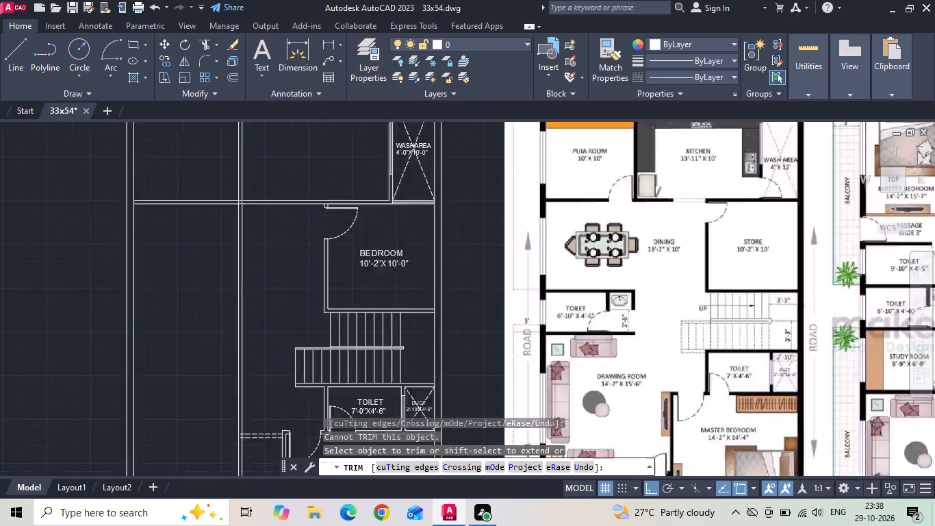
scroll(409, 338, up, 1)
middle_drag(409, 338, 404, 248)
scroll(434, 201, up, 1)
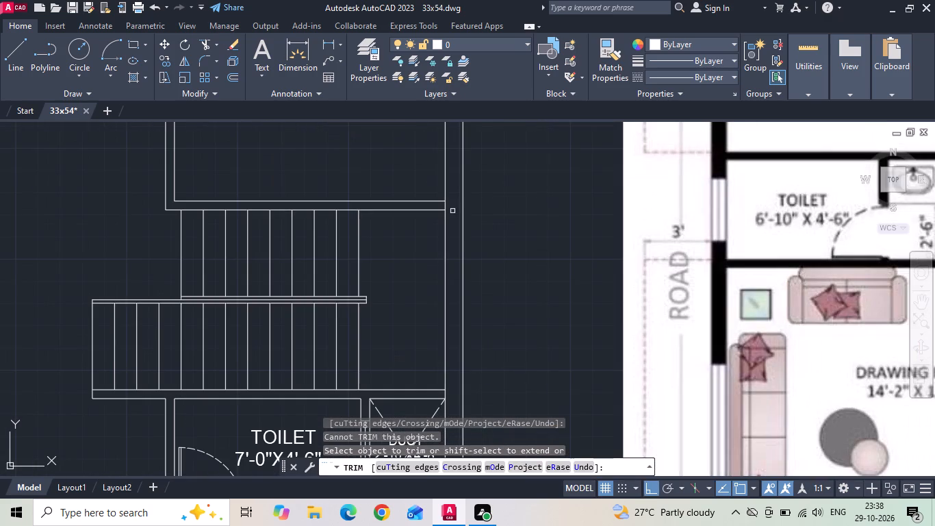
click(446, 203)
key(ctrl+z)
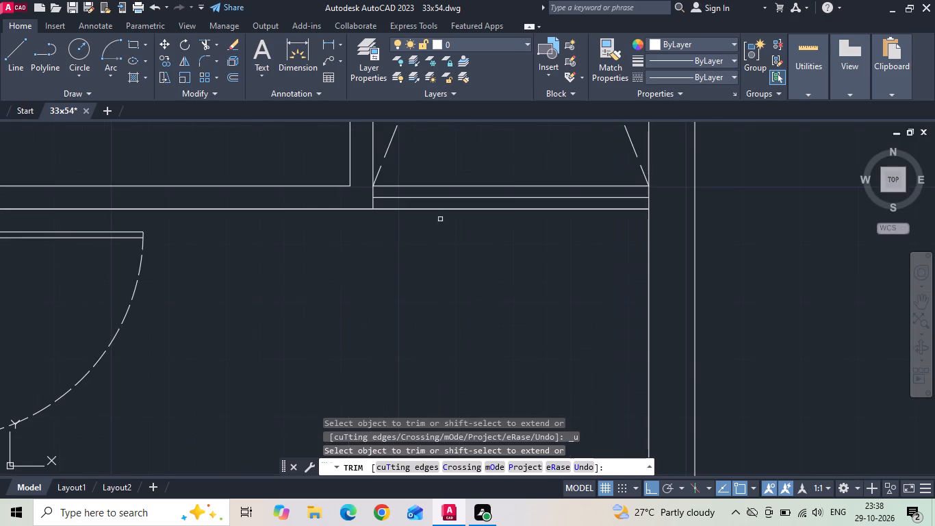
Trim the outer wall's inner line beside the staircase, just below the bedroom's lower wall, using a fence.
scroll(441, 214, down, 3)
middle_drag(487, 346, 457, 203)
scroll(459, 221, up, 3)
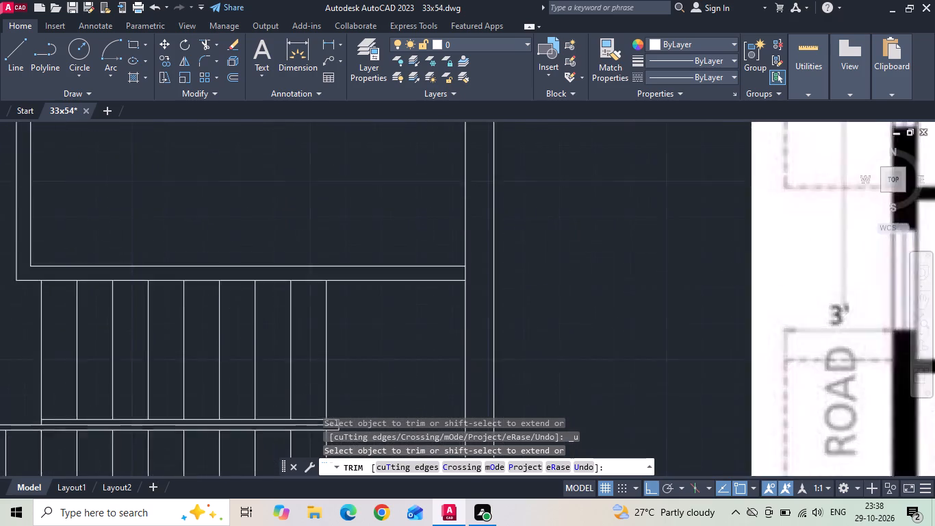
click(472, 305)
click(457, 303)
scroll(379, 191, down, 4)
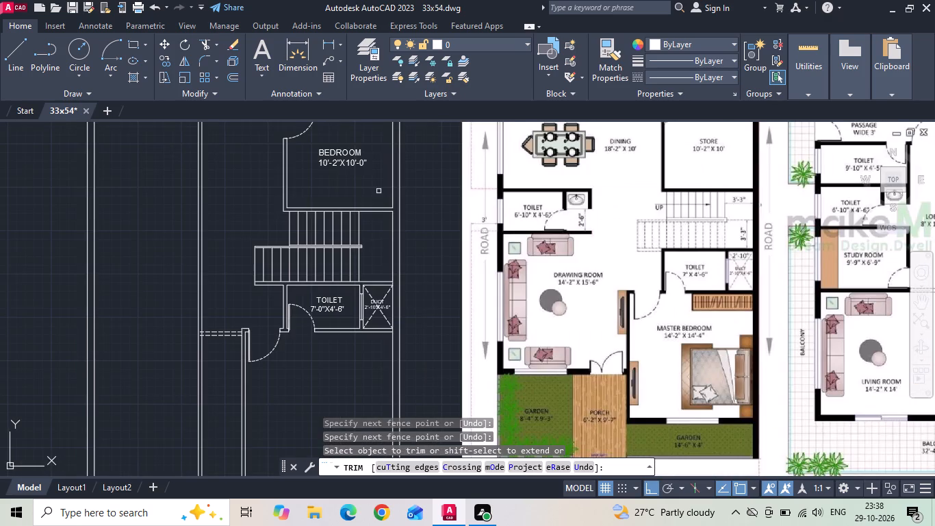
scroll(379, 191, down, 1)
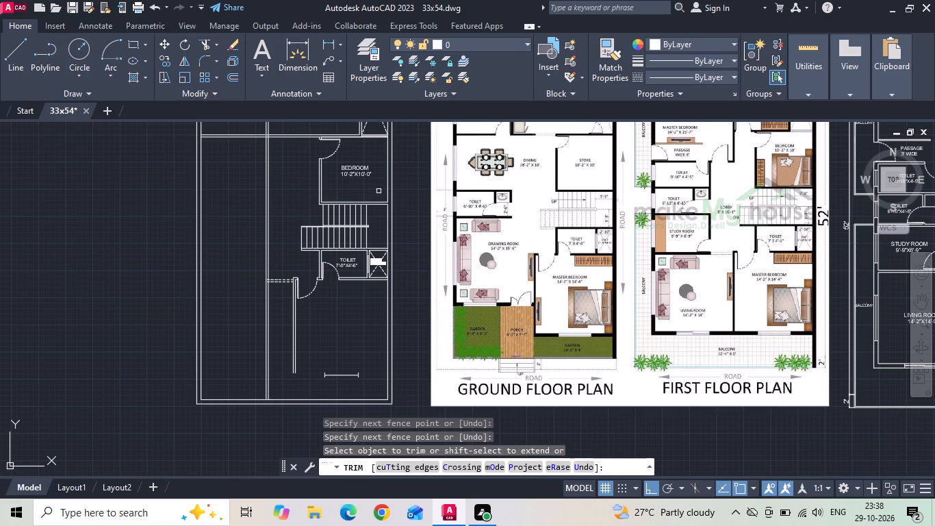
key(Escape)
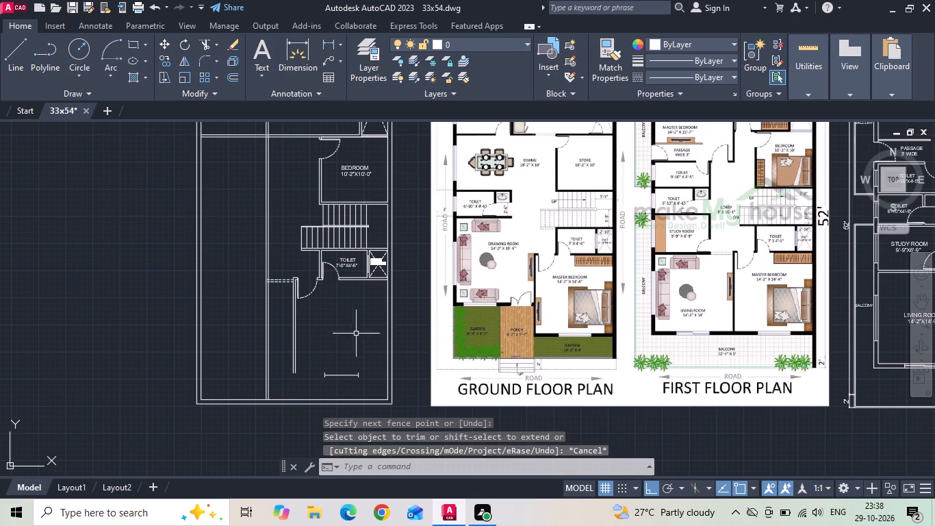
Copy the first floor master bedroom's lower wall lines and window into the ground floor plan, aligned on the duct's lower outer corner.
middle_drag(340, 347, 250, 301)
scroll(248, 299, down, 2)
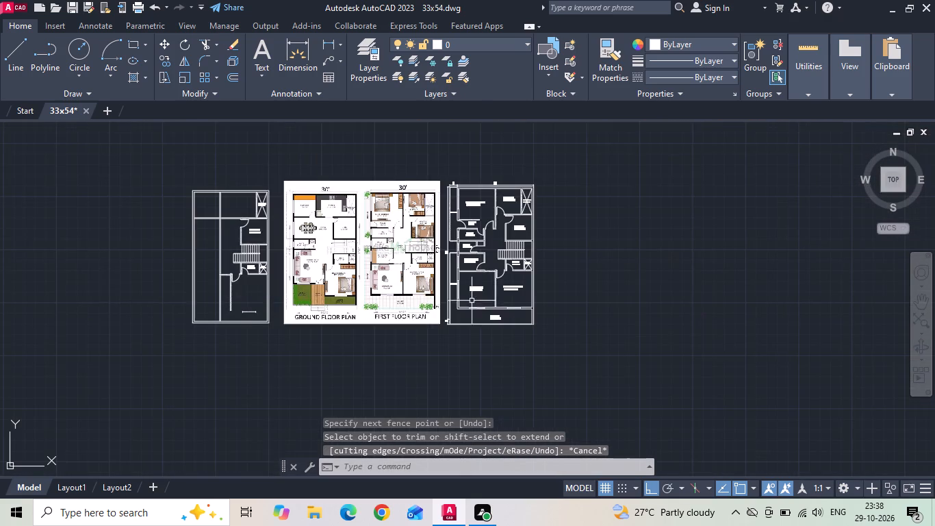
scroll(568, 314, up, 3)
scroll(428, 314, up, 1)
drag(367, 311, 359, 305)
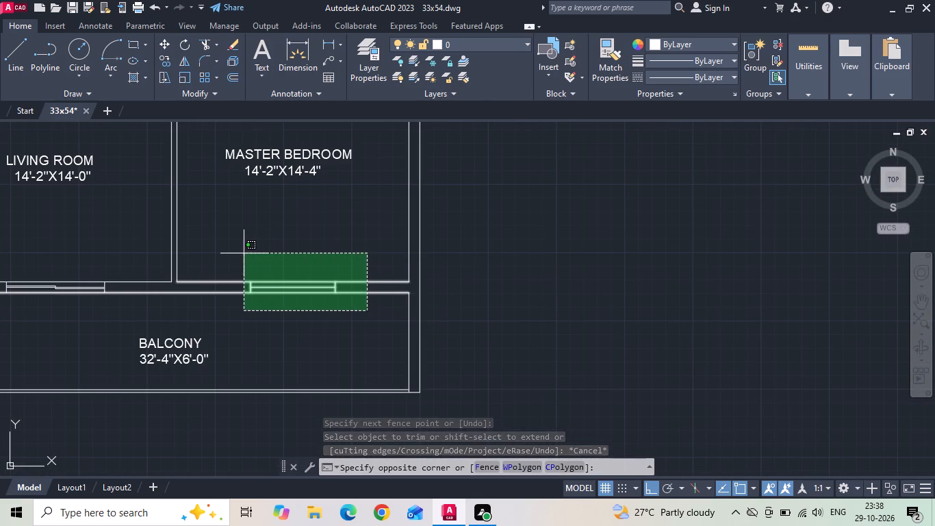
click(243, 253)
right_click(242, 254)
click(269, 282)
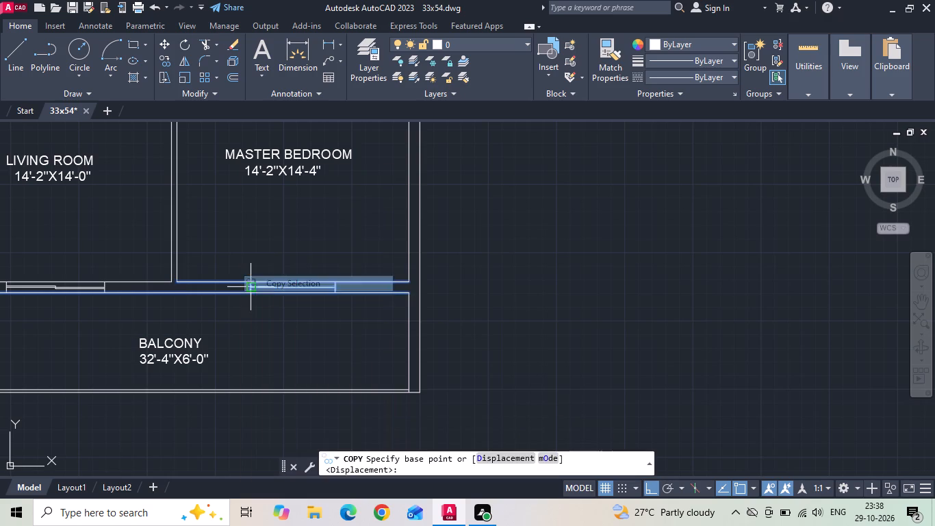
scroll(366, 334, down, 2)
scroll(373, 224, up, 2)
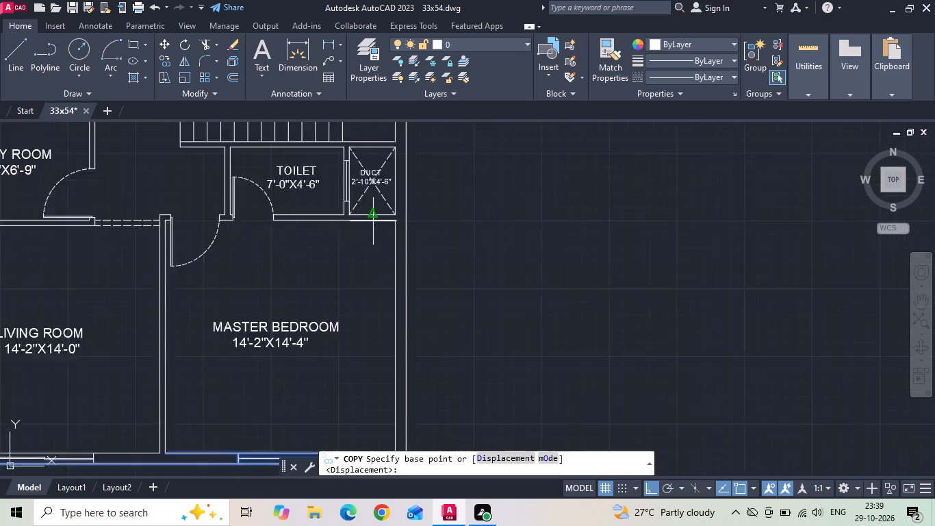
scroll(373, 221, up, 1)
click(404, 210)
scroll(509, 212, down, 4)
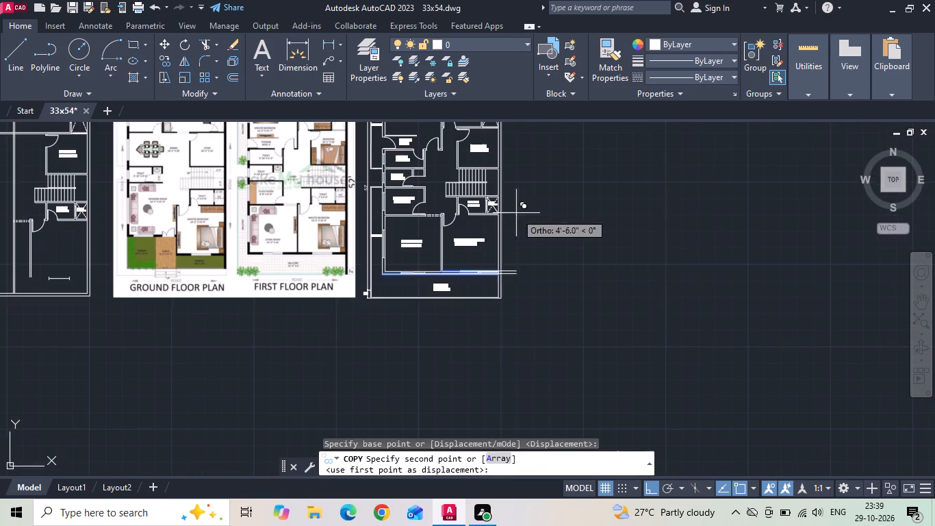
scroll(26, 212, up, 2)
scroll(163, 238, up, 4)
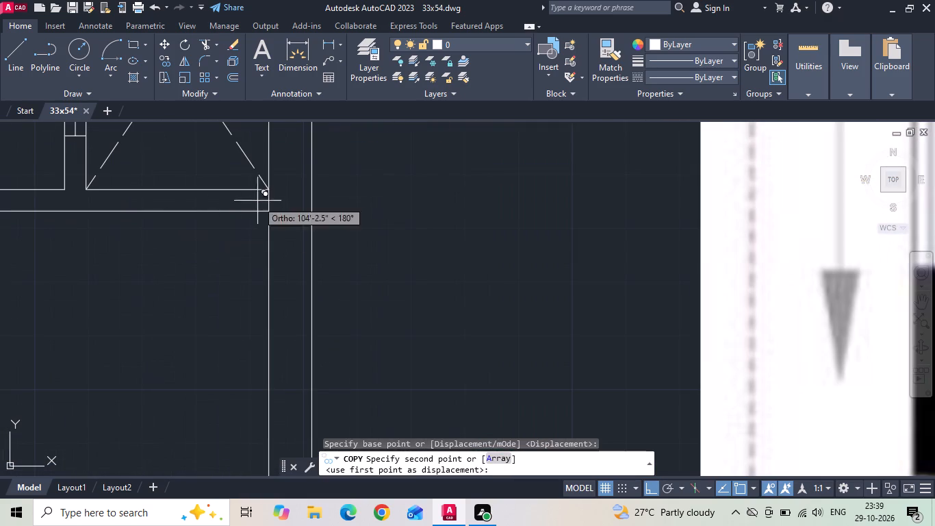
click(266, 190)
key(Escape)
Trim the outer wall's inner line where the wall below the duct meets it, using a fence.
key(t)
key(r)
key(space)
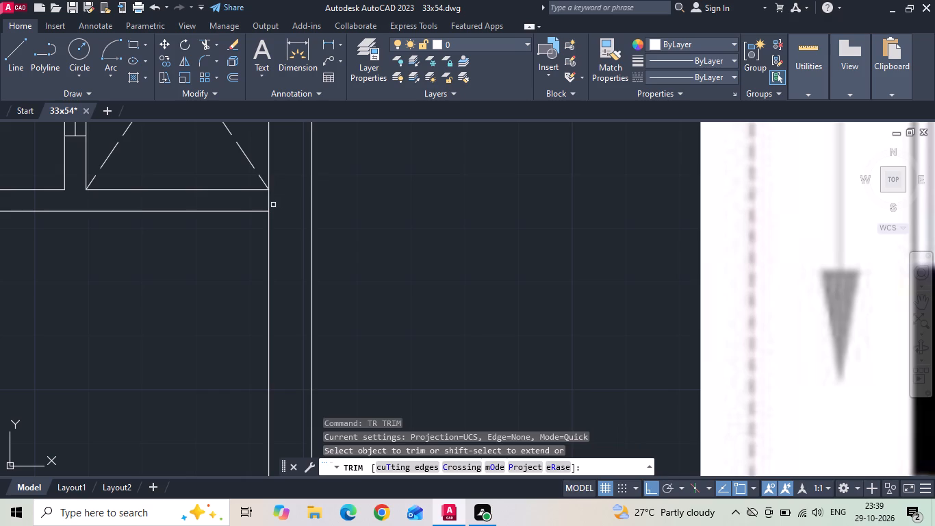
click(273, 205)
click(251, 199)
scroll(417, 174, down, 4)
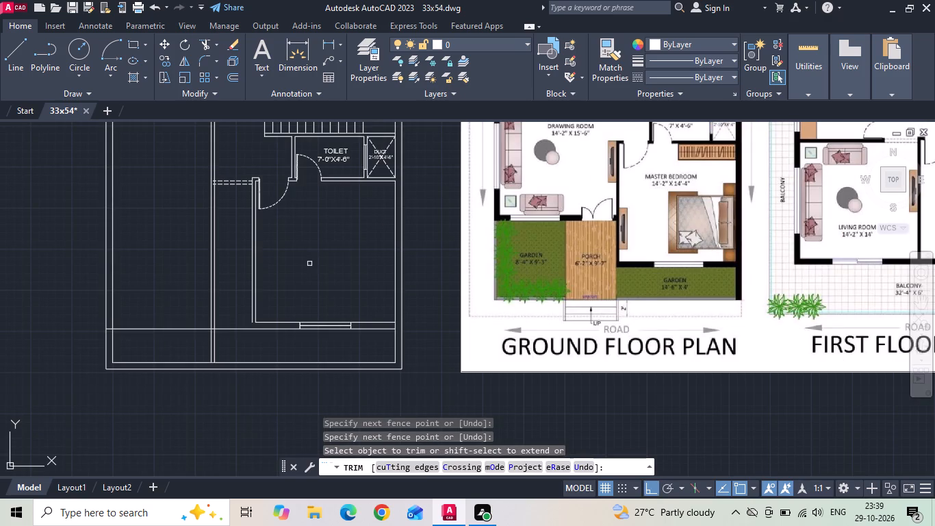
key(Escape)
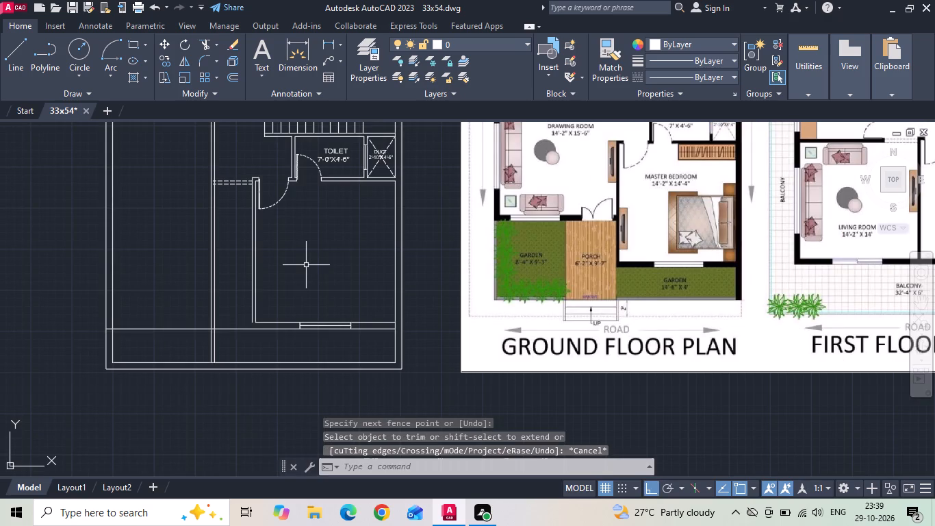
Trim away both partition lines that run below the horizontal wall through the dining area, using a fence.
middle_drag(238, 289, 241, 295)
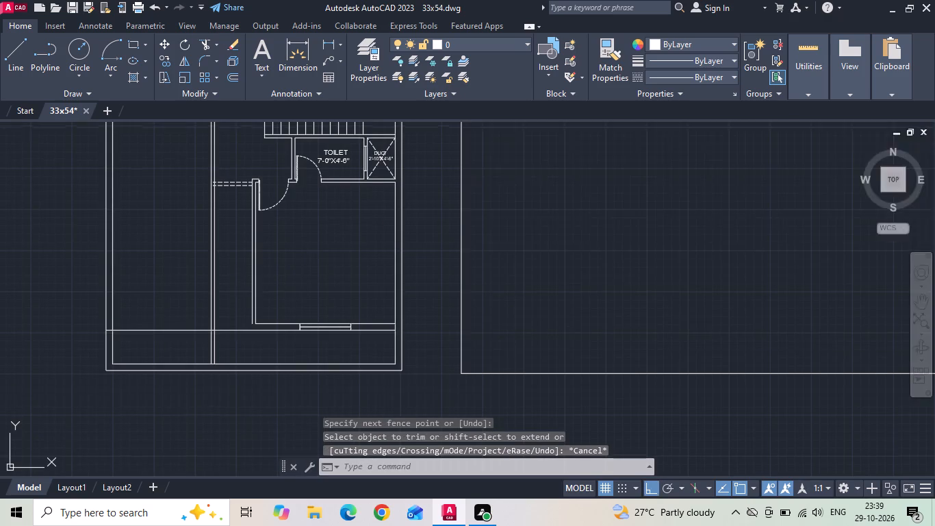
middle_drag(241, 295, 260, 336)
scroll(260, 336, down, 1)
middle_drag(253, 242, 255, 262)
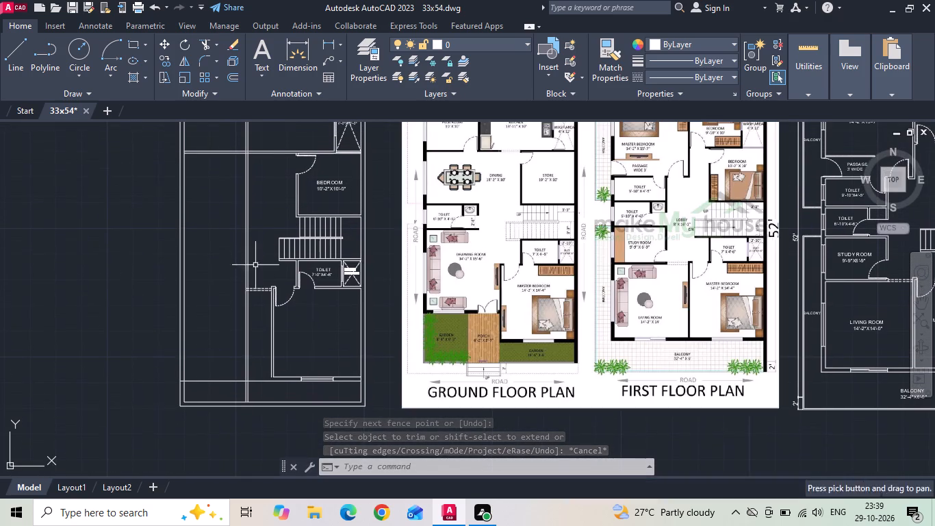
scroll(264, 266, down, 1)
scroll(253, 187, up, 2)
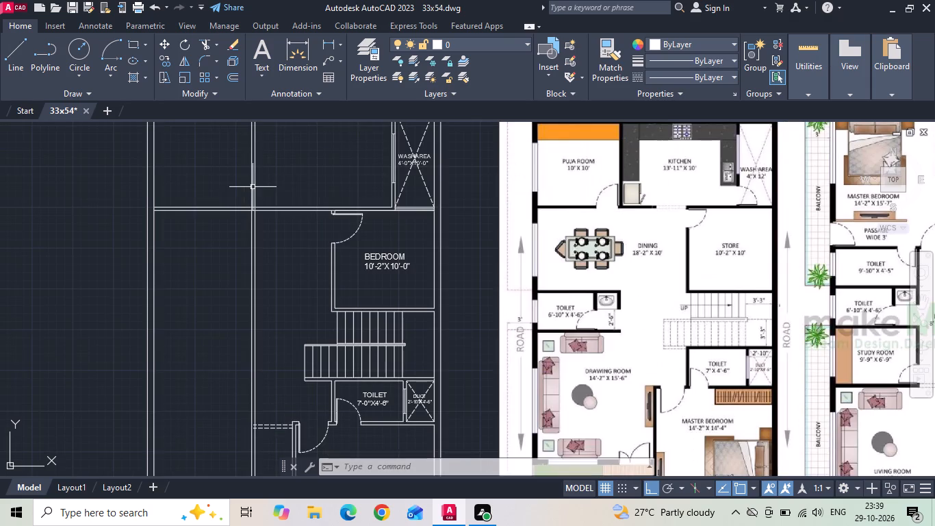
key(t)
key(r)
key(space)
drag(235, 260, 266, 308)
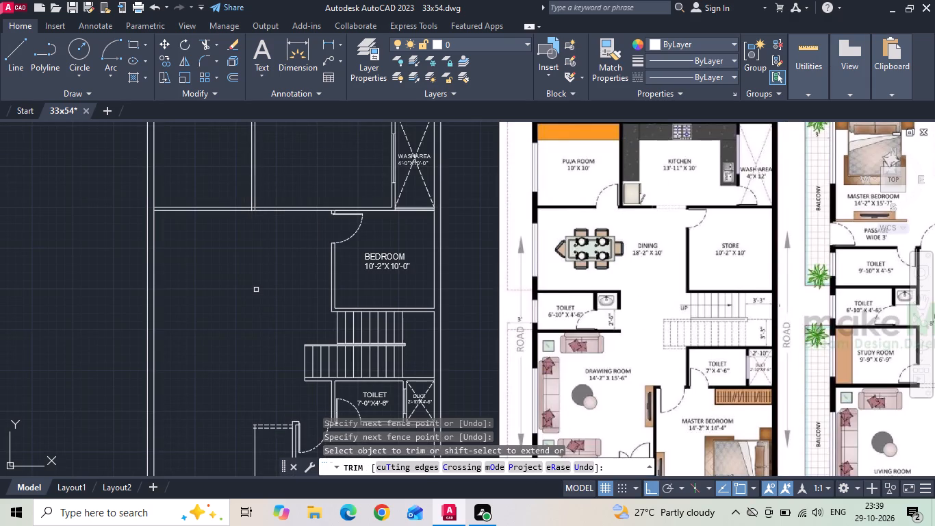
key(Escape)
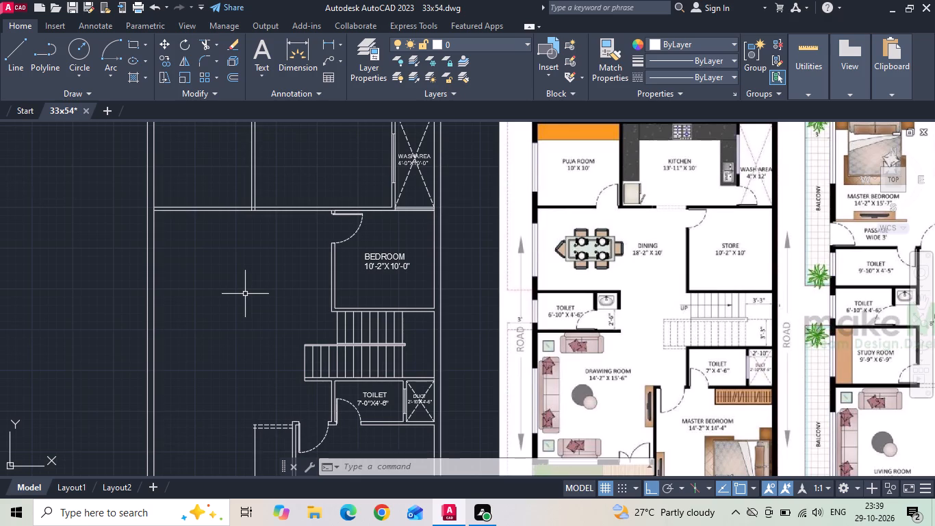
key(Escape)
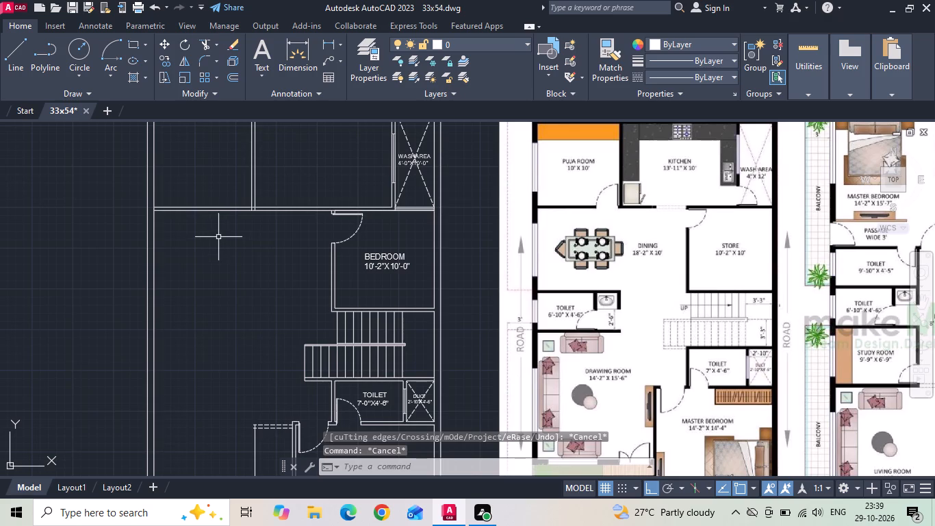
Copy the first floor 6'-10"X4'-6" toilet with its walls, door, window, basin niche and label into the ground floor, aligned on the plan's outer upper corner.
scroll(241, 268, down, 2)
scroll(648, 290, up, 3)
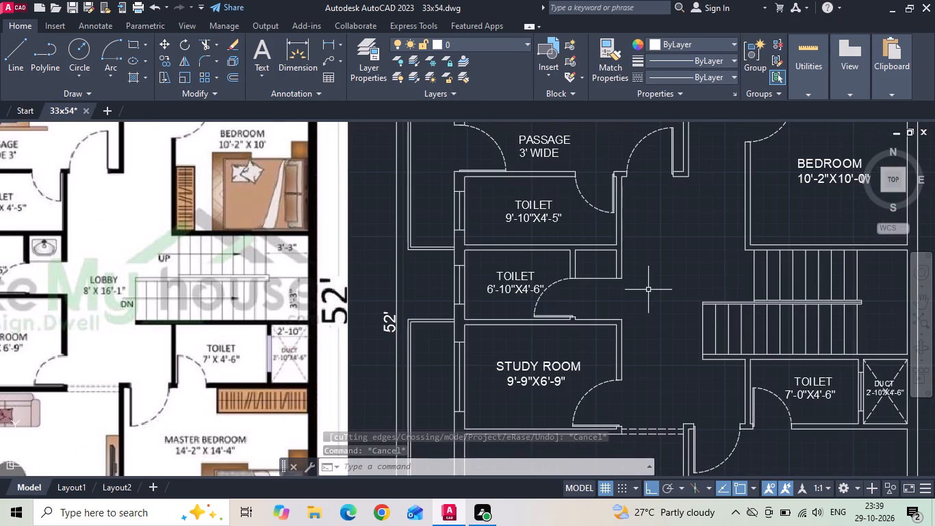
scroll(649, 290, down, 1)
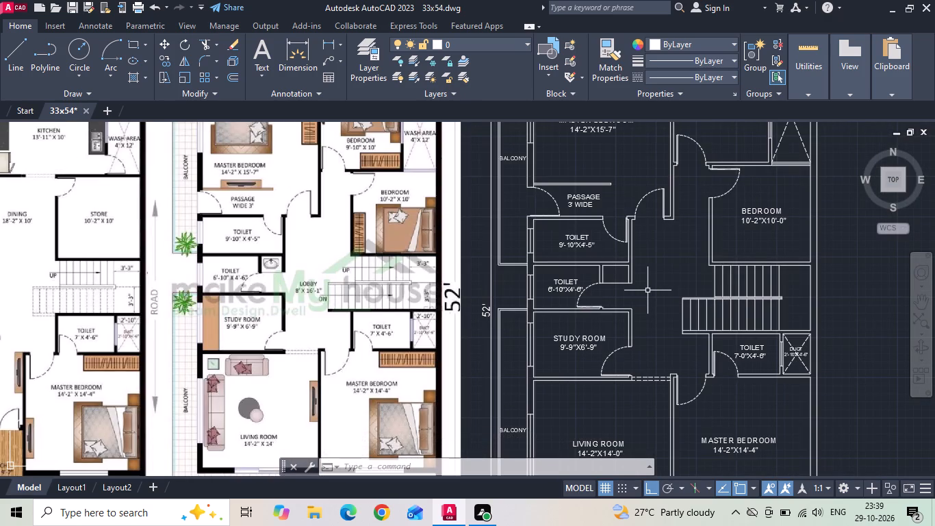
middle_drag(648, 292, 756, 294)
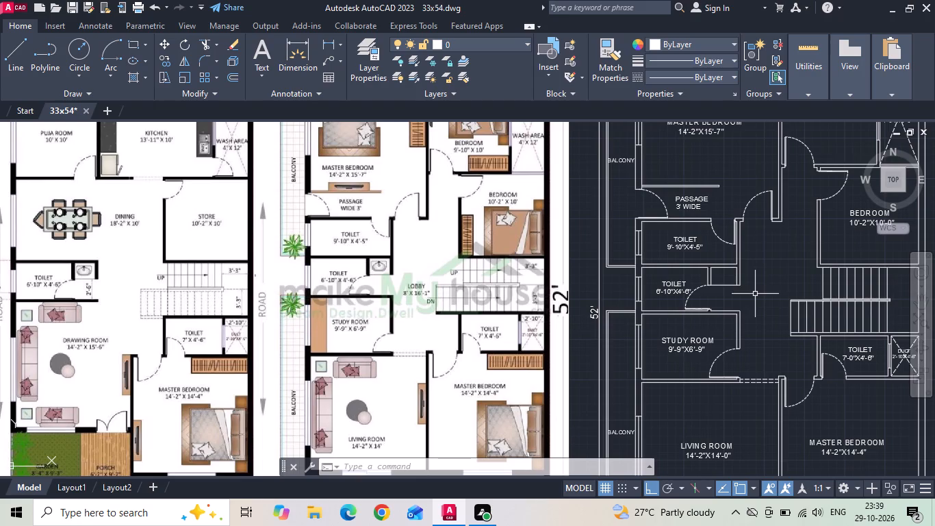
click(742, 301)
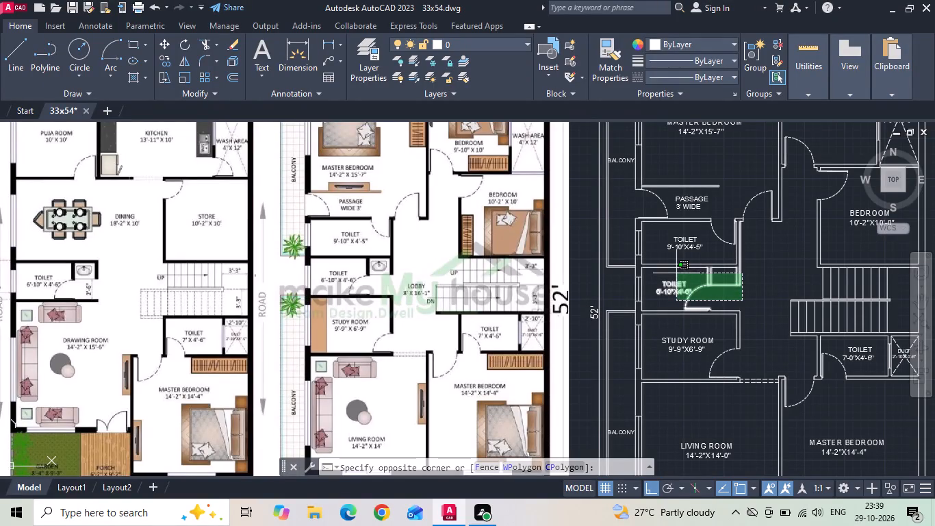
scroll(645, 281, up, 1)
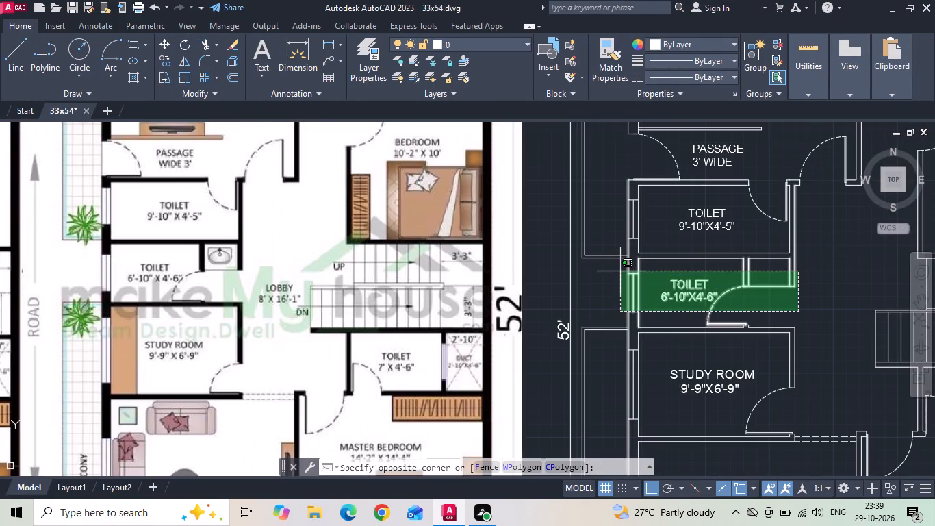
click(688, 282)
drag(763, 249, 758, 277)
click(758, 278)
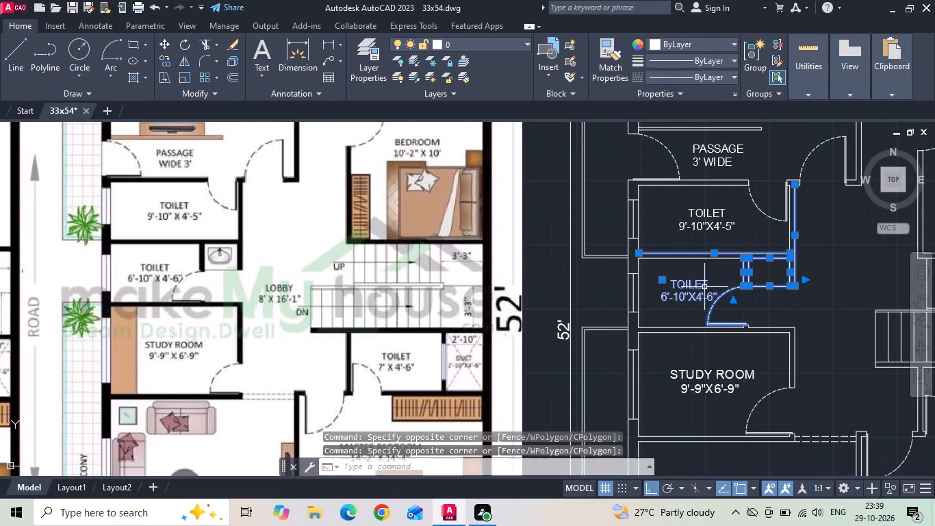
scroll(655, 254, up, 1)
click(650, 261)
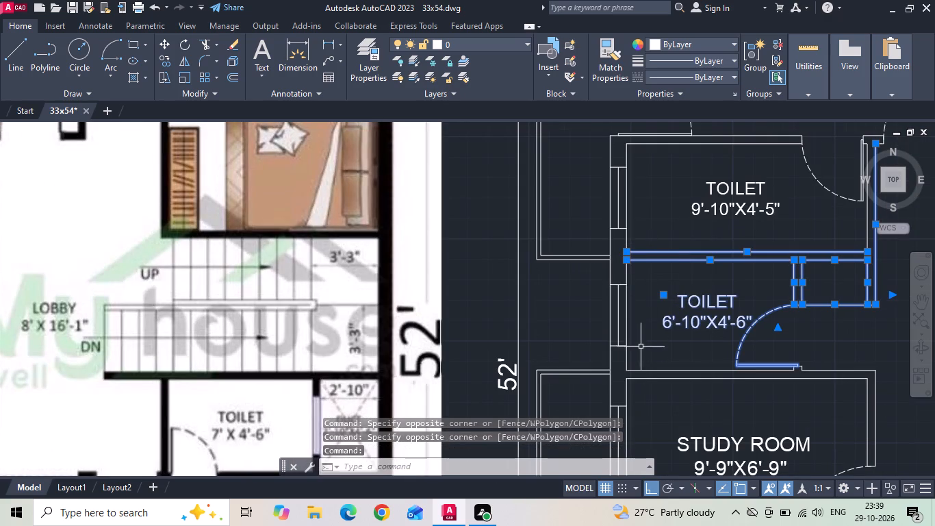
click(646, 369)
drag(833, 353, 811, 361)
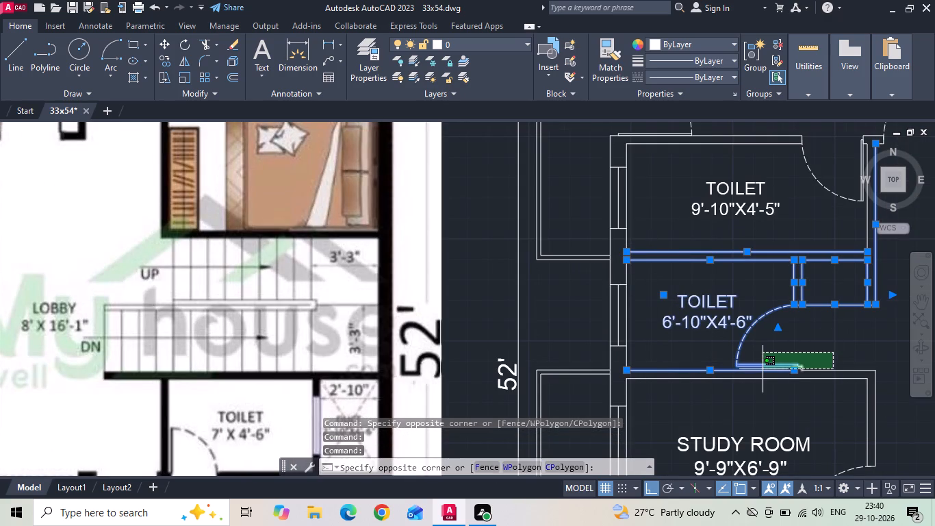
click(763, 369)
click(661, 338)
click(656, 342)
drag(581, 347, 589, 354)
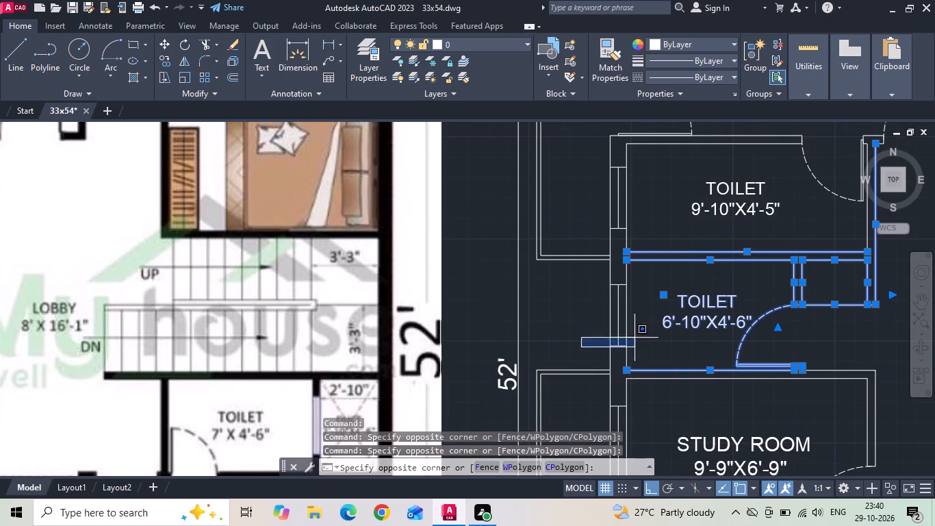
click(675, 281)
right_click(675, 280)
right_click(675, 280)
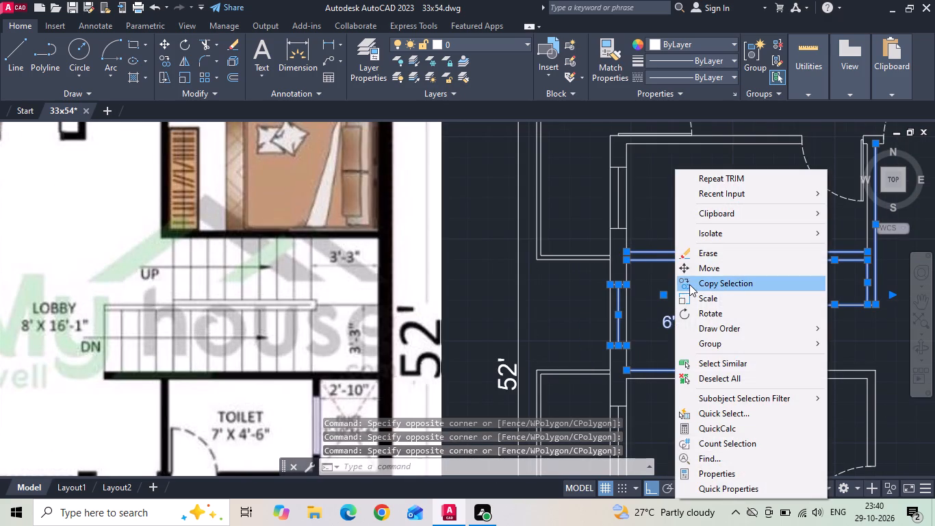
click(689, 284)
scroll(626, 330, down, 3)
scroll(615, 207, up, 2)
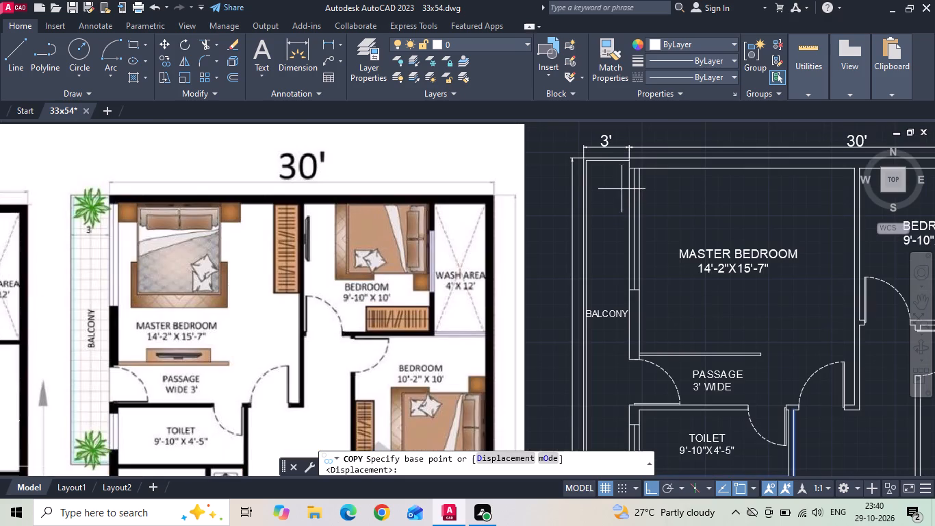
scroll(635, 160, up, 2)
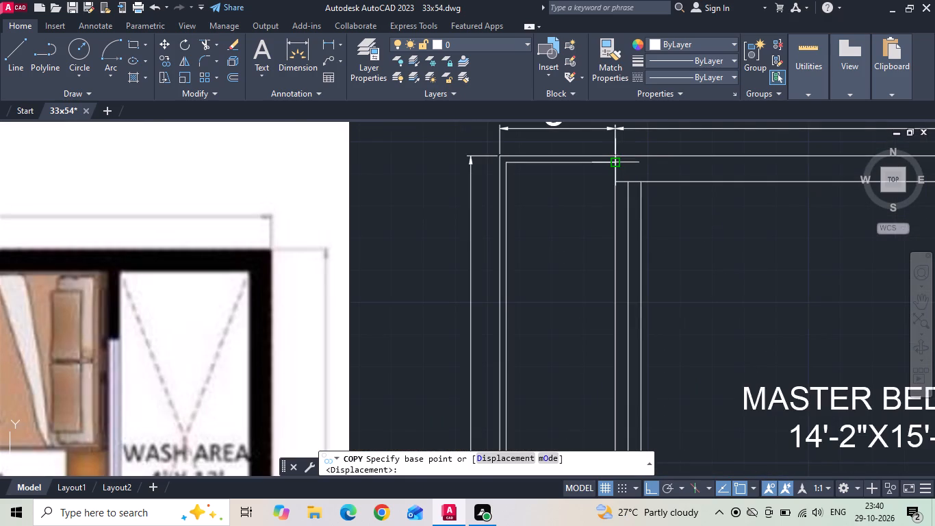
click(618, 154)
scroll(684, 199, down, 5)
scroll(320, 222, up, 1)
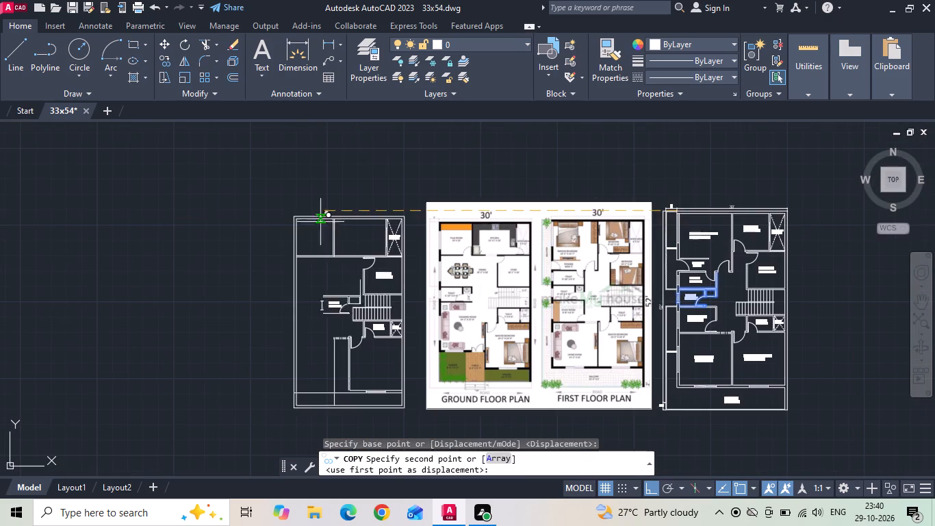
scroll(320, 222, up, 2)
click(207, 203)
scroll(305, 178, down, 2)
key(Escape)
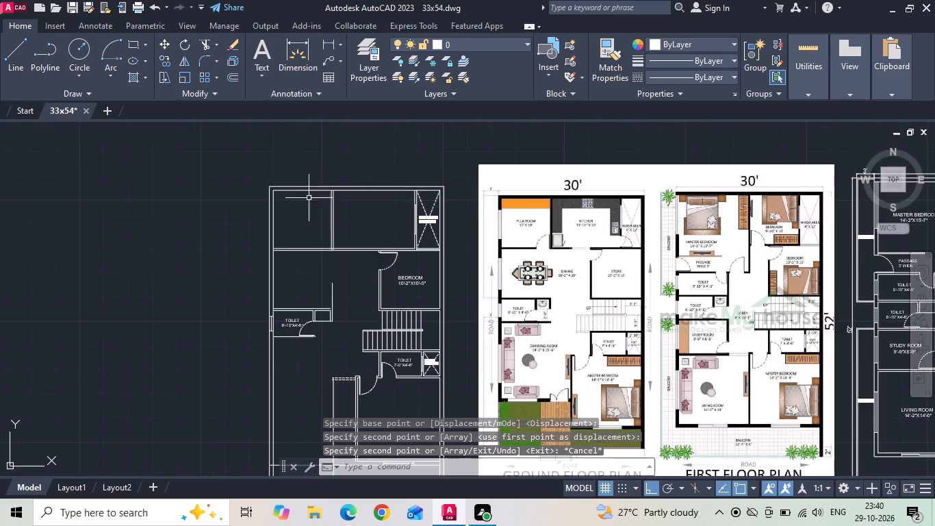
Extend the copied toilet's upper wall line to the outer line of the basin niche's side wall.
scroll(304, 312, up, 2)
scroll(305, 314, down, 1)
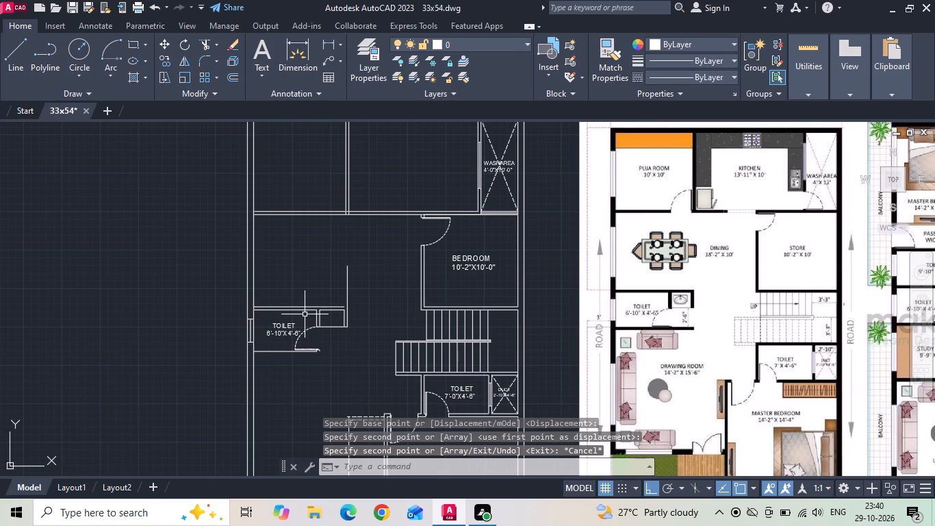
text(EX)
key(space)
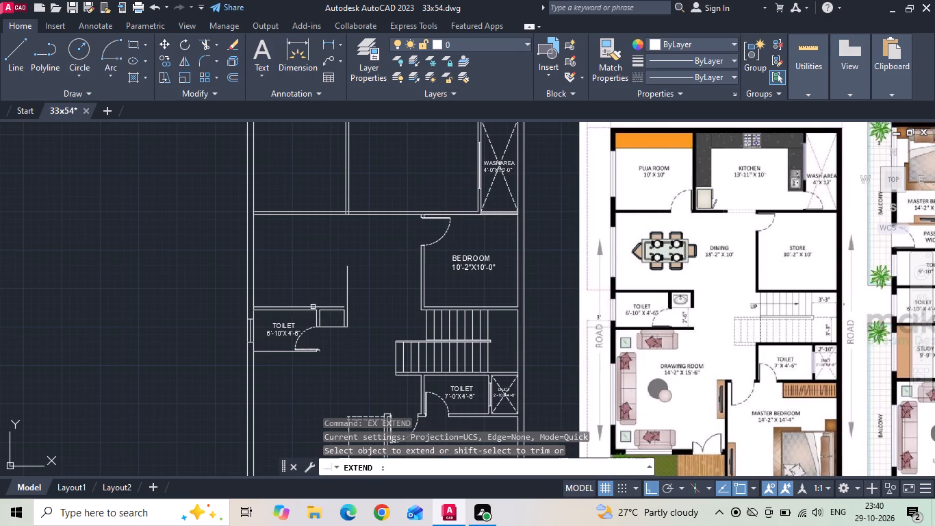
click(332, 306)
key(Escape)
Trim the niche's side wall line above the copied toilet and the outer wall's inner line where the toilet's upper wall meets it.
key(t)
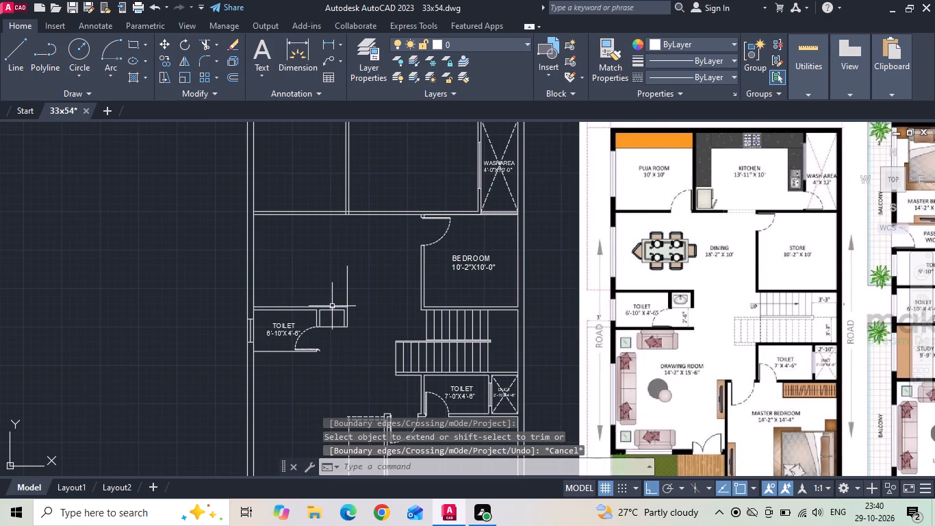
key(r)
key(space)
drag(333, 285, 358, 281)
scroll(241, 308, up, 2)
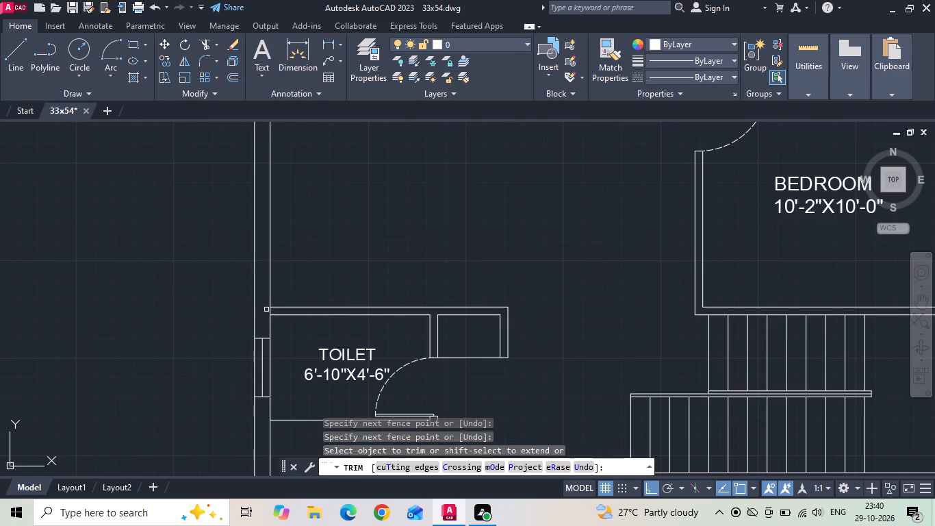
click(270, 312)
scroll(328, 264, down, 1)
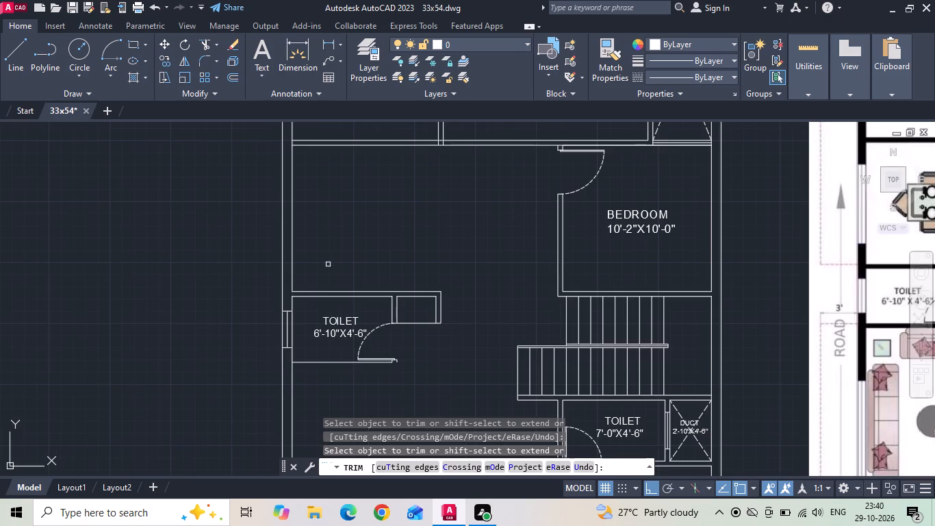
key(Escape)
Offset the lower wall line of the copied 6'-10"X4'-6" toilet 4" downward to give the wall its thickness.
text(O 4)
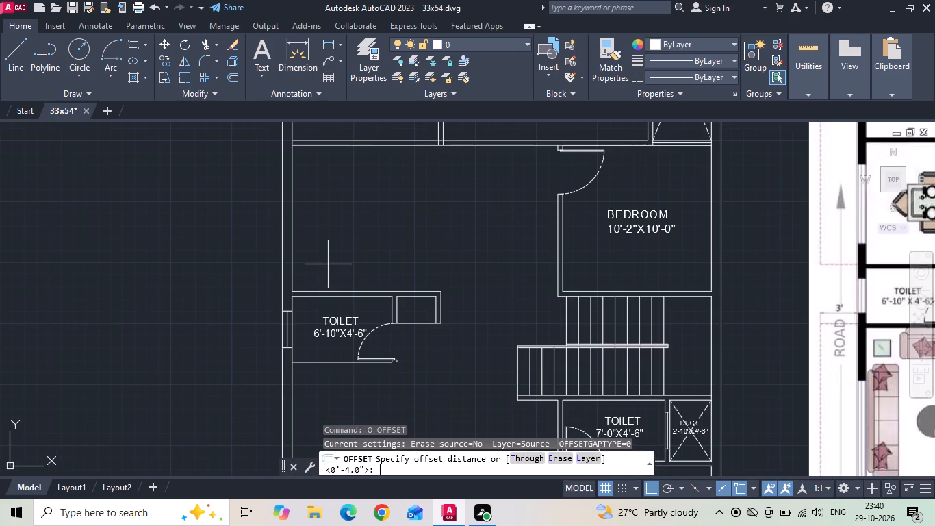
key(space)
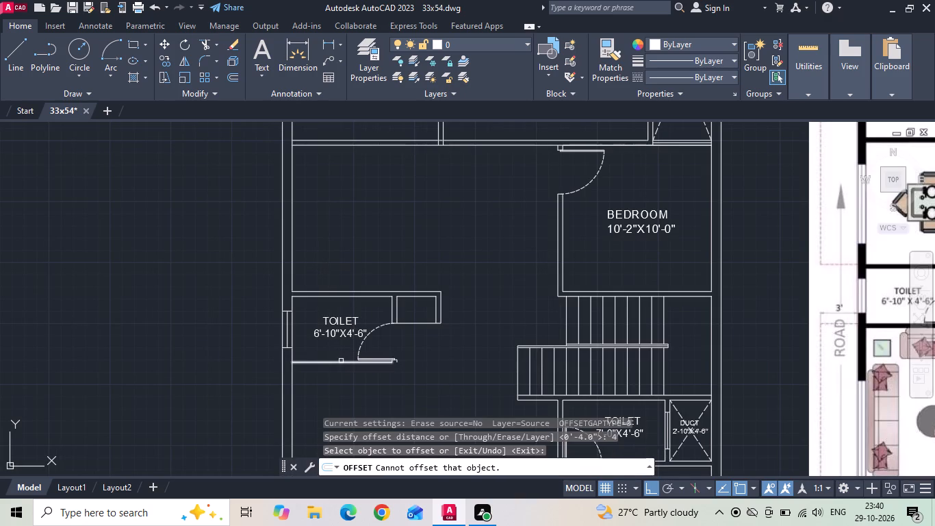
scroll(341, 361, down, 1)
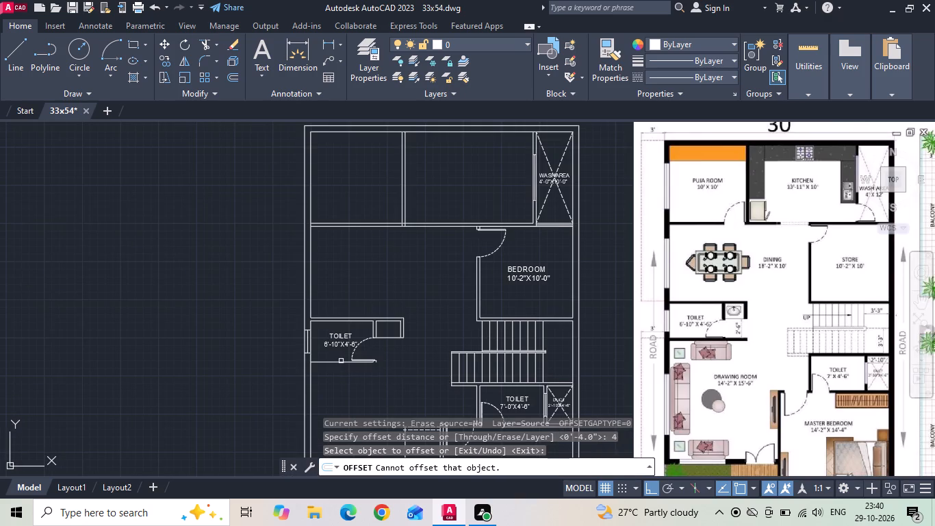
middle_drag(341, 361, 337, 319)
click(337, 321)
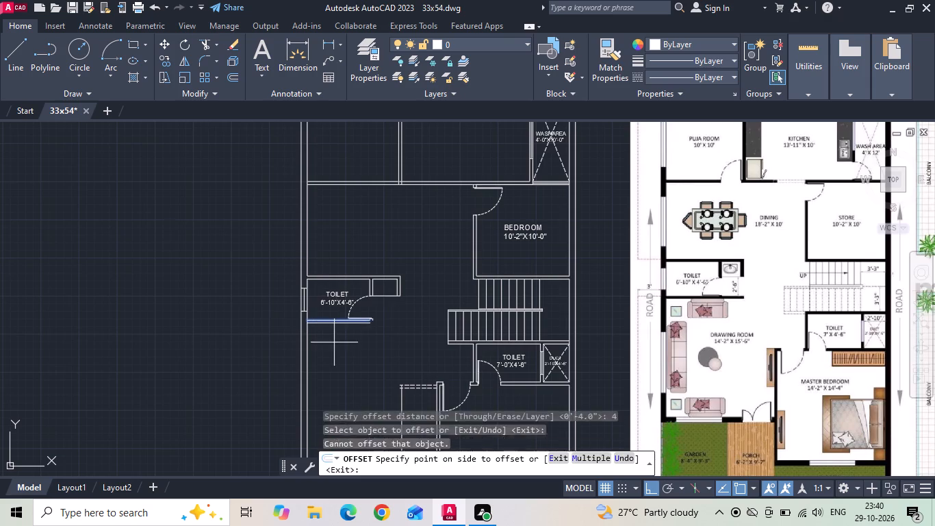
click(334, 342)
key(Escape)
Fillet the offset wall line with the short jamb line beside the toilet door to close the wall end.
scroll(333, 336, up, 1)
text(F)
key(space)
scroll(348, 323, up, 1)
scroll(416, 302, up, 1)
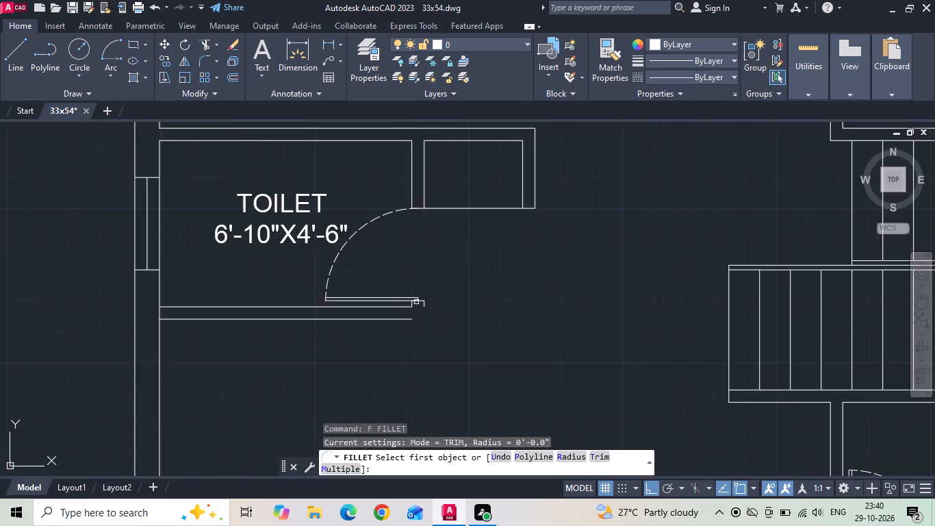
scroll(416, 302, up, 1)
click(426, 305)
click(395, 330)
Change all tread lines of the lower stair flight, including its end line, to a dashed linetype.
scroll(331, 293, down, 2)
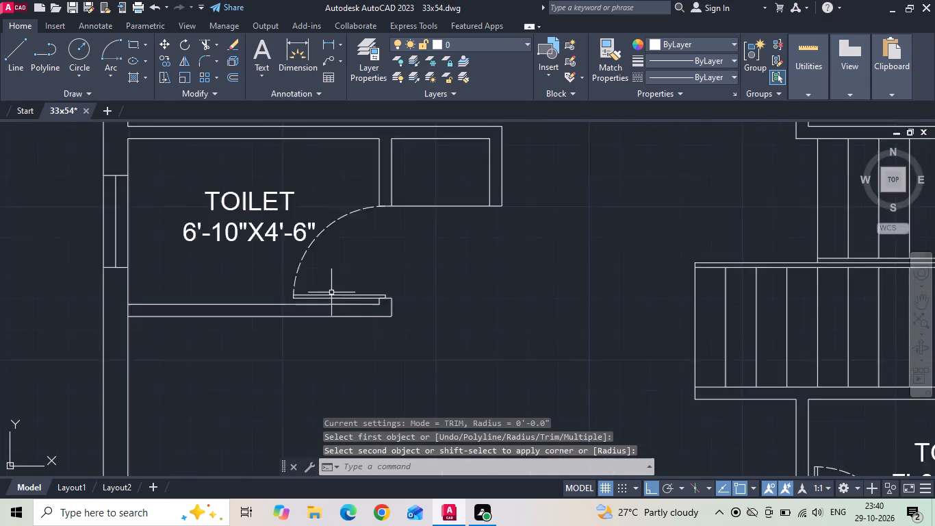
scroll(331, 292, down, 2)
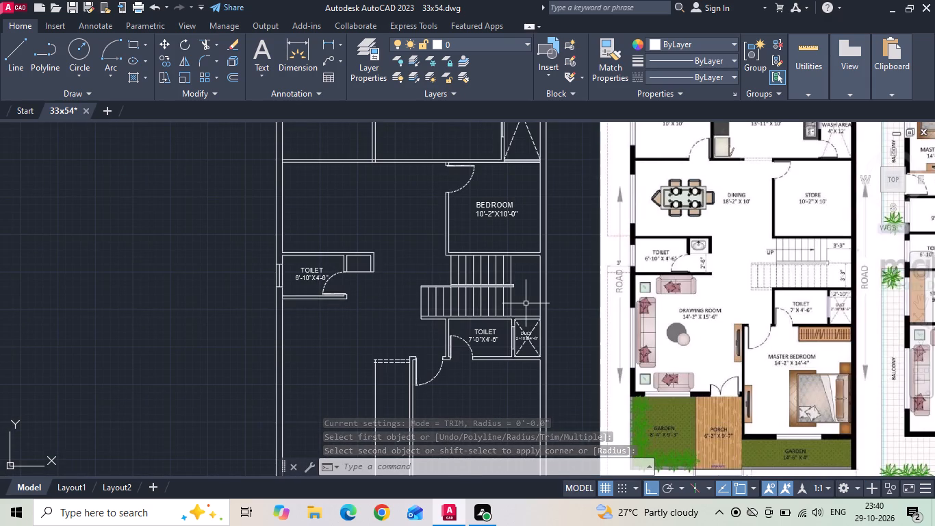
scroll(515, 303, up, 1)
middle_drag(512, 302, 433, 305)
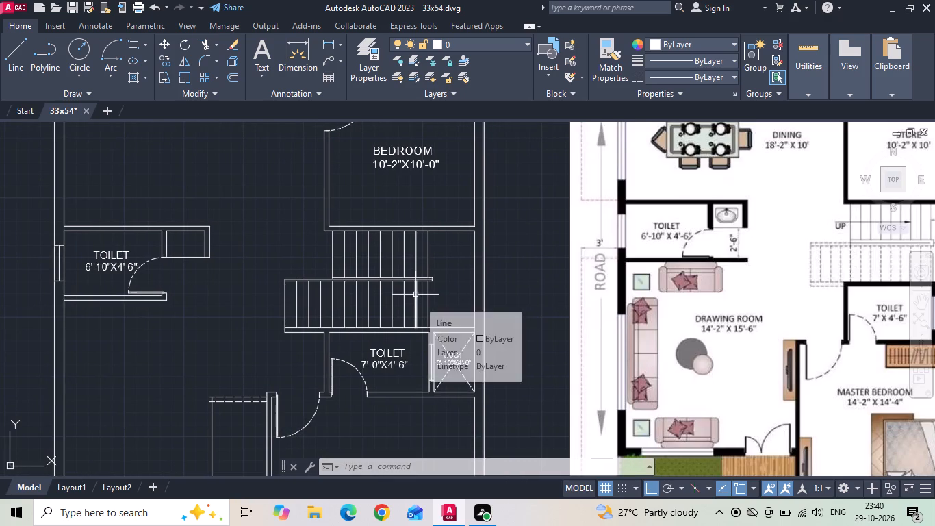
scroll(352, 283, up, 3)
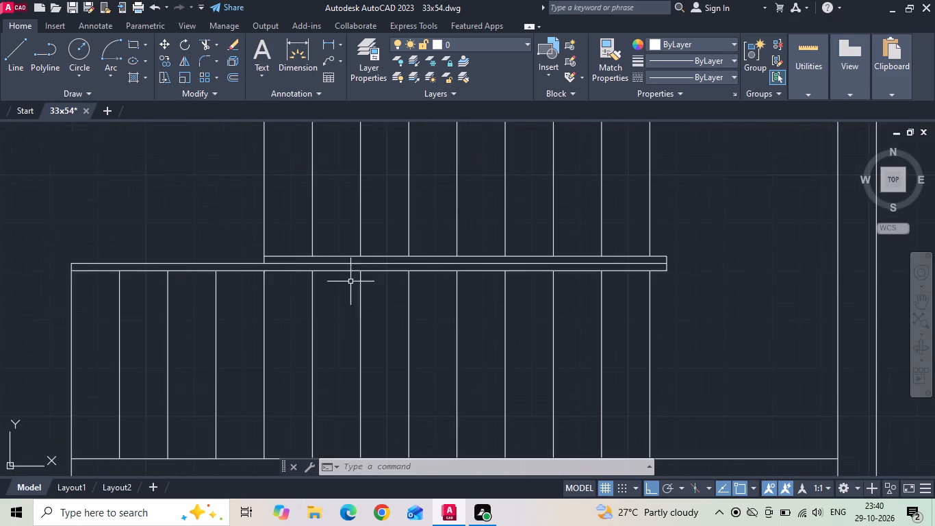
scroll(244, 261, down, 3)
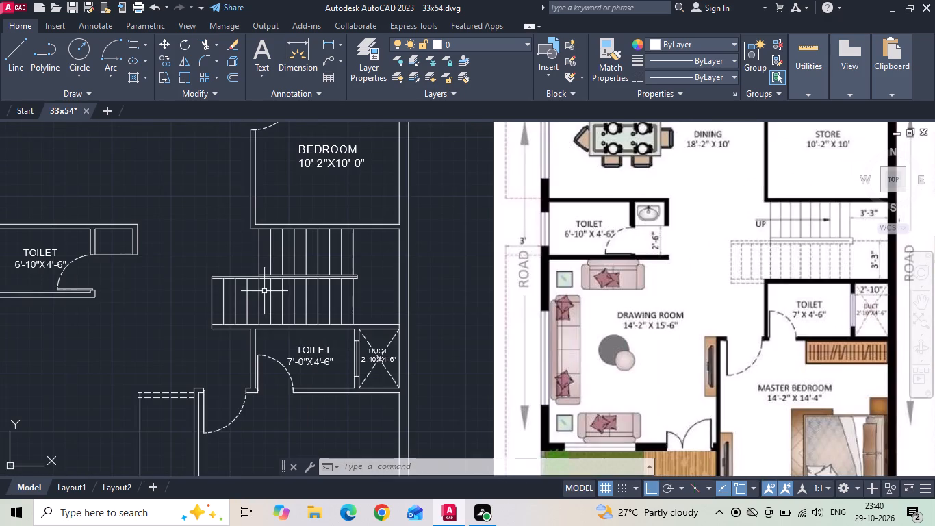
scroll(269, 302, up, 1)
drag(437, 306, 426, 310)
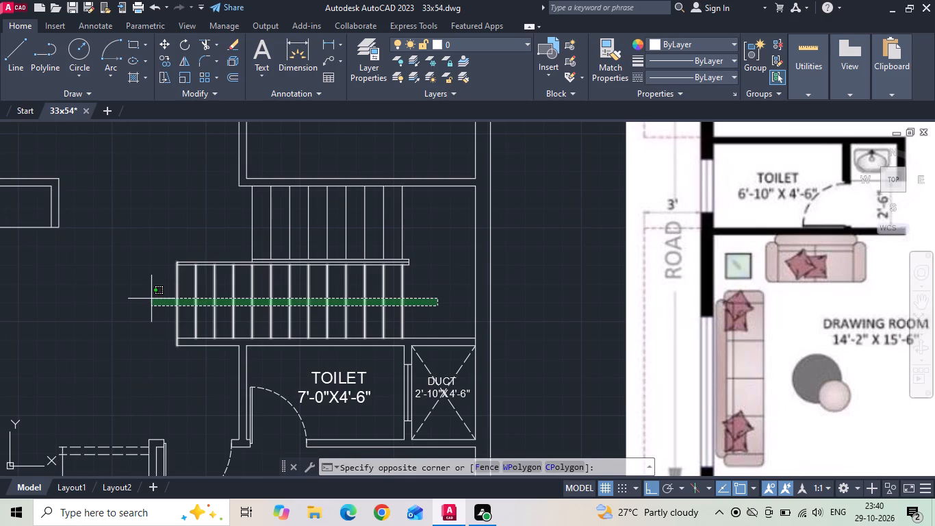
click(151, 299)
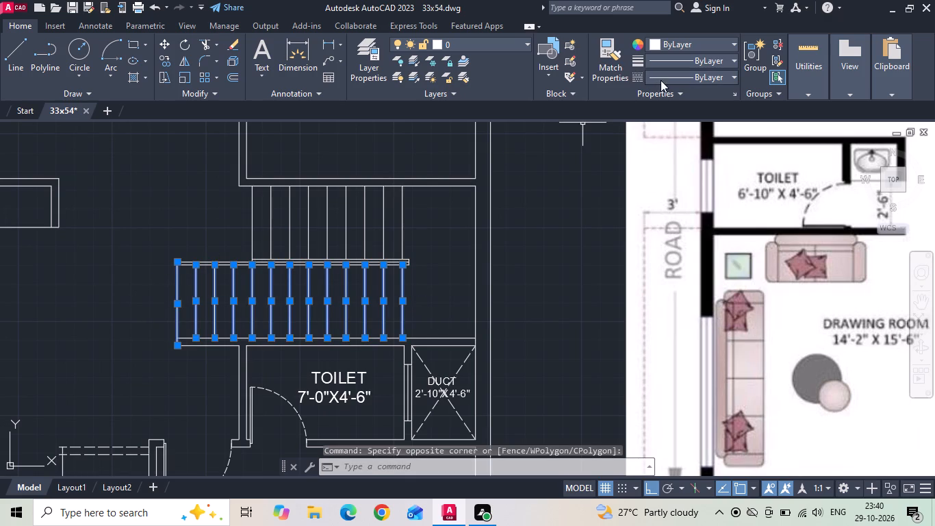
click(662, 81)
click(669, 123)
key(Escape)
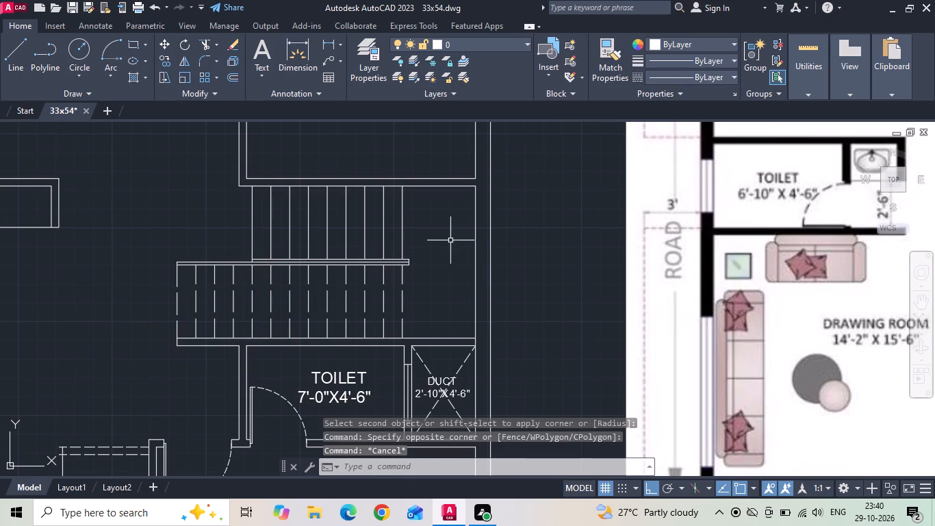
Draw a horizontal line across the stair landing from the midpoint of the divider's end to the outer wall's inner line.
scroll(229, 321, down, 1)
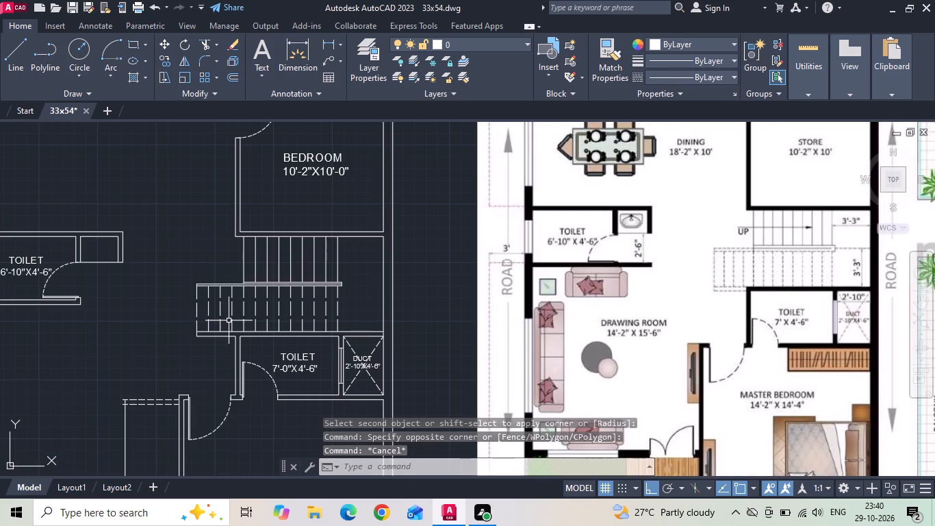
key(l)
key(space)
scroll(324, 276, up, 1)
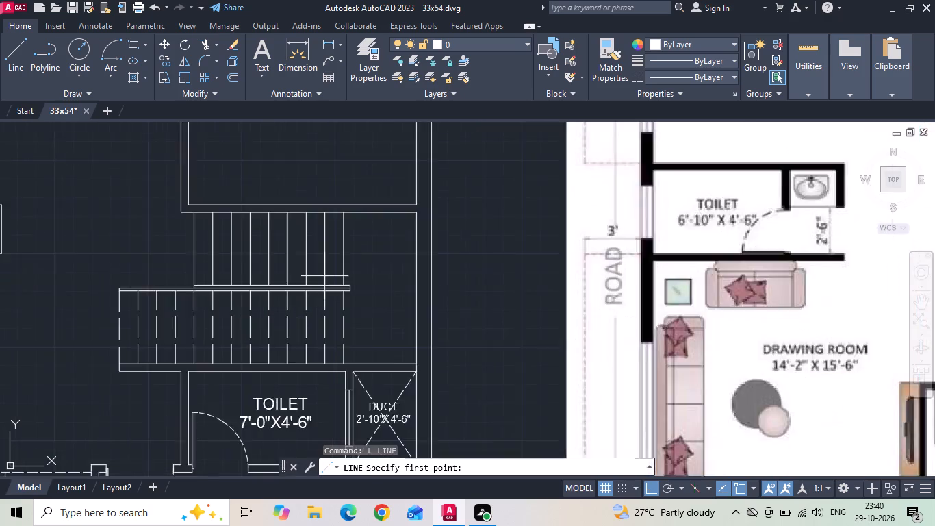
scroll(324, 276, up, 2)
scroll(386, 307, up, 1)
click(383, 306)
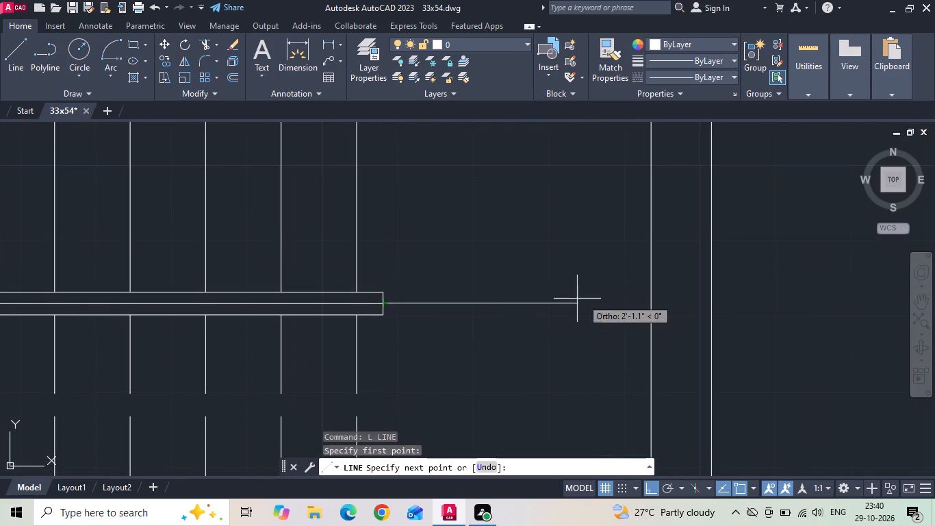
click(650, 299)
key(Escape)
Match the new landing line's properties to a dashed tread of the lower flight.
click(618, 69)
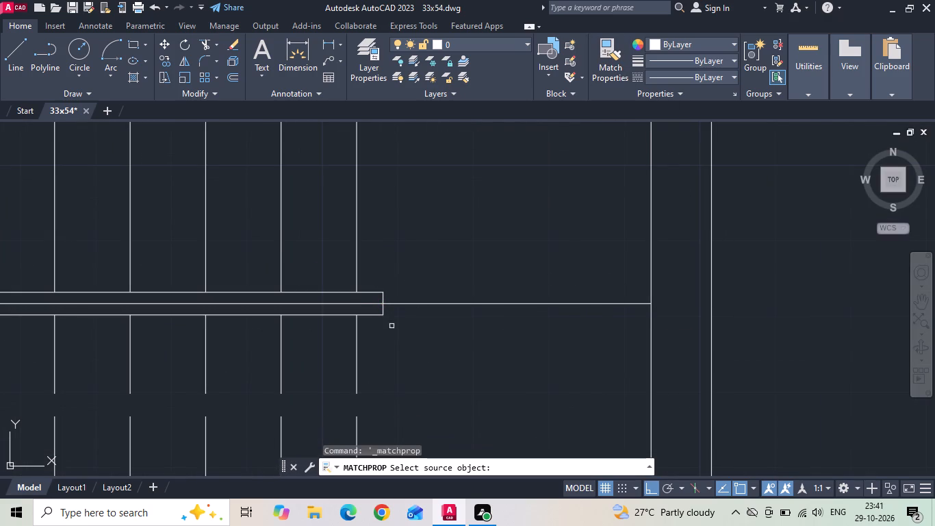
click(357, 353)
drag(489, 261, 463, 322)
click(461, 327)
scroll(498, 262, down, 2)
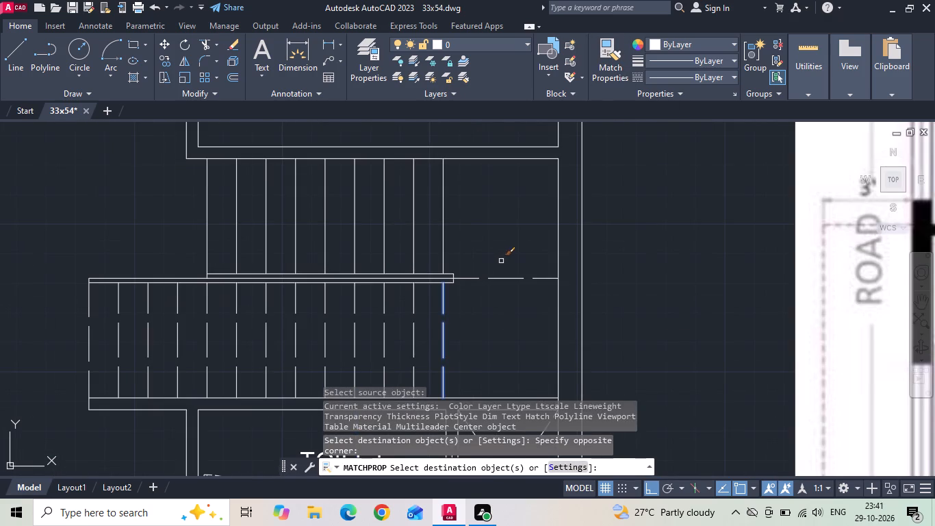
key(Escape)
Set the linetype scale of the dashed landing line and all the lower flight's dashed treads to 0.5.
drag(523, 250, 513, 288)
click(509, 292)
drag(469, 332, 458, 333)
click(86, 332)
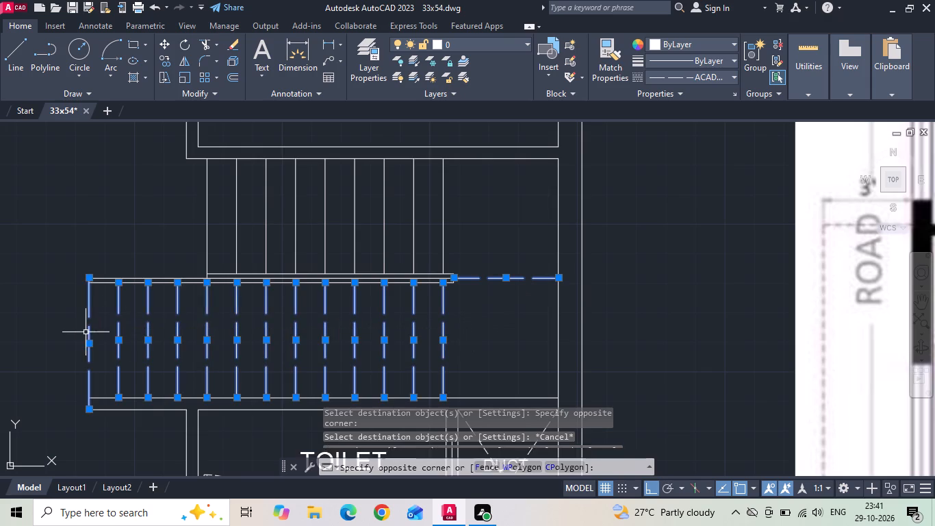
right_click(85, 332)
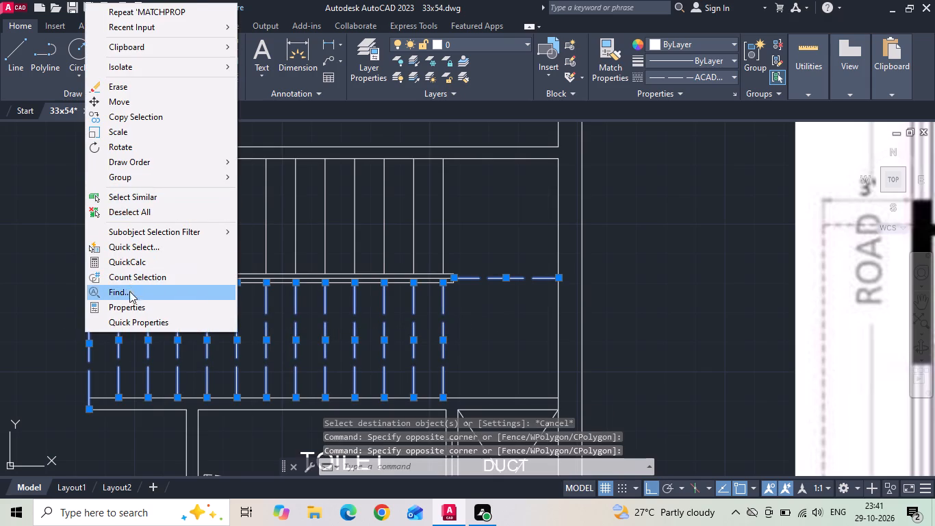
click(129, 303)
click(102, 114)
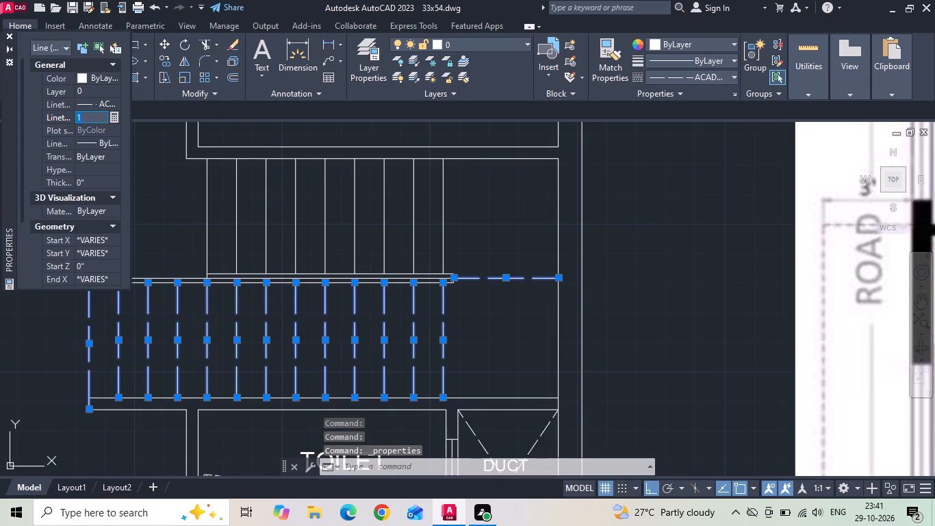
text(.5)
key(Return)
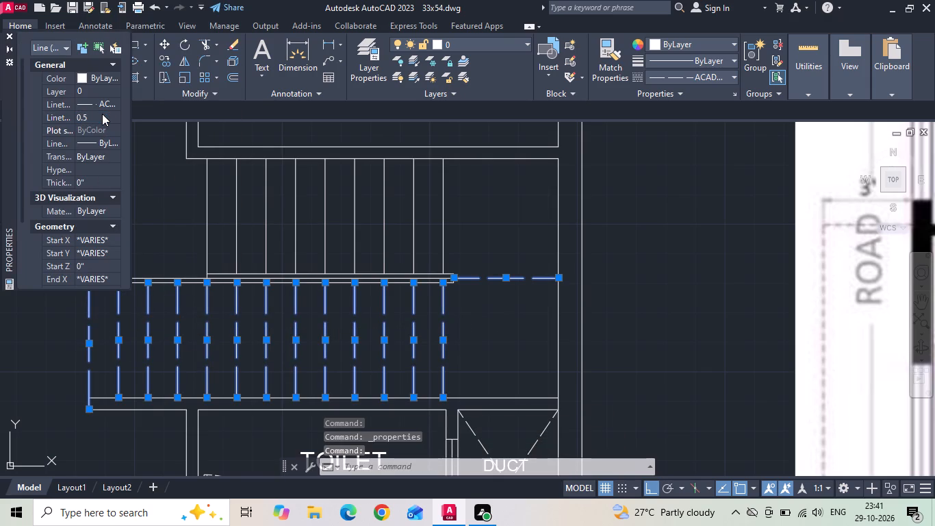
key(Escape)
key(Escape)
scroll(224, 210, down, 1)
key(Escape)
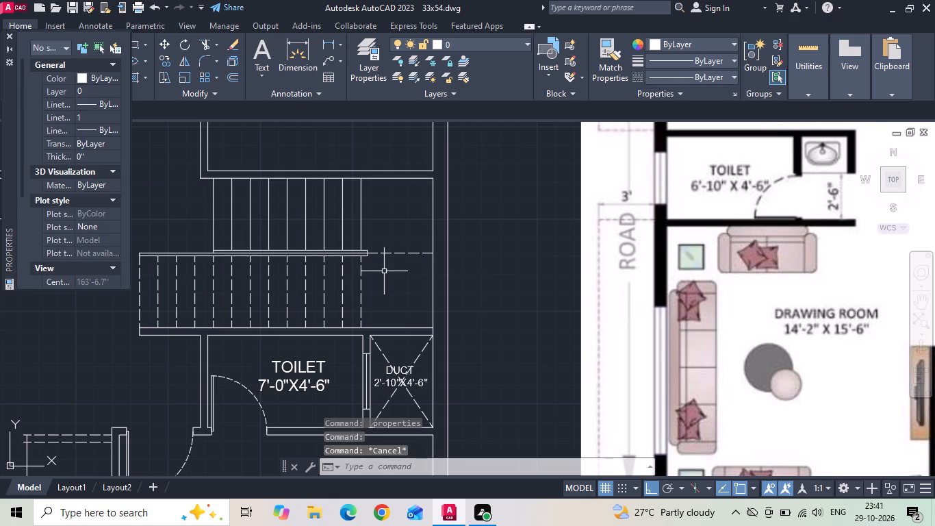
Offset the lower wall line of the 6'-10"X4'-6" toilet 15'6" downward for the drawing room's front wall.
scroll(384, 273, down, 2)
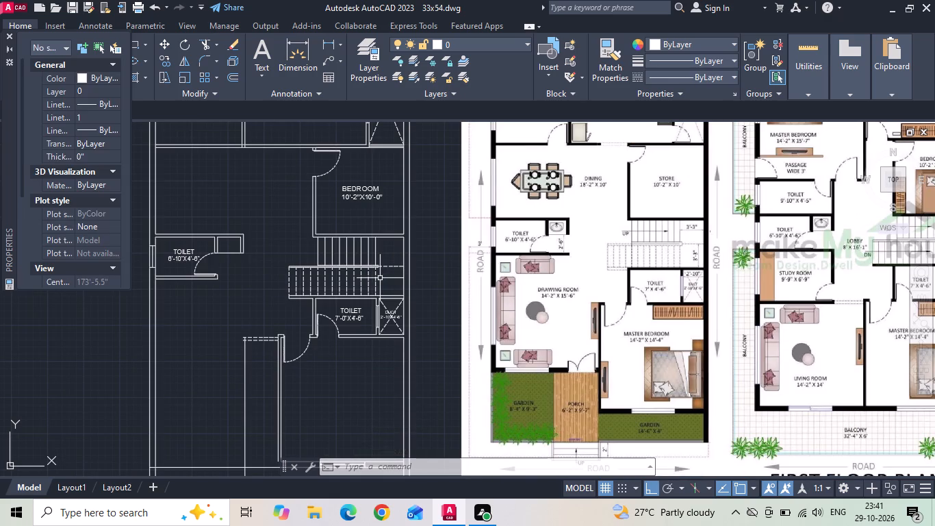
key(Escape)
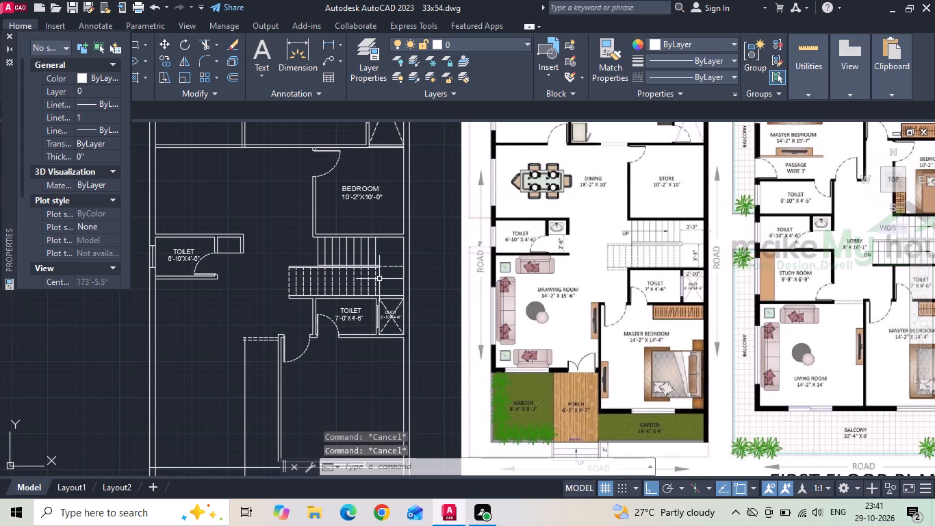
text(O 1)
key(5)
key(apostrophe)
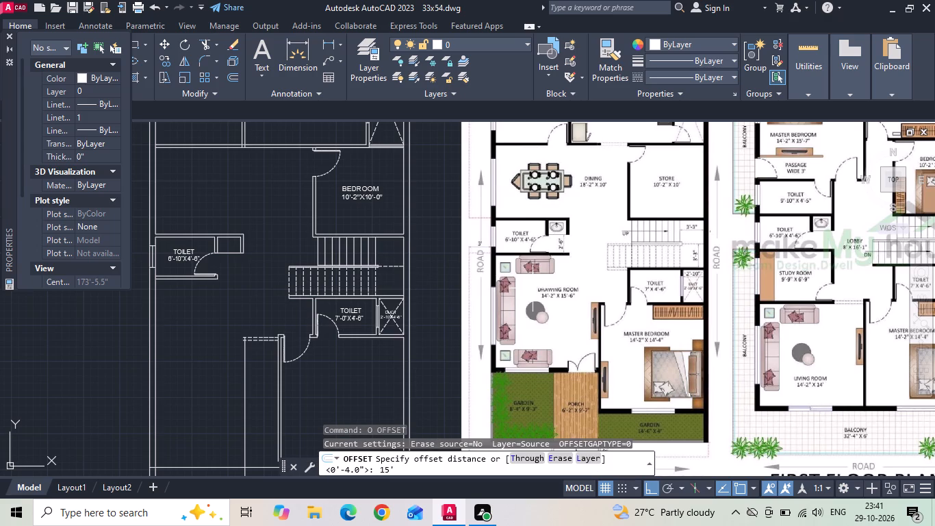
text(6)
key(space)
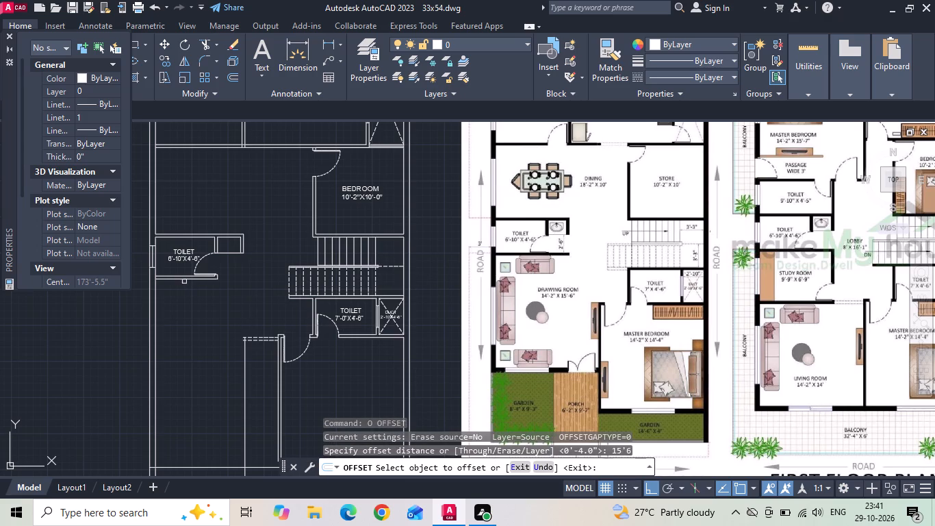
click(184, 280)
click(185, 324)
middle_drag(181, 347, 325, 318)
key(Escape)
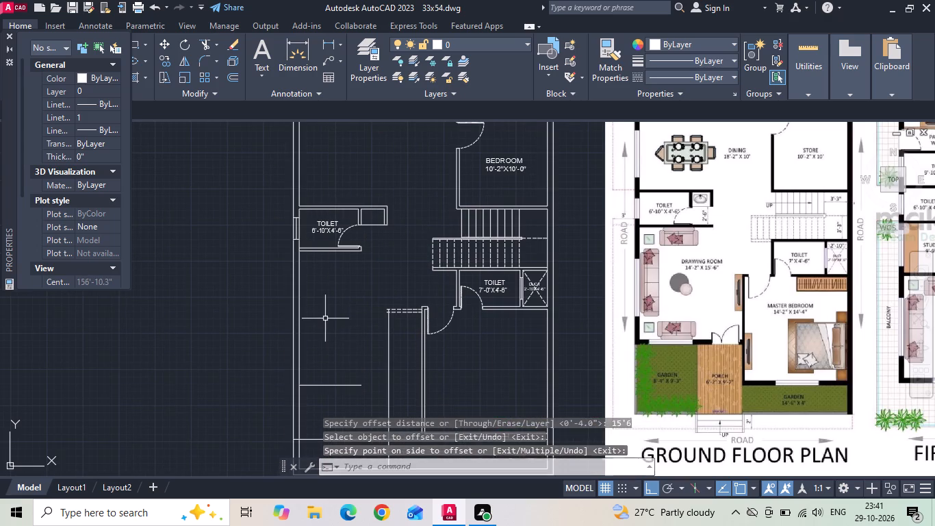
Offset the drawing room's front wall line 8" downward as the wall's outer face.
text(O)
key(space)
key(6)
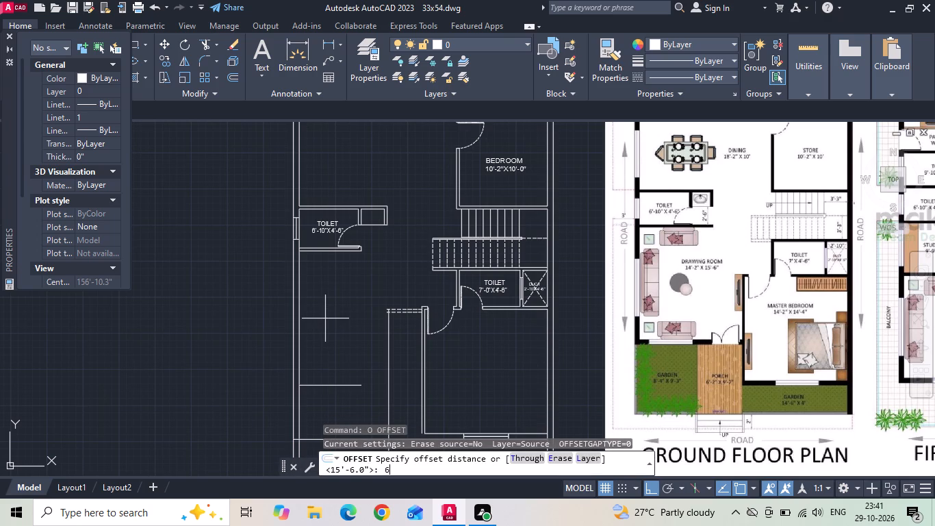
key(BackSpace)
text(8)
key(space)
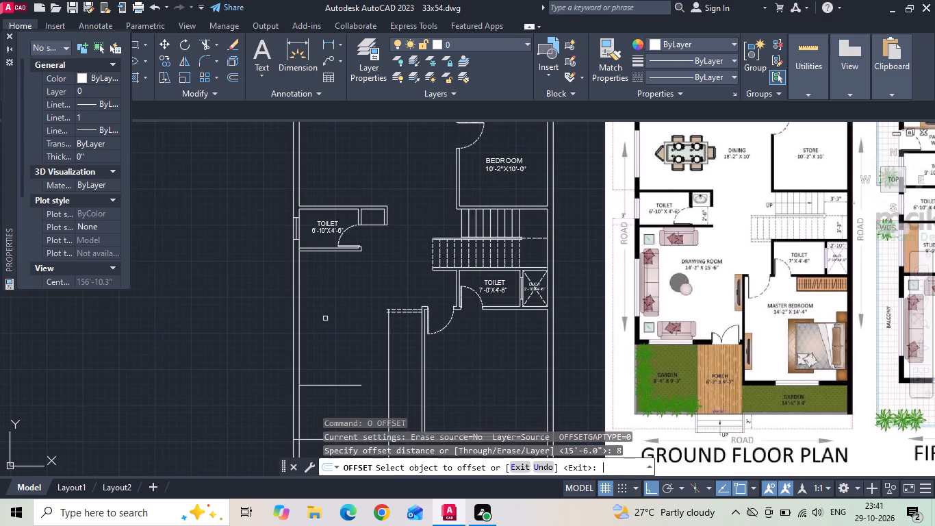
middle_drag(323, 352, 328, 292)
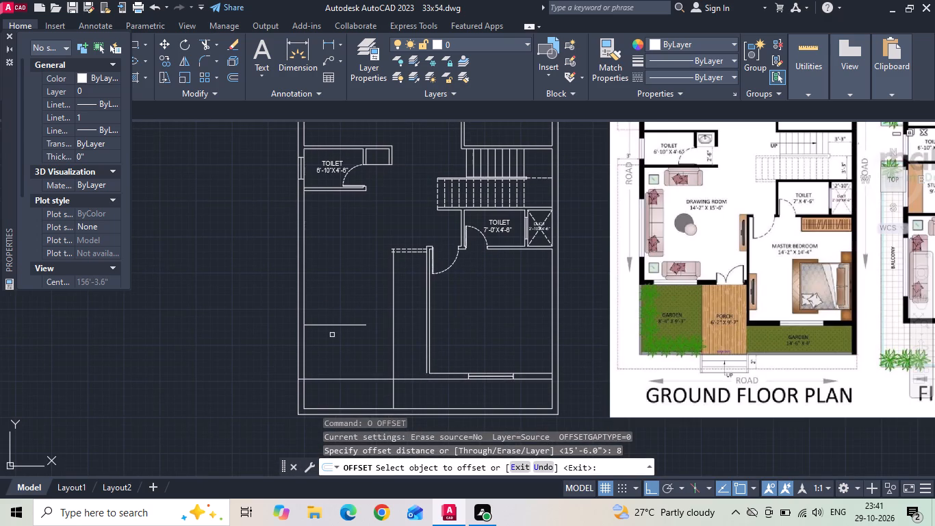
click(331, 325)
click(325, 343)
key(Escape)
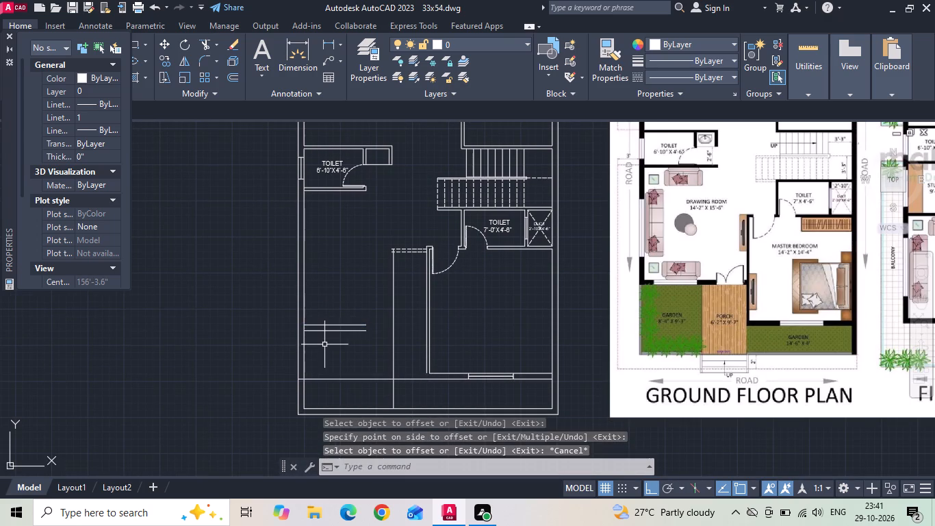
Extend both front wall lines of the drawing room to the side outer wall's outer line and to the master bedroom partition.
text(EX)
key(space)
drag(326, 348, 337, 289)
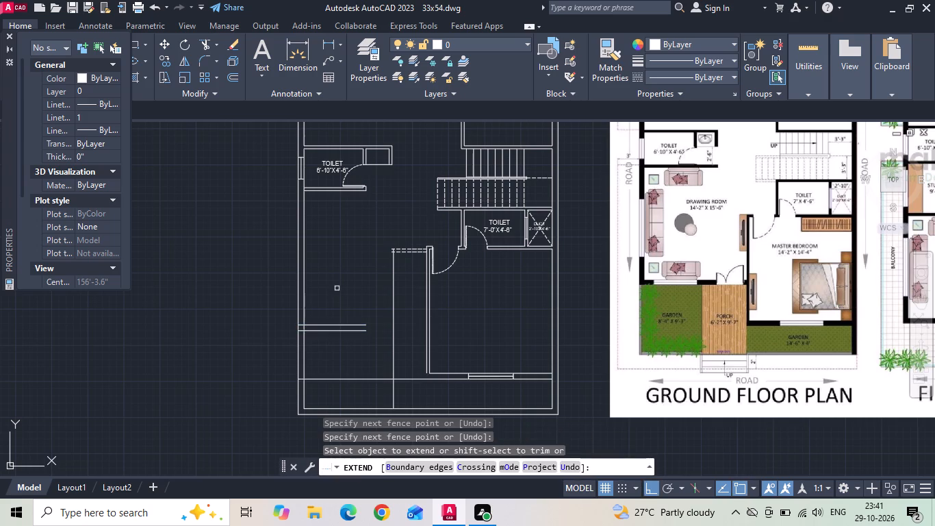
drag(344, 317, 357, 348)
drag(369, 324, 378, 339)
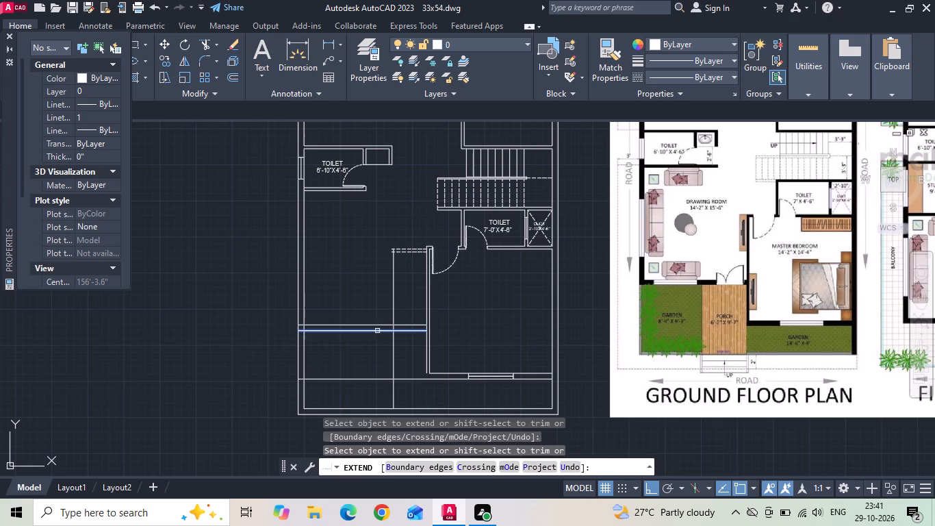
click(377, 329)
click(374, 331)
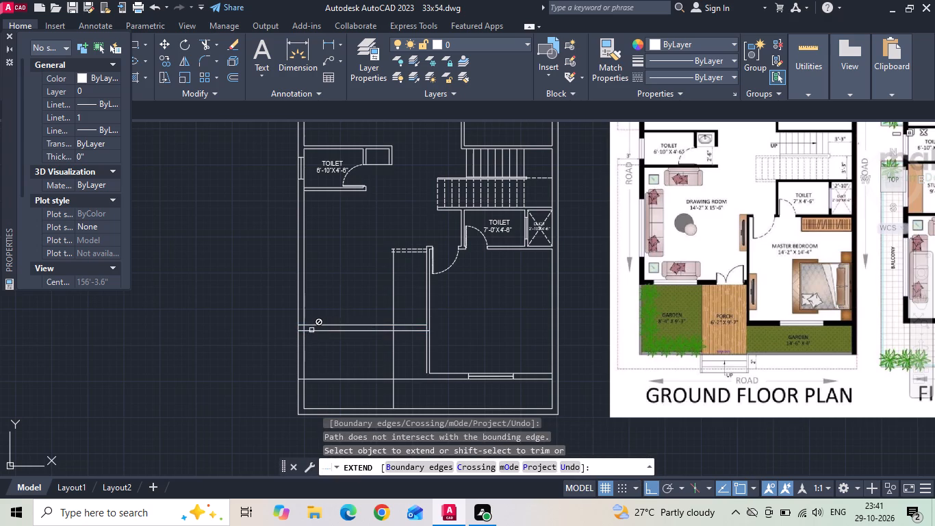
Erase the leftover vertical guide line and the short dashed line pair beside the top of the master bedroom partition.
middle_drag(315, 343, 312, 335)
key(Escape)
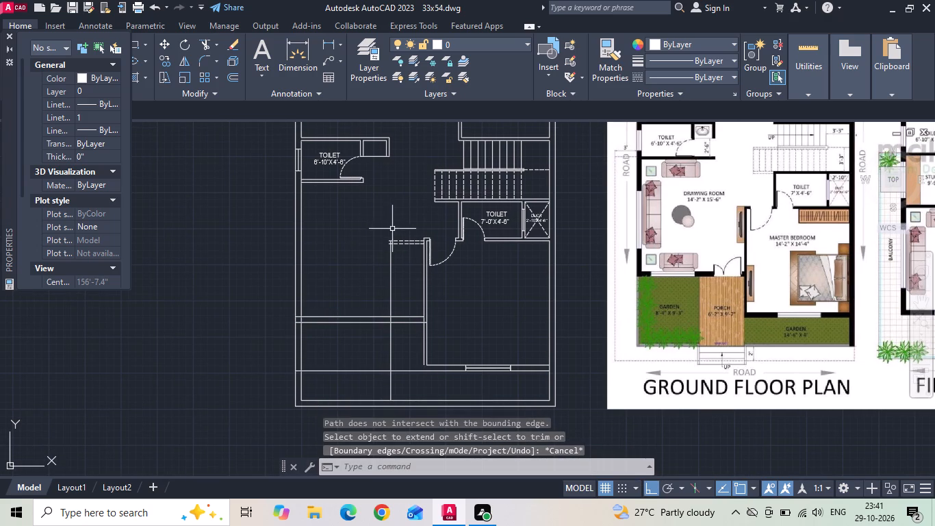
drag(395, 232, 379, 269)
click(370, 277)
key(Delete)
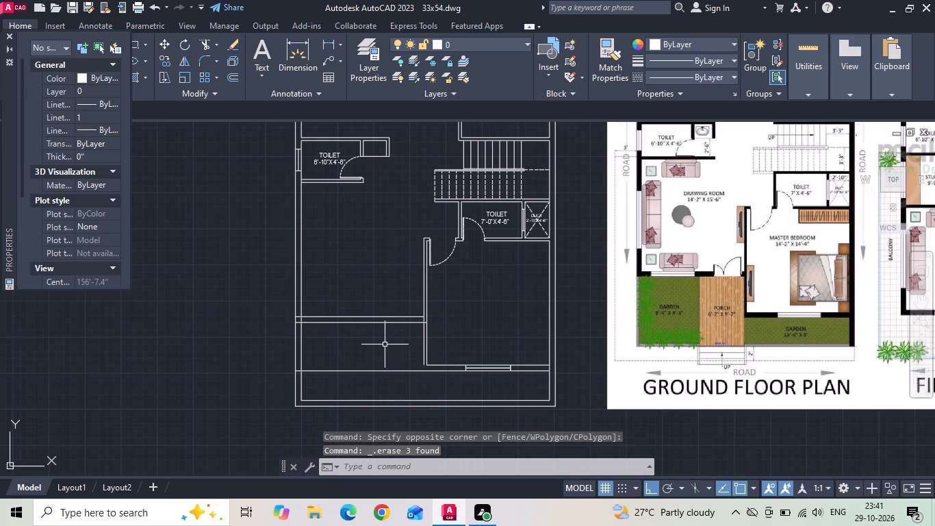
Trim the bedroom front wall's outer line where it crosses the thickness of the drawing-room-side outer wall.
middle_drag(363, 355, 360, 325)
text(TR)
key(space)
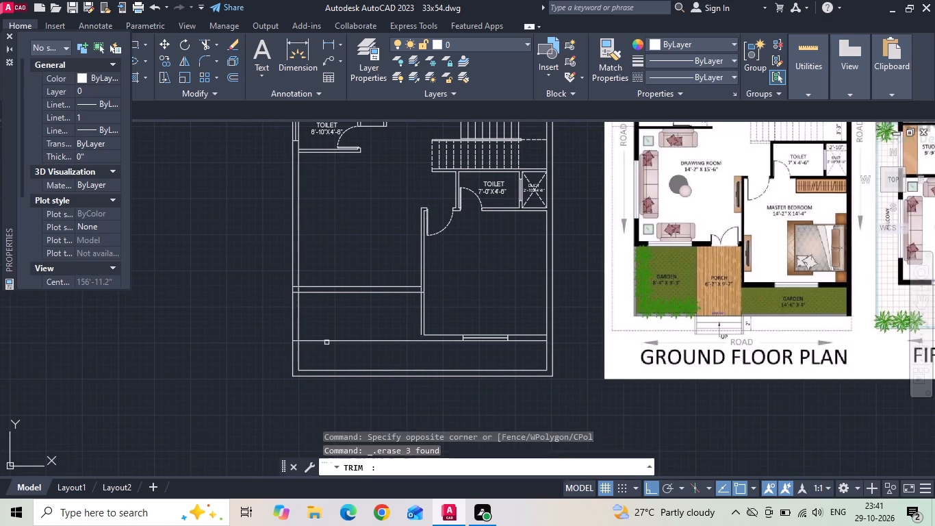
click(296, 338)
click(298, 342)
click(299, 340)
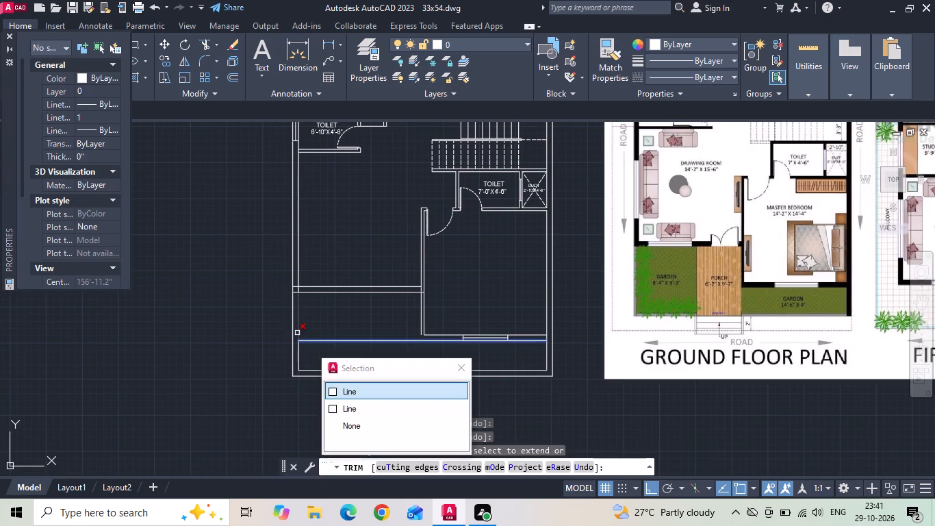
key(Escape)
Extend the outer line of the master bedroom partition down to the bedroom front wall's outer line.
text(EX)
key(space)
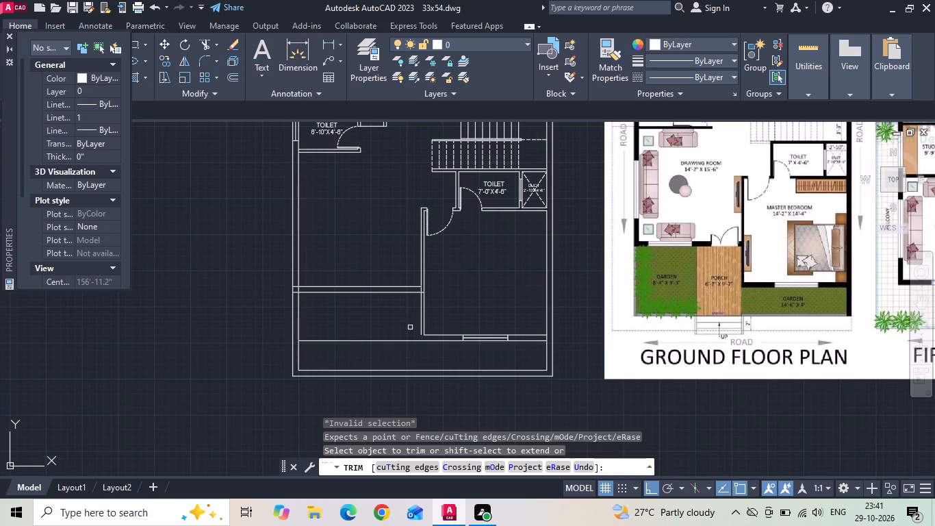
key(Escape)
text(EX)
key(space)
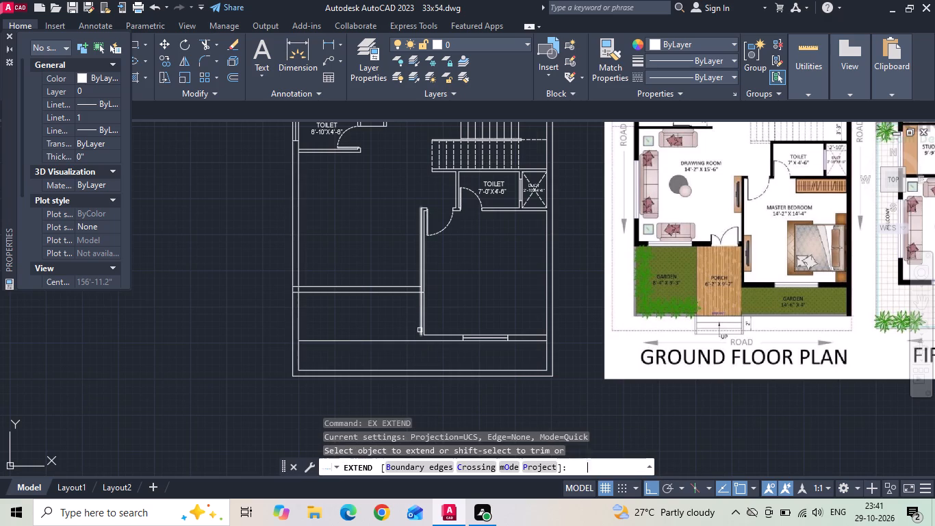
click(420, 331)
key(Escape)
Trim away the bedroom wall line crossing the porch area, the garden's inner side wall line and the inner front boundary line.
key(t)
key(r)
key(space)
drag(396, 333, 392, 345)
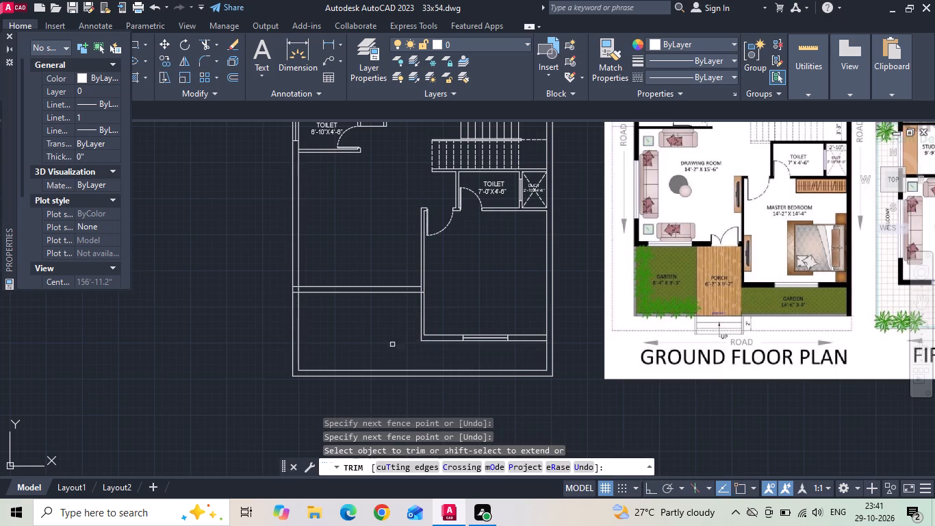
click(298, 361)
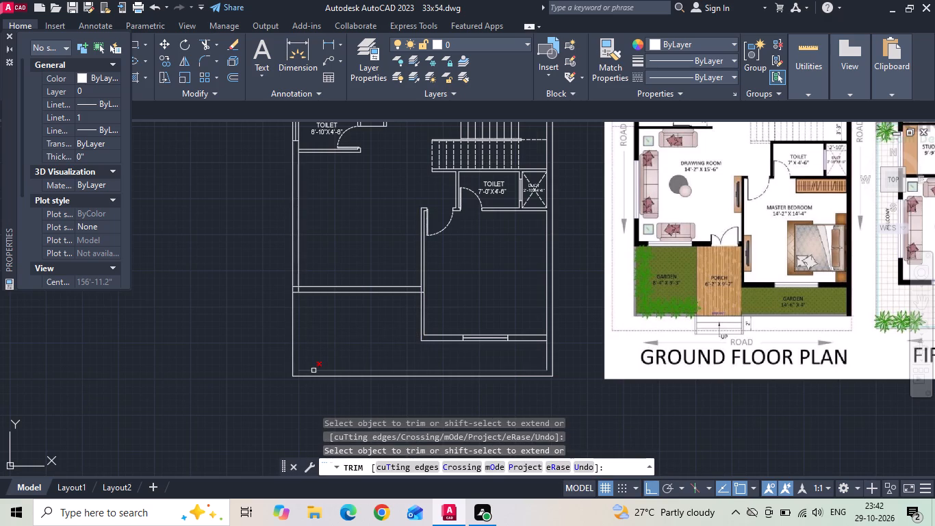
click(313, 371)
key(Escape)
Extend the inner line of the bedroom-side outer wall down to the front boundary line.
text(EX)
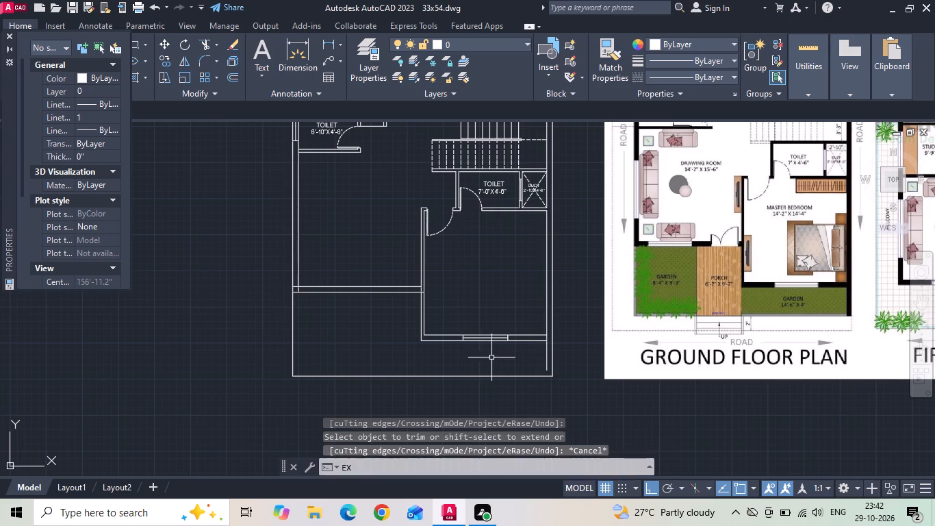
key(space)
click(546, 368)
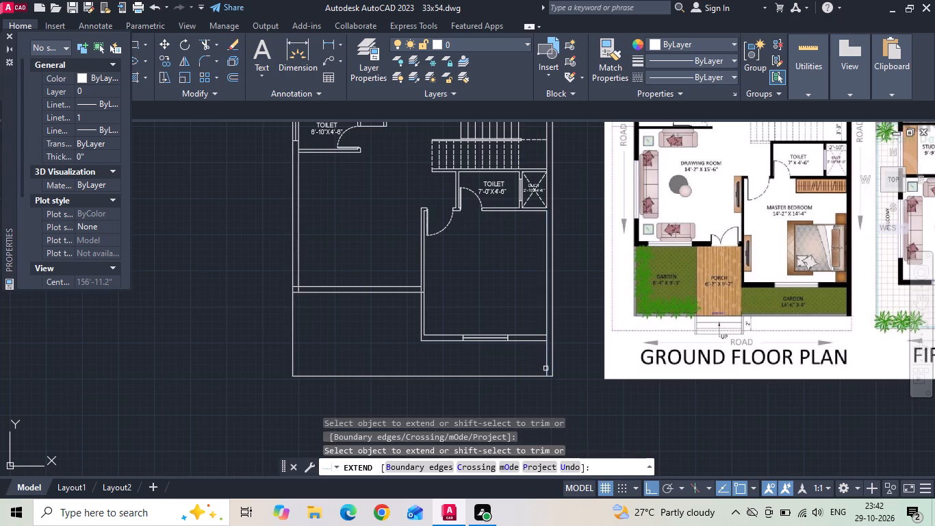
key(Escape)
Trim the line pieces inside the junctions of the bedroom and drawing room front walls with the outer walls and the partition.
key(t)
key(r)
key(space)
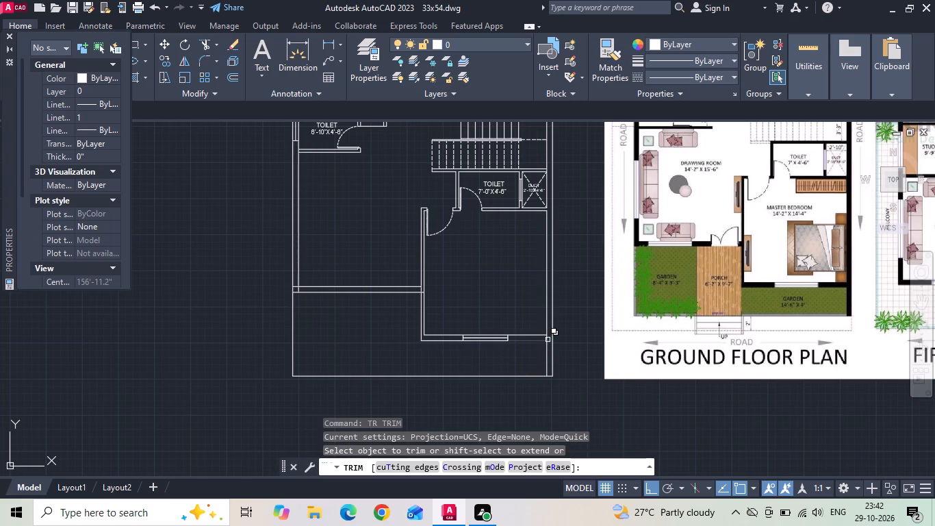
click(547, 338)
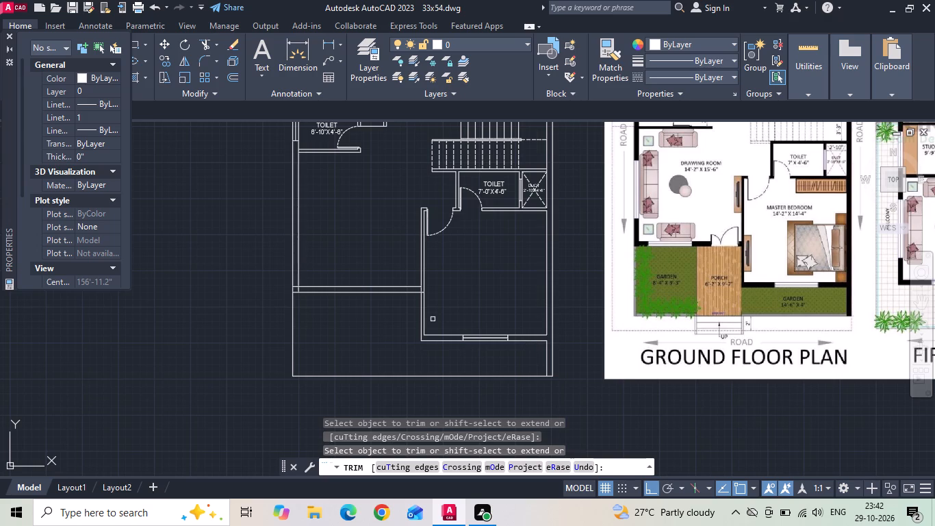
scroll(433, 319, up, 2)
scroll(395, 255, up, 1)
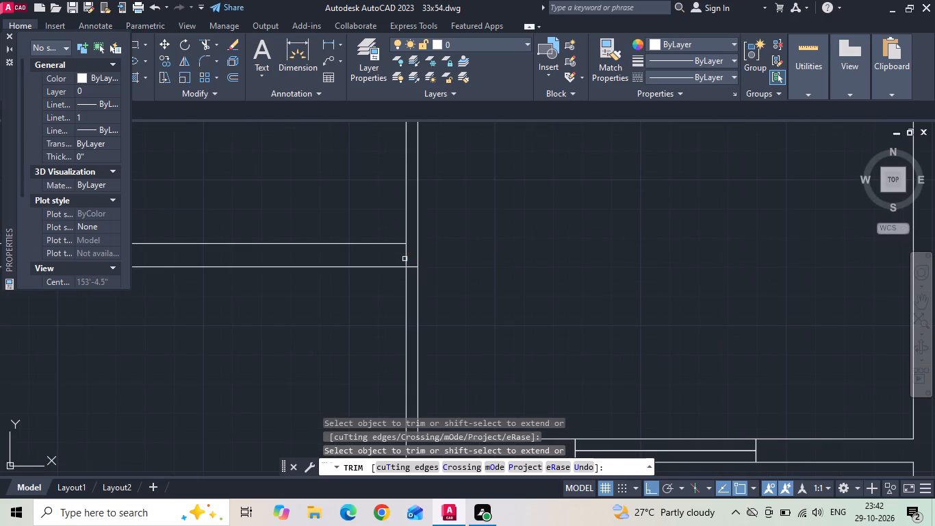
click(405, 259)
click(411, 267)
scroll(517, 281, down, 2)
scroll(282, 279, up, 1)
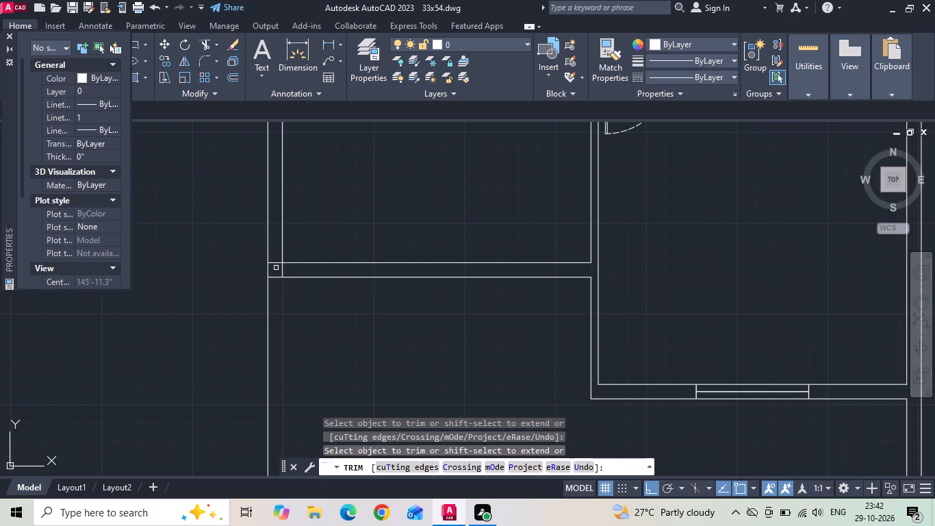
click(275, 265)
click(277, 256)
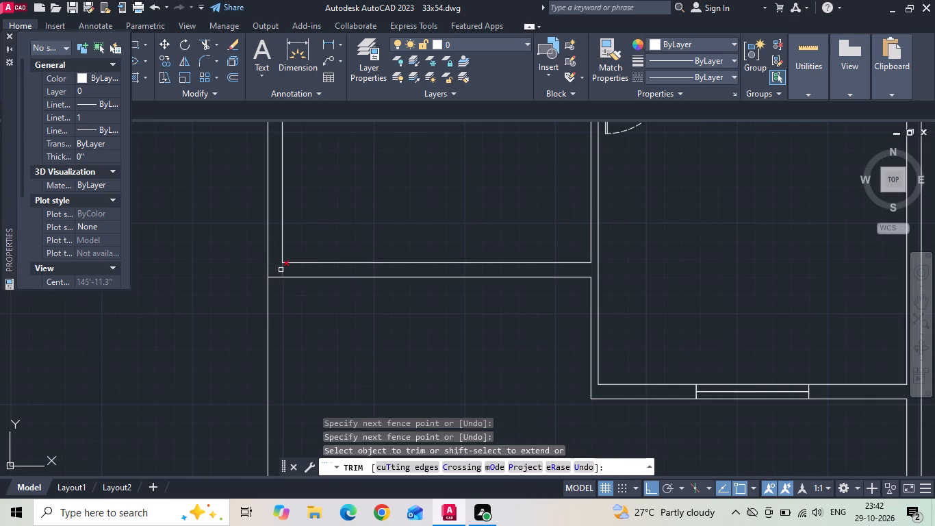
click(281, 270)
scroll(289, 293, down, 2)
key(Escape)
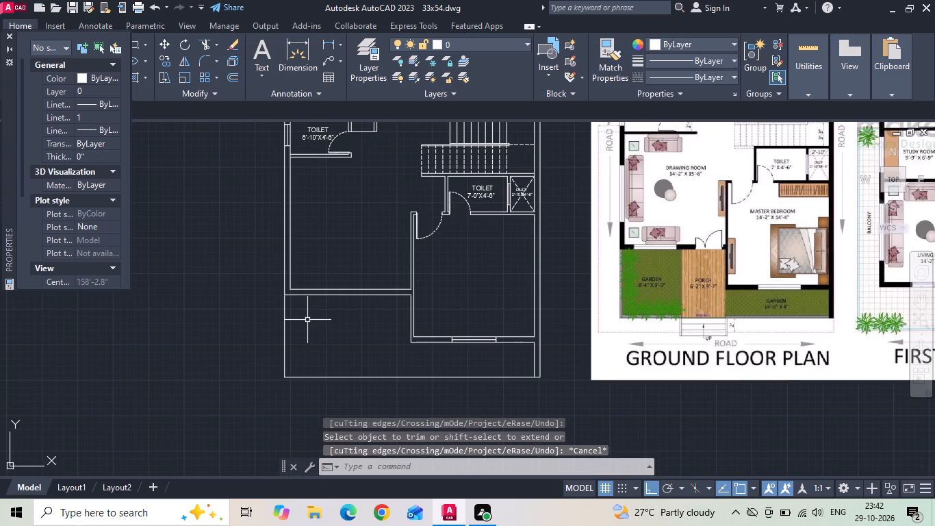
Save the drawing.
scroll(747, 263, up, 2)
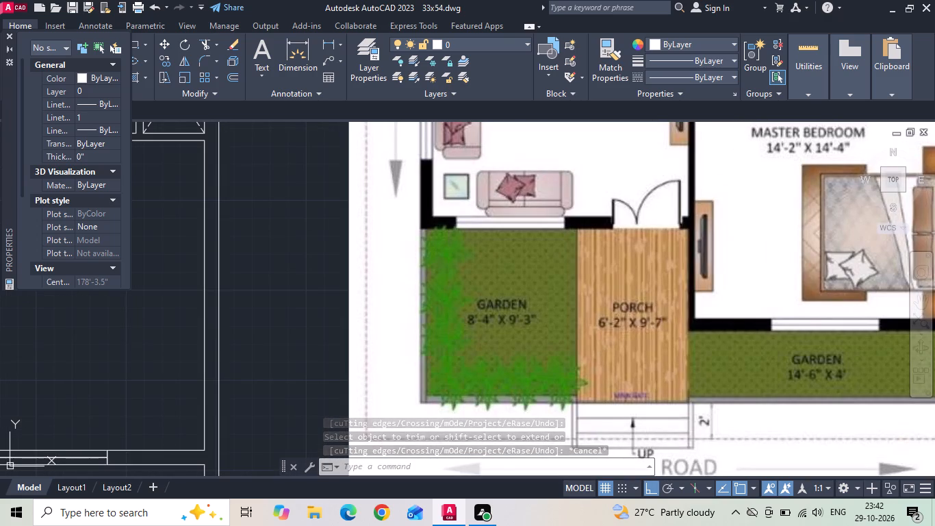
key(ctrl+s)
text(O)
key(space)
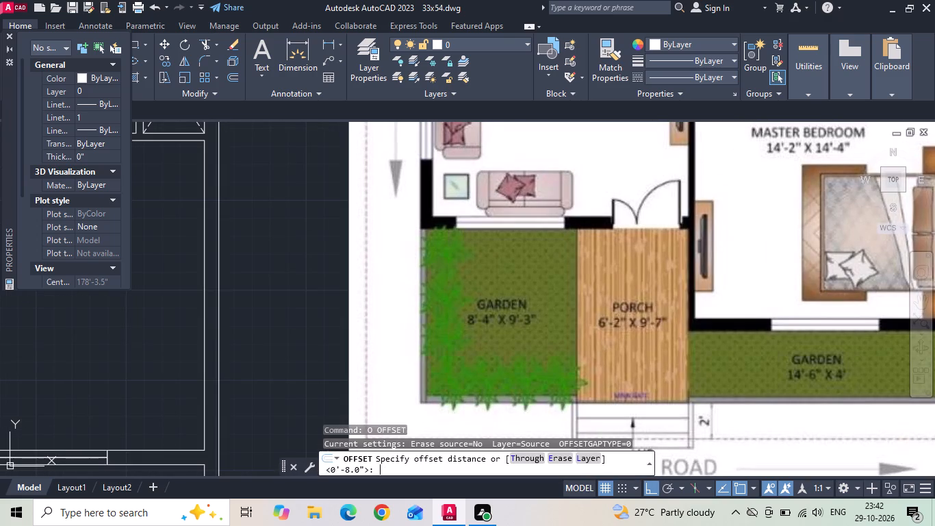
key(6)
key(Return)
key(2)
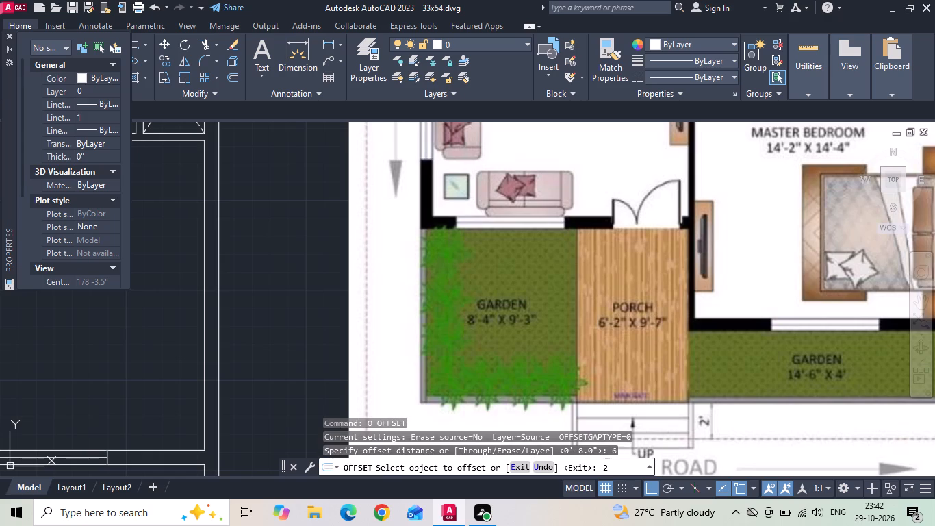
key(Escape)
Offset the master bedroom partition's outer line 6'2" toward the garden as the porch edge.
text(O)
key(space)
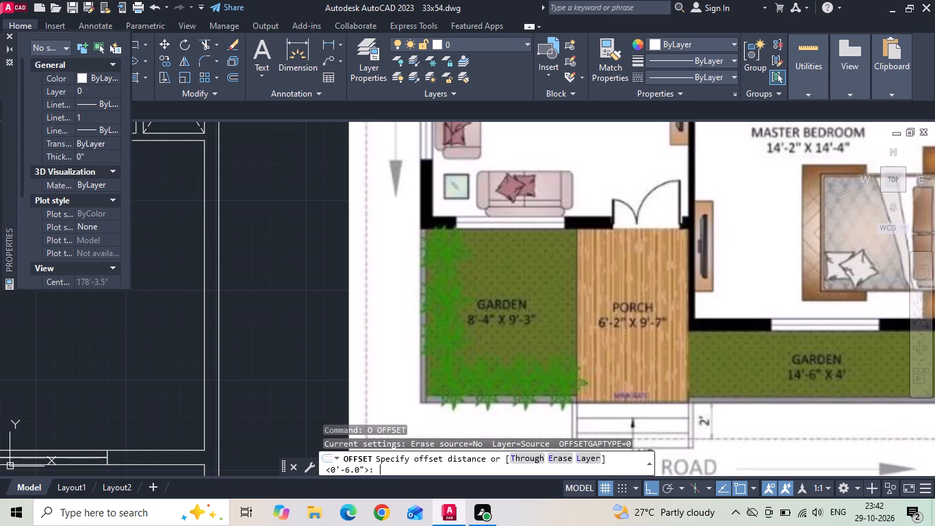
text(6')
text(2)
key(space)
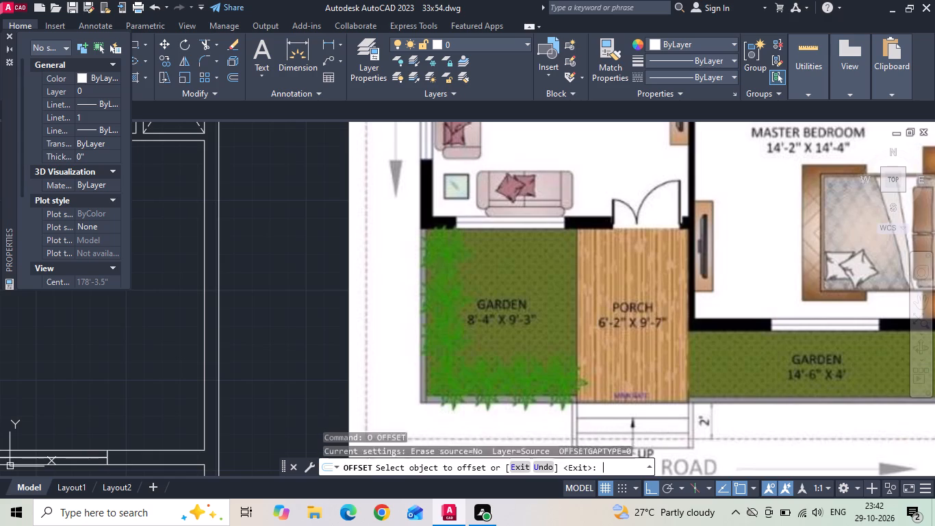
scroll(921, 197, down, 1)
middle_drag(374, 264, 476, 245)
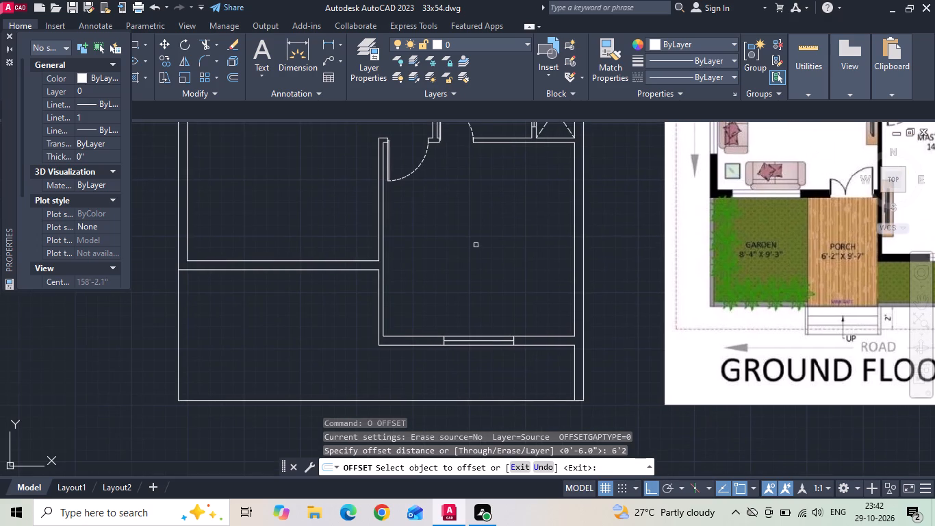
click(378, 319)
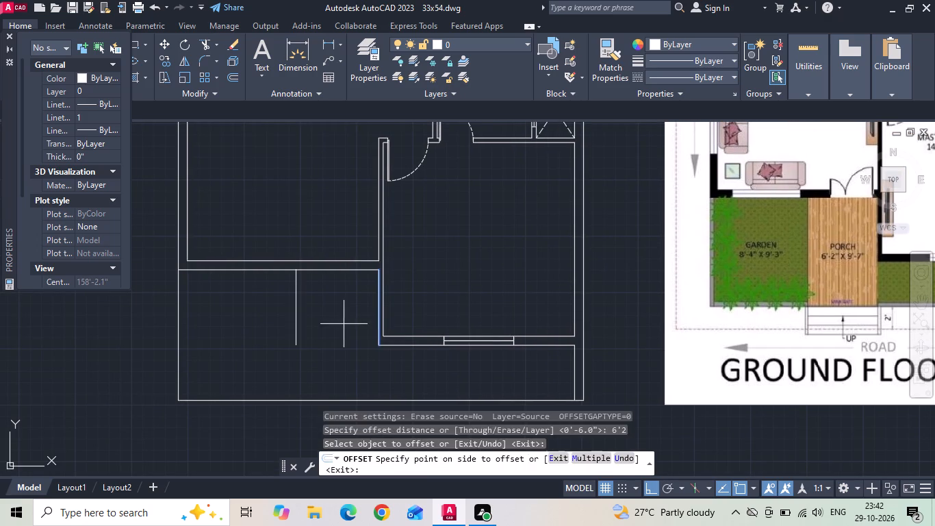
click(344, 324)
key(Escape)
Extend the porch edge line down to the front boundary line.
text(EX)
key(space)
click(308, 318)
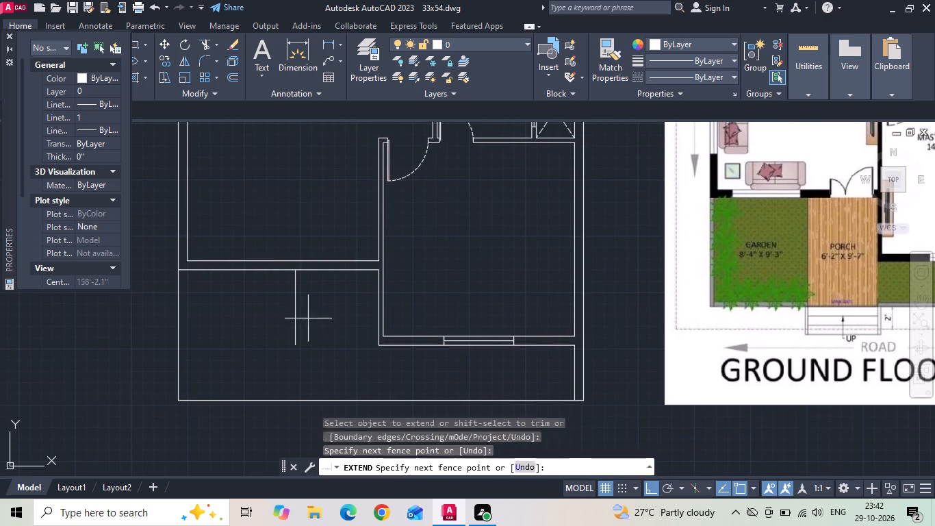
click(261, 318)
key(Escape)
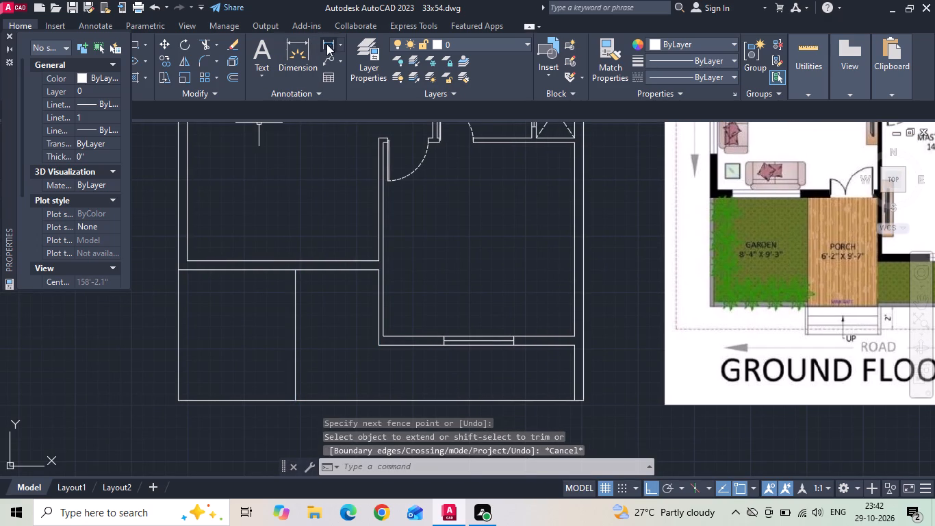
Add a horizontal linear dimension for the garden width from the side boundary line to the porch edge.
click(332, 49)
click(181, 343)
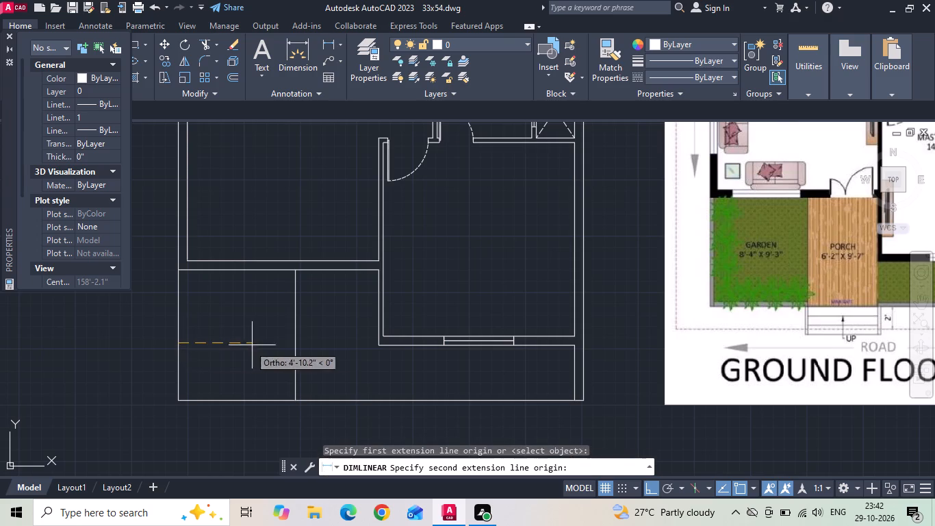
click(294, 346)
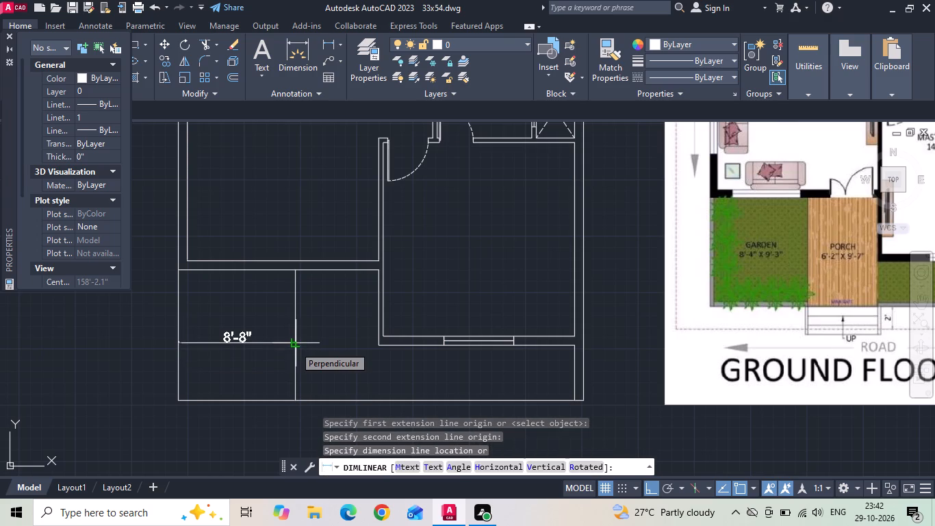
click(294, 346)
key(Escape)
Offset the garden's side boundary line 4" inward as the boundary wall's inner face.
text(O)
key(space)
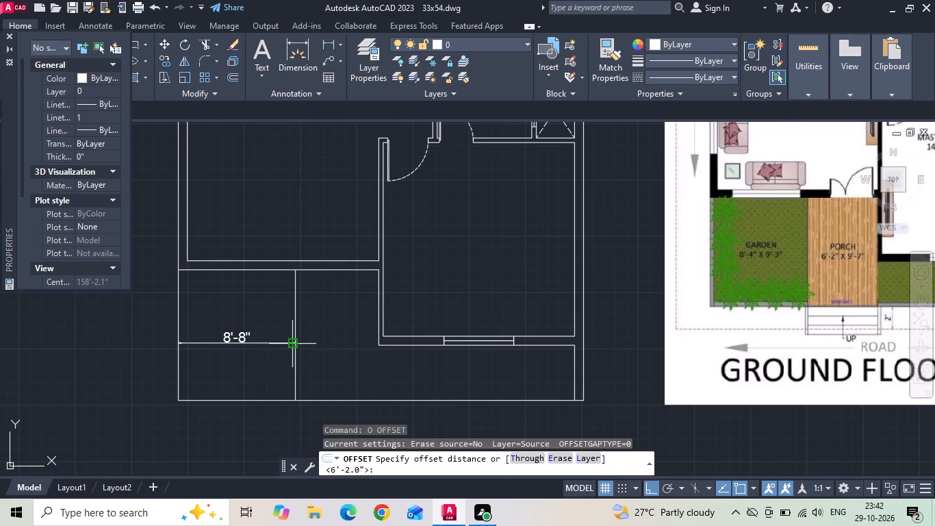
text(4)
key(space)
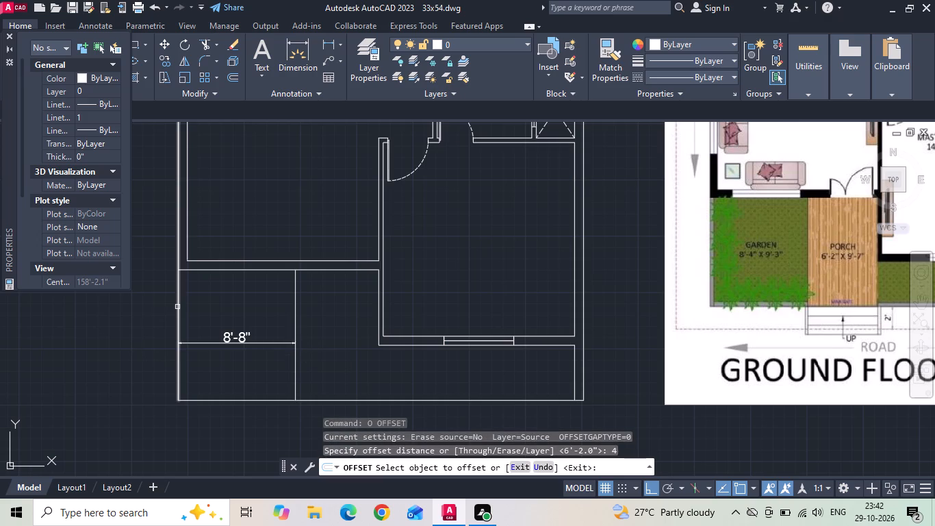
click(177, 307)
click(215, 306)
key(Escape)
Trim the new 4" boundary wall line where it runs up past the drawing room's front wall.
key(t)
key(r)
key(space)
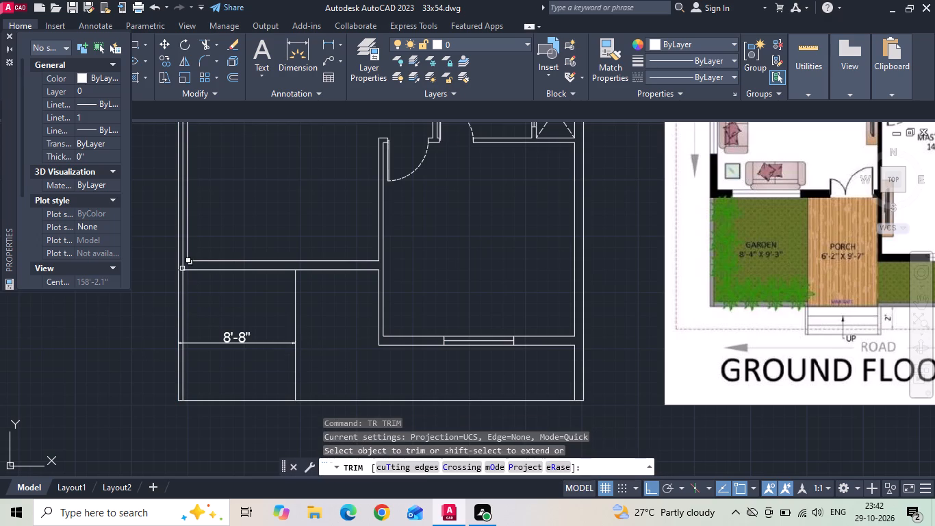
click(181, 263)
key(Escape)
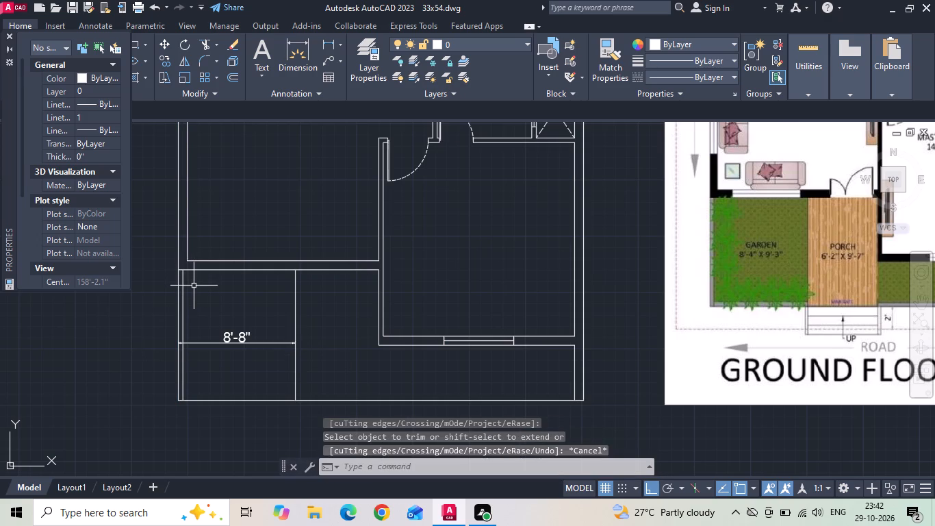
scroll(194, 287, down, 1)
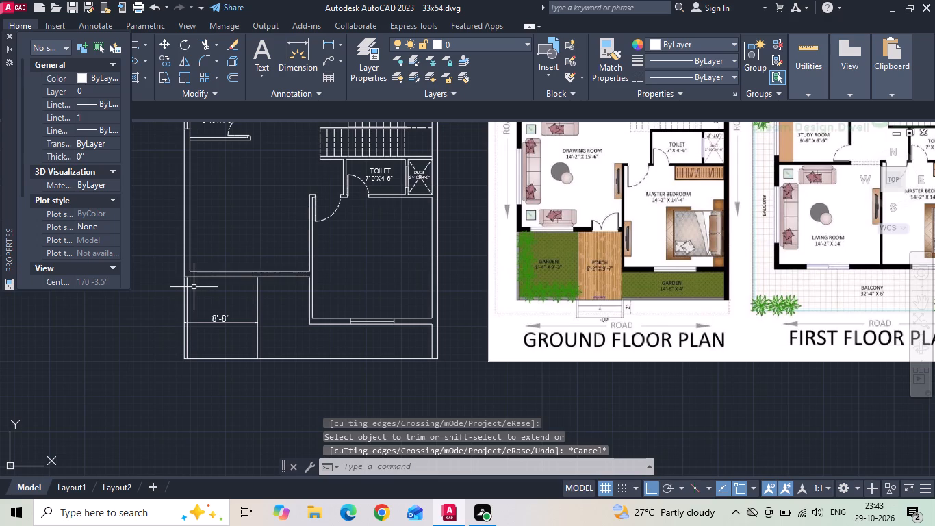
key(Escape)
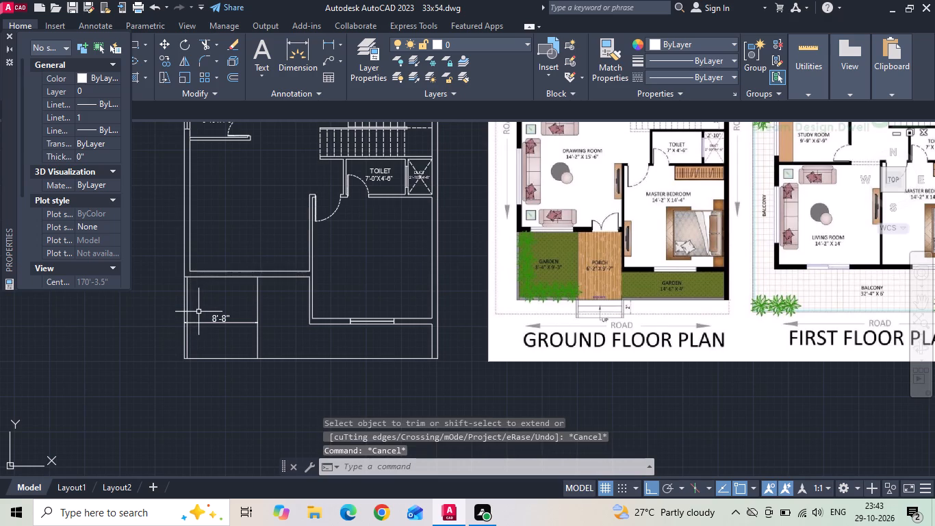
Add a vertical linear dimension for the plan's full depth along the outer wall on the bedroom and wash area side.
click(333, 46)
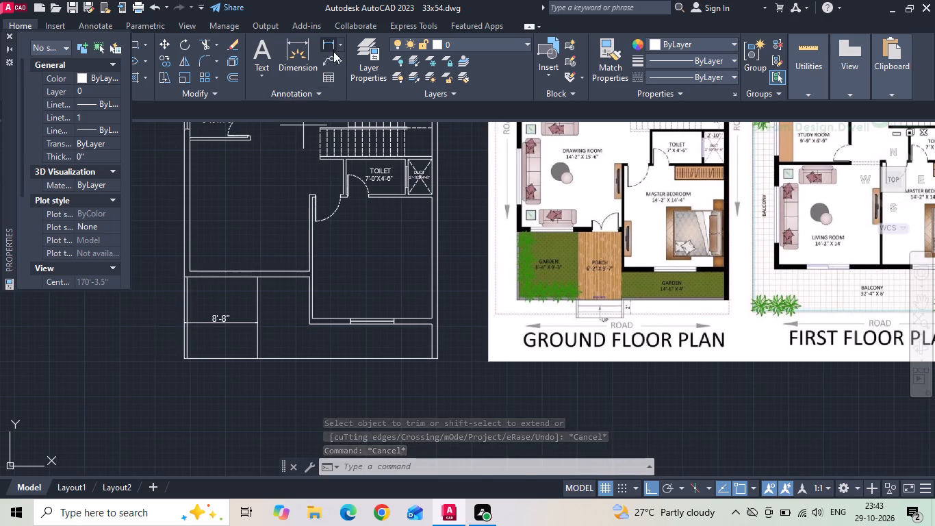
click(435, 358)
scroll(438, 375, down, 2)
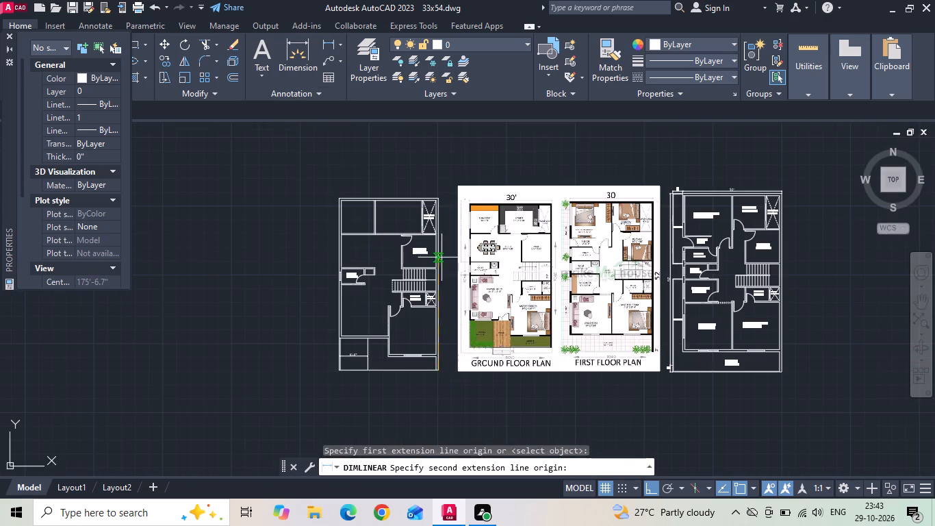
scroll(441, 231, up, 3)
middle_drag(424, 182, 438, 269)
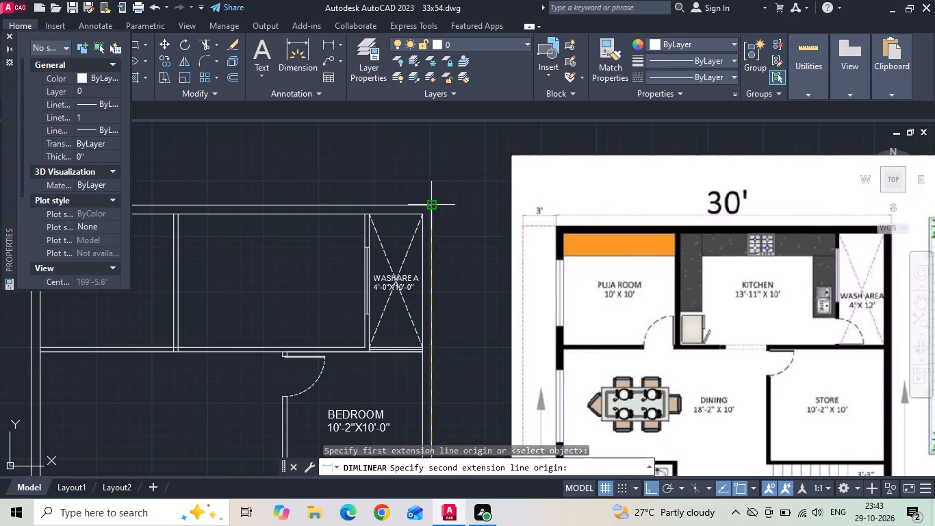
click(433, 208)
scroll(456, 237, down, 1)
middle_drag(450, 381, 463, 245)
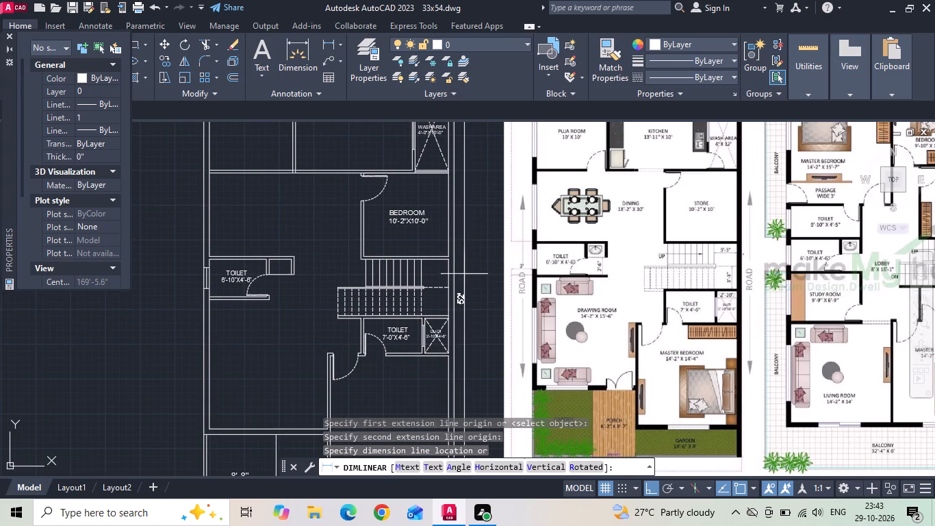
click(465, 281)
scroll(463, 274, down, 2)
scroll(463, 395, up, 2)
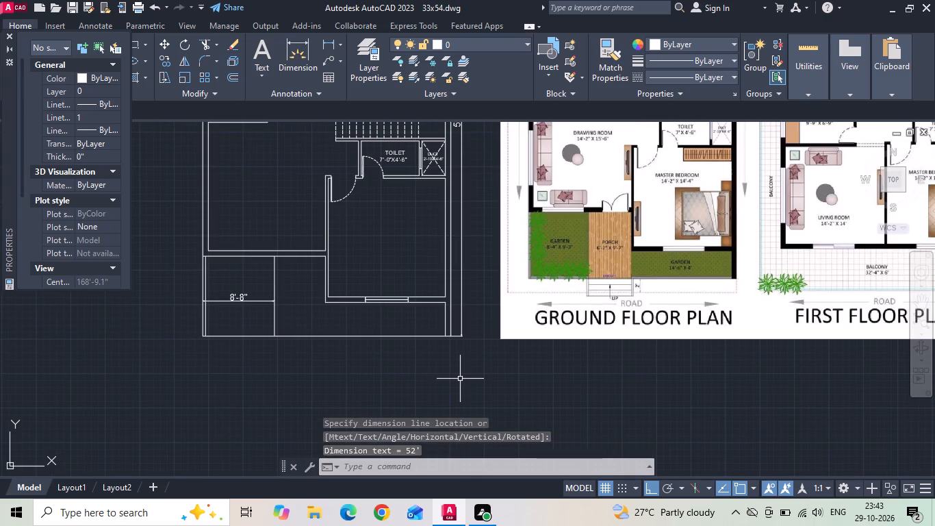
Offset the front boundary line 2' outward towards the road.
text(O 2)
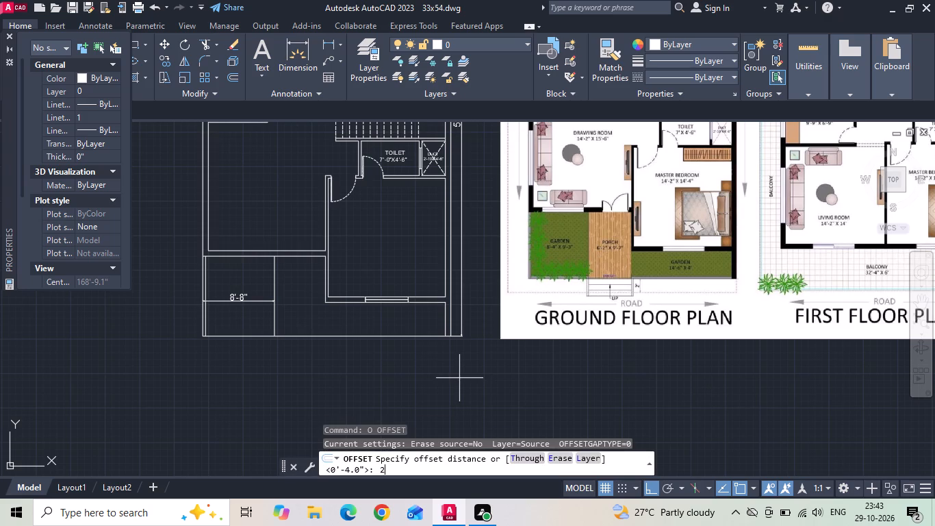
key(apostrophe)
key(Return)
click(406, 337)
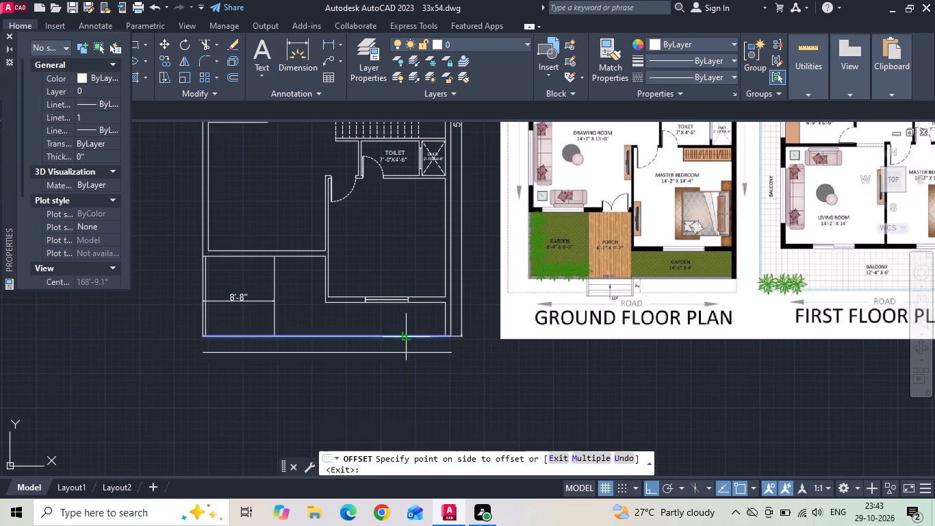
click(396, 358)
key(Escape)
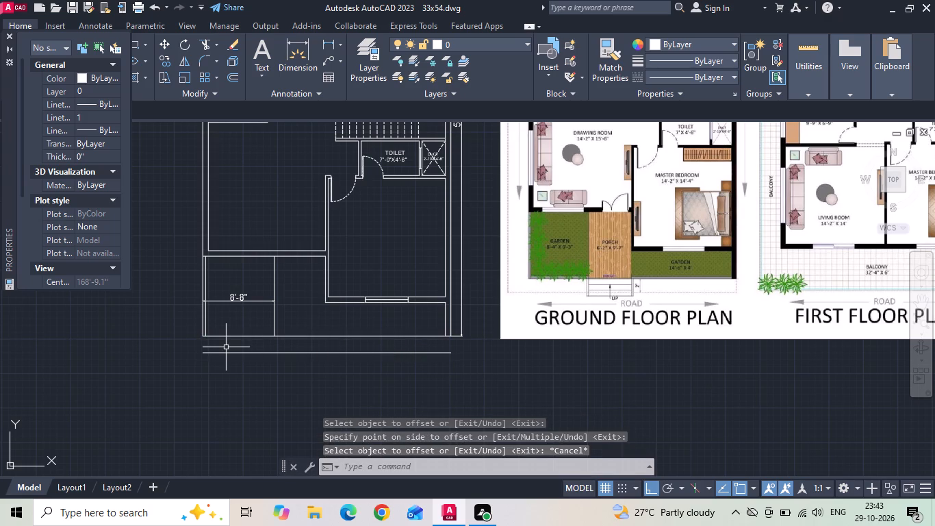
Offset the outer side wall line on the drawing room side 3' outward.
key(Escape)
text(O)
key(space)
text(3')
key(Return)
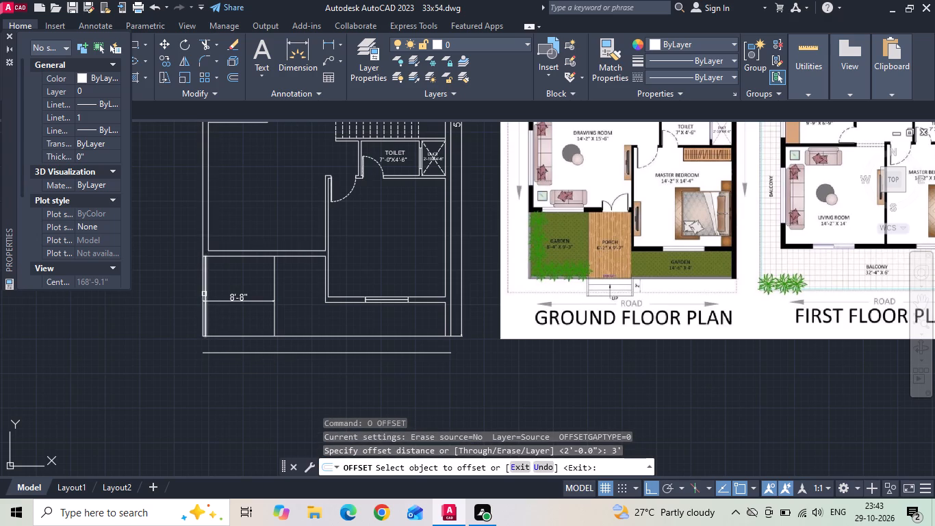
click(203, 234)
click(173, 245)
key(Escape)
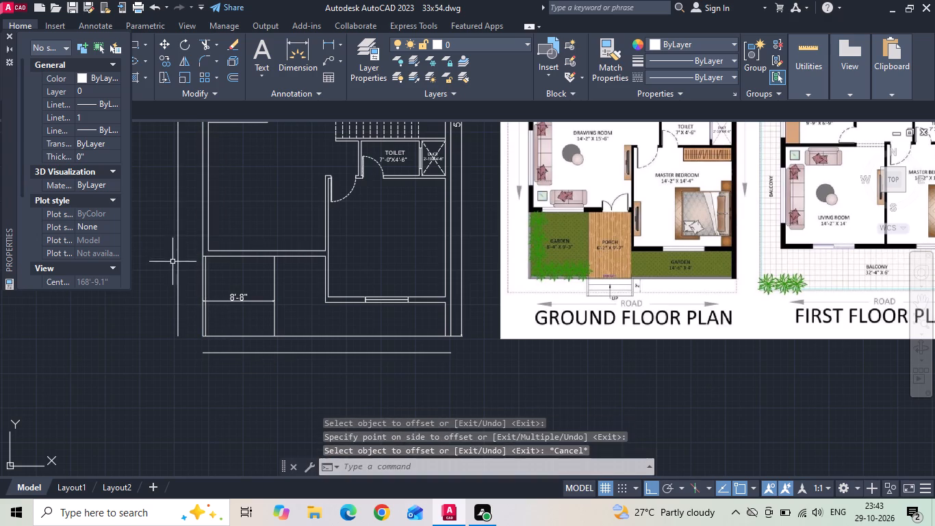
Fillet the 3' side offset line and the 2' front offset line into a square corner.
text(F)
key(space)
click(176, 313)
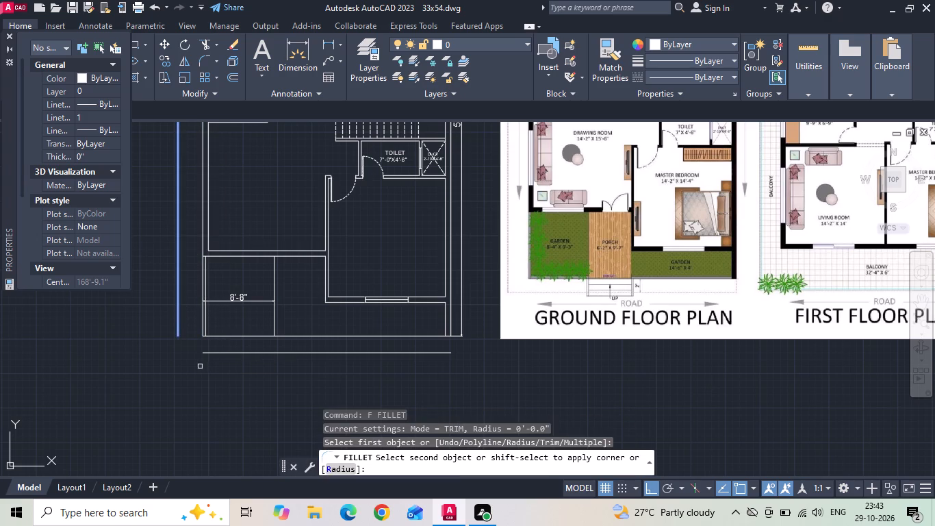
click(214, 353)
key(Escape)
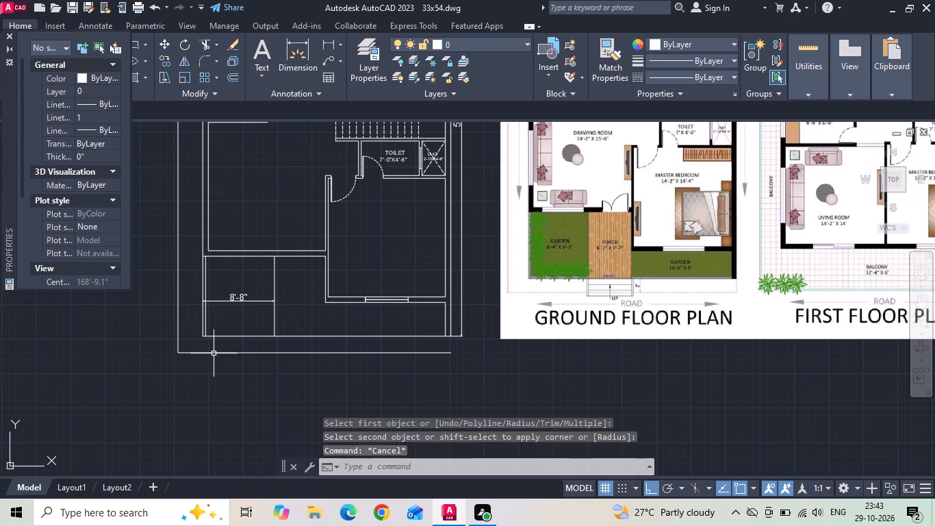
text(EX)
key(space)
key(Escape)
Draw a vertical line from the front boundary's bedroom-side corner to the end of the 2' front offset line.
text(L)
key(space)
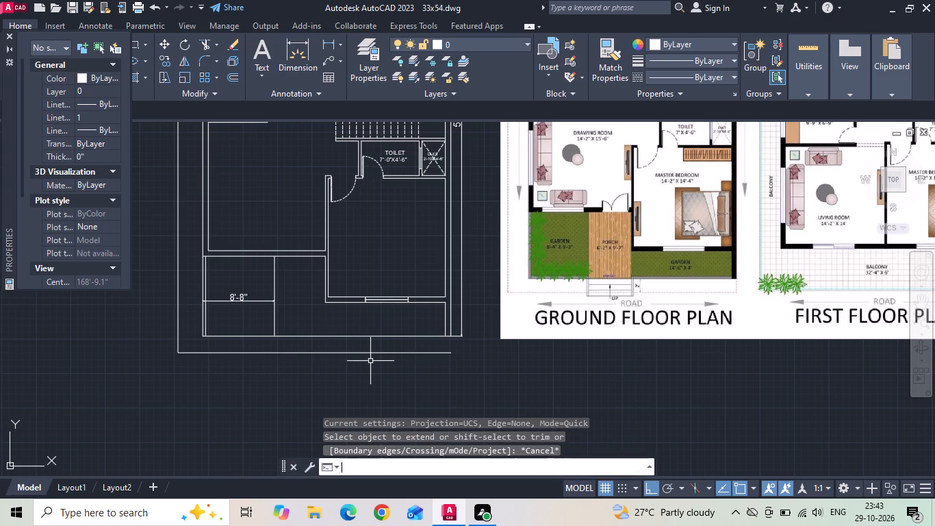
scroll(460, 358, up, 2)
click(430, 308)
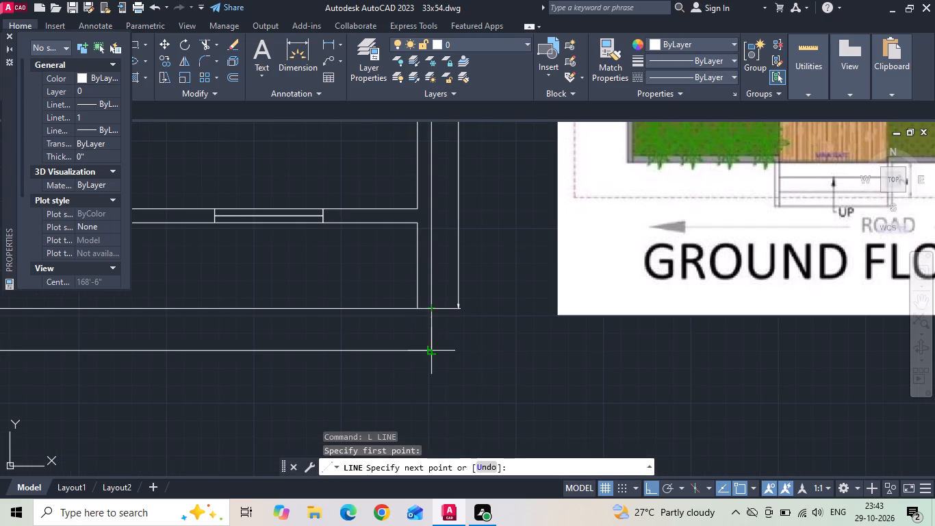
click(431, 353)
key(Escape)
Change the linetype of the front offset line, its short end line and the side offset line to ACAD_ISO02W100.
drag(444, 337, 411, 357)
click(388, 364)
scroll(516, 364, down, 3)
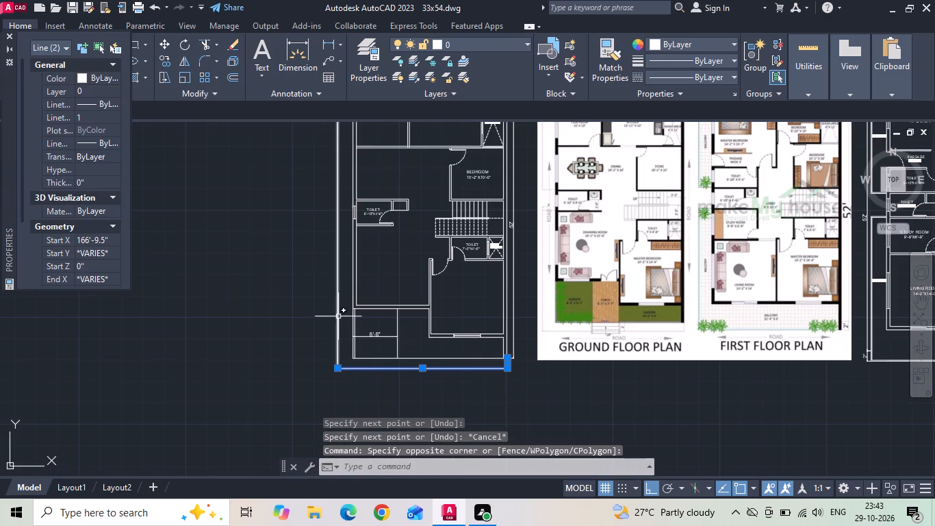
click(338, 316)
scroll(305, 355, down, 2)
scroll(335, 252, up, 3)
right_click(331, 242)
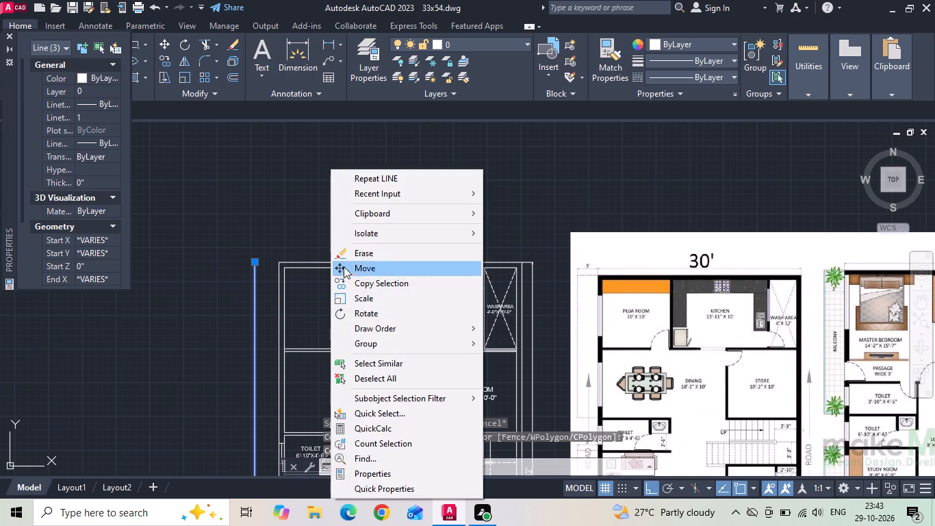
click(682, 75)
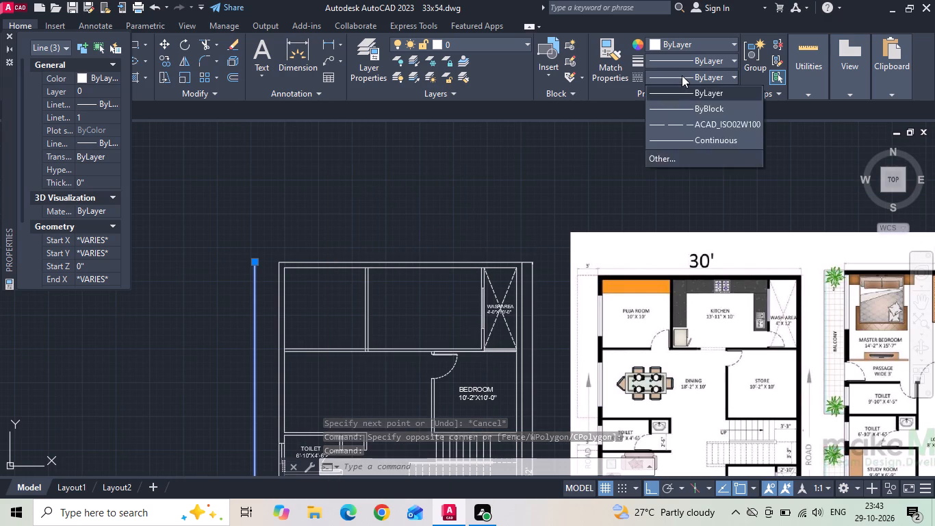
click(682, 75)
click(682, 75)
click(678, 120)
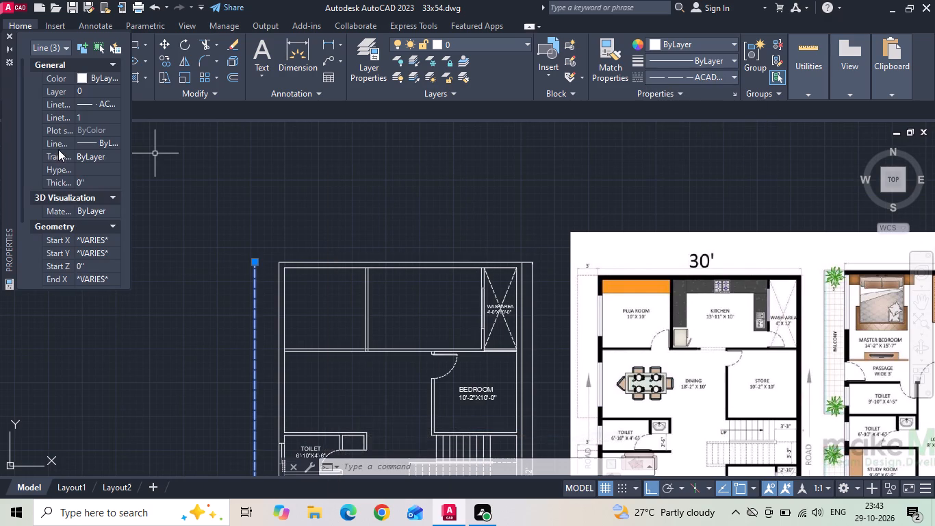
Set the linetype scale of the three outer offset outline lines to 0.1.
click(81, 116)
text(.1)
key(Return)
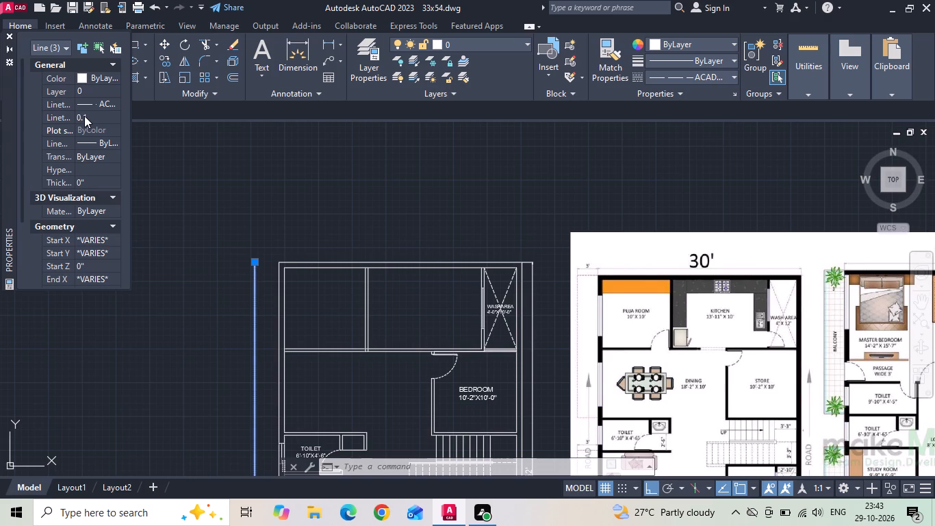
Set the linetype scale of the three outer offset outline lines to 0.2.
click(84, 116)
text(.2)
key(Return)
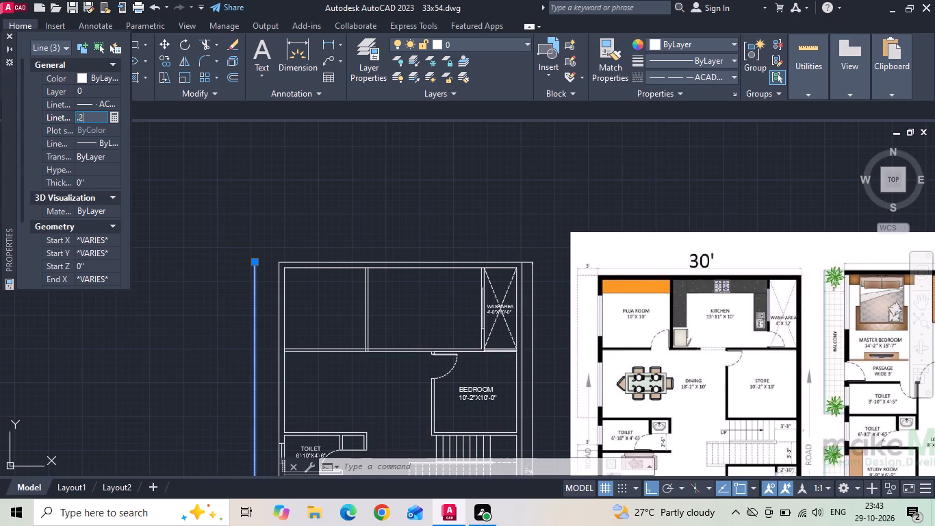
key(Escape)
key(Escape)
scroll(218, 258, up, 2)
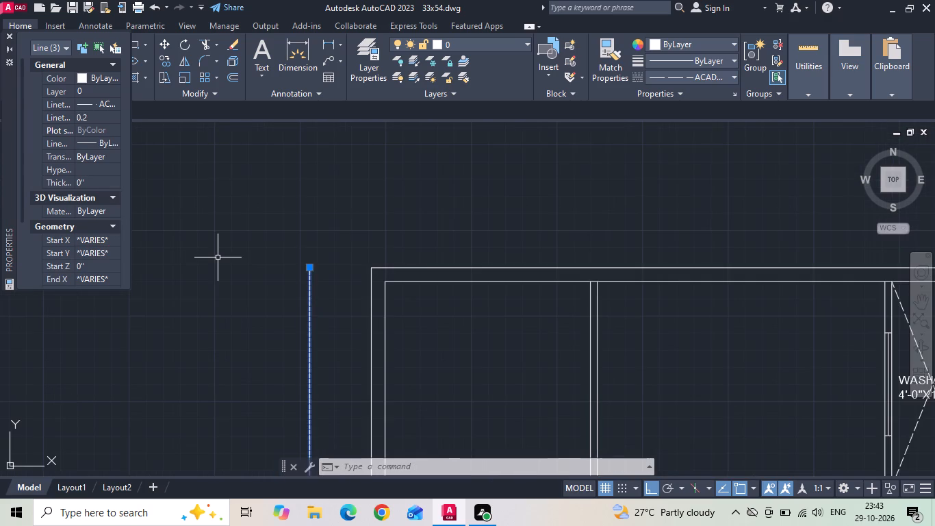
key(Escape)
Draw a horizontal line from the rear end of the dashed side line to the building's outer rear corner.
text(L)
key(space)
scroll(298, 270, up, 2)
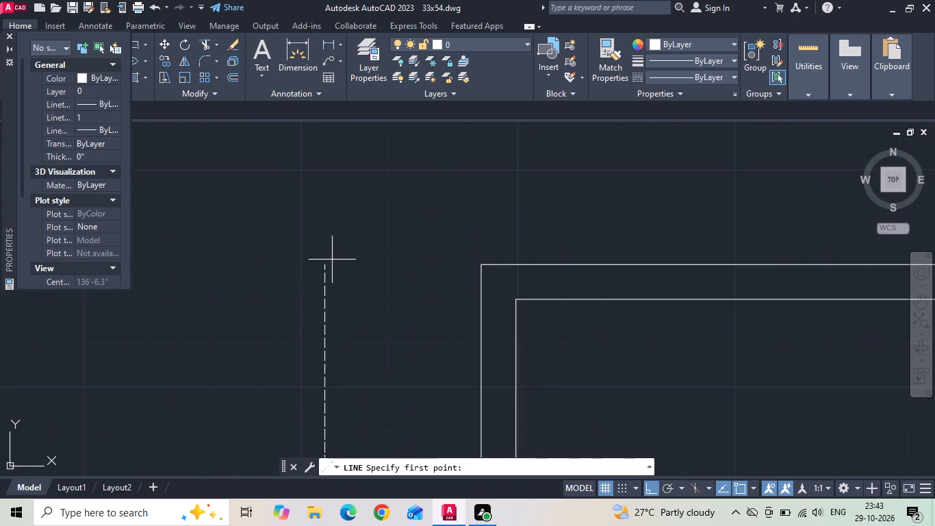
click(321, 264)
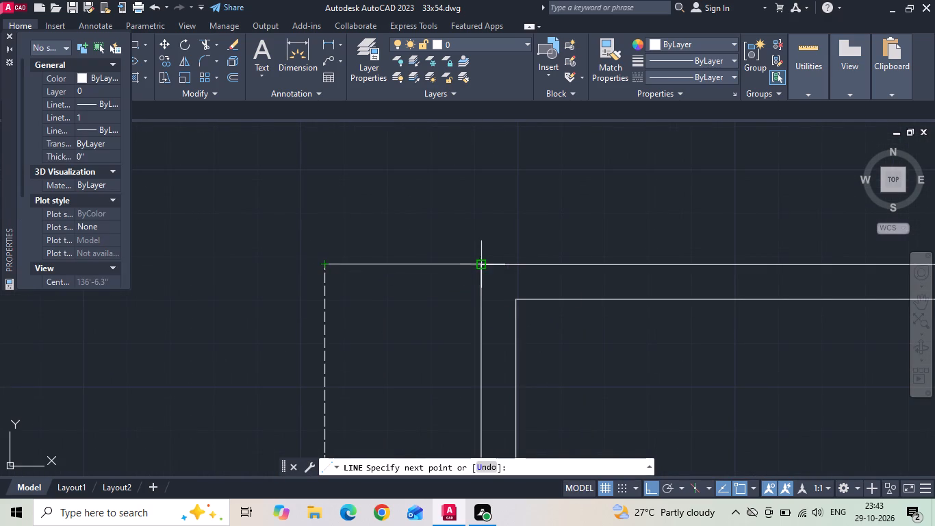
click(484, 265)
key(Escape)
Match the new rear closing line's properties to the dashed side line.
click(606, 64)
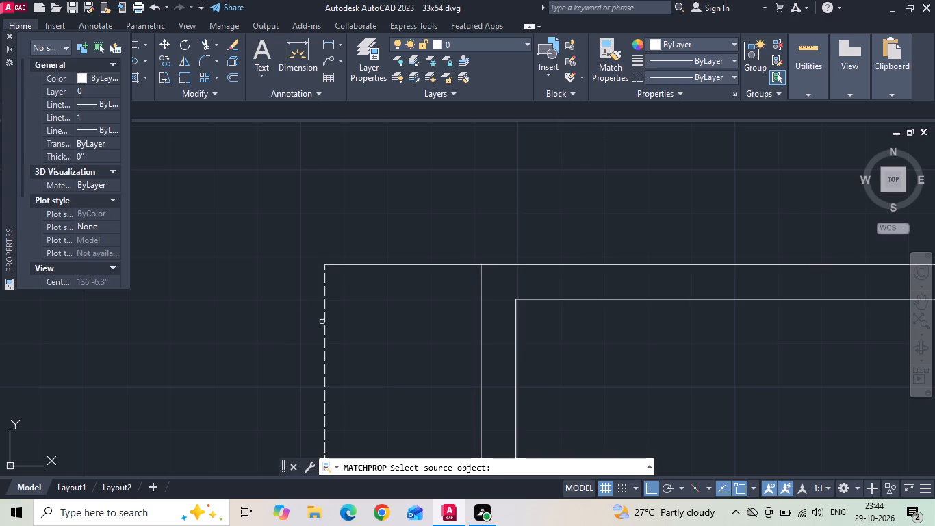
click(324, 318)
drag(425, 221, 397, 287)
double_click(396, 288)
key(Escape)
Measure the garden strip's depth between the master bedroom's front wall and the front boundary line.
scroll(375, 210, down, 3)
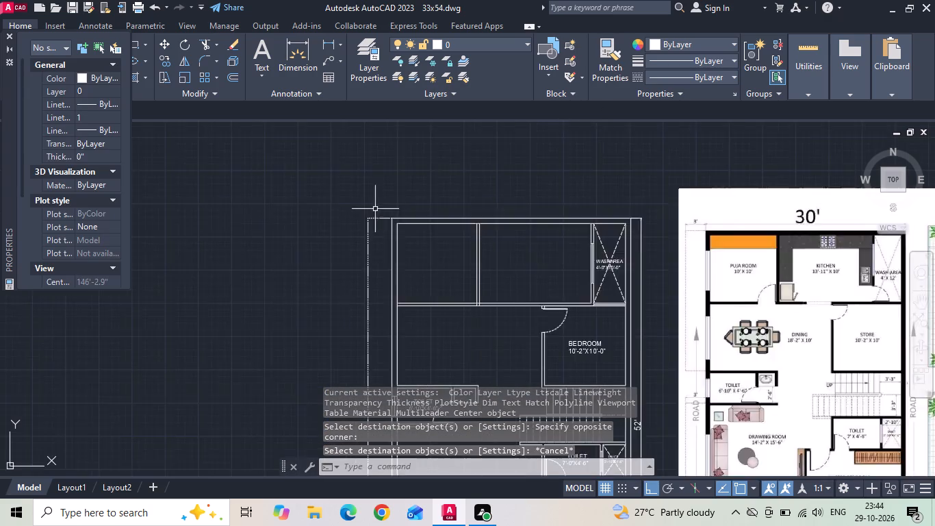
scroll(375, 209, down, 2)
middle_drag(365, 314, 347, 161)
scroll(368, 331, up, 1)
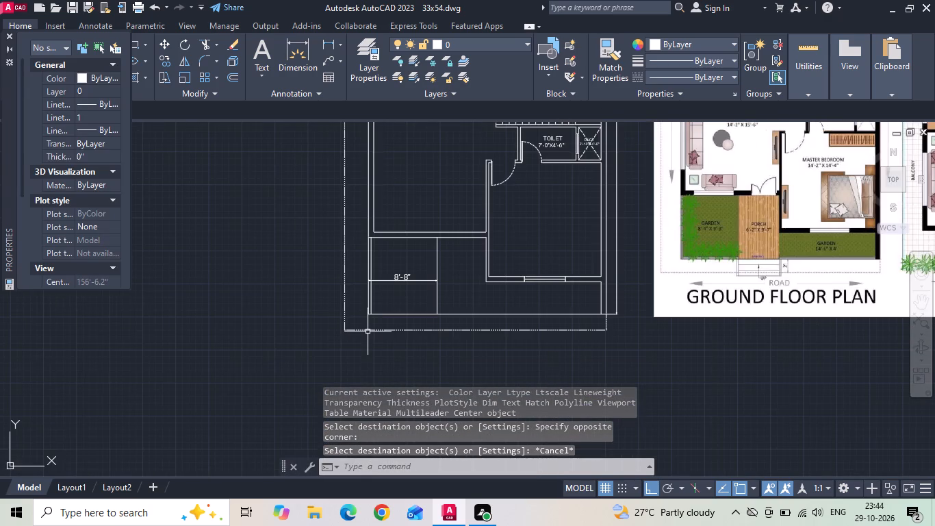
scroll(392, 328, up, 1)
middle_drag(387, 327, 355, 334)
scroll(350, 333, down, 1)
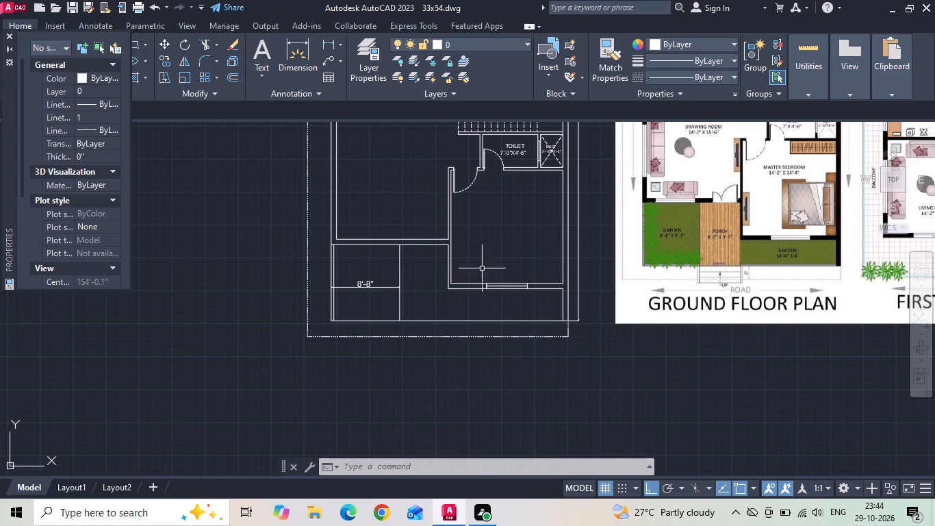
click(331, 48)
scroll(482, 299, up, 1)
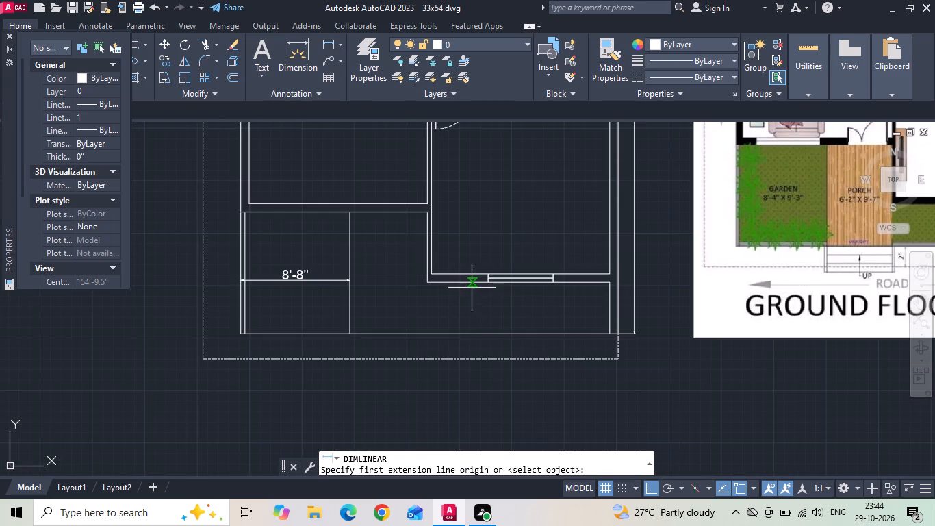
drag(472, 287, 472, 296)
click(472, 337)
scroll(472, 337, down, 1)
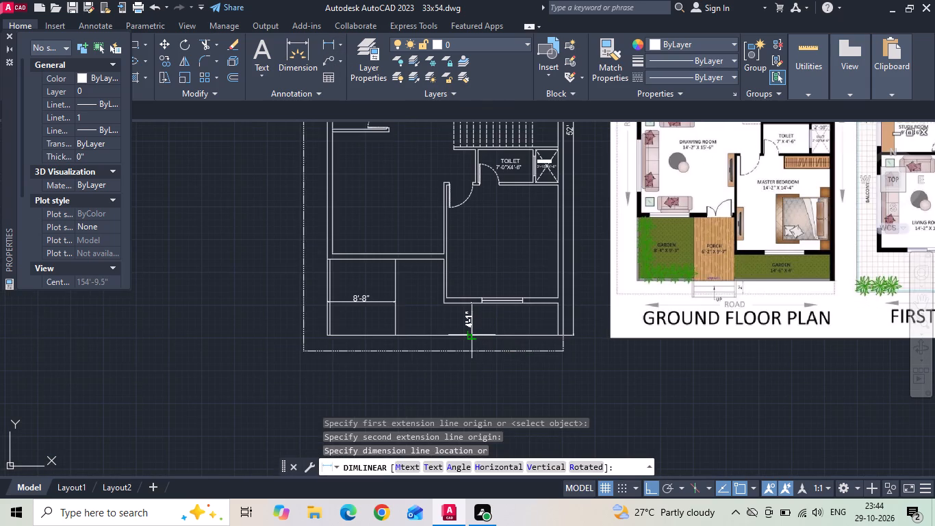
scroll(472, 330, up, 1)
key(Escape)
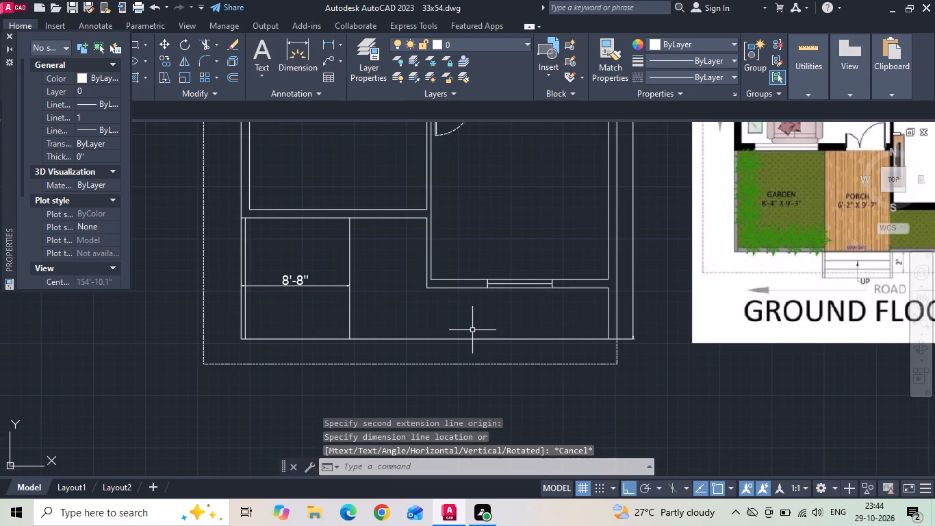
Offset the front boundary line 1" inward towards the building.
text(O)
key(space)
text(1)
key(space)
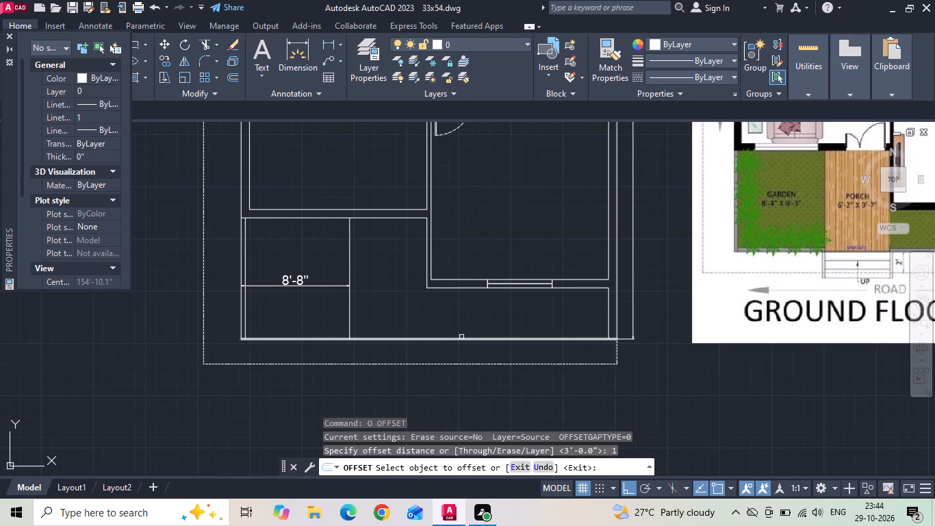
click(457, 339)
click(456, 321)
key(Escape)
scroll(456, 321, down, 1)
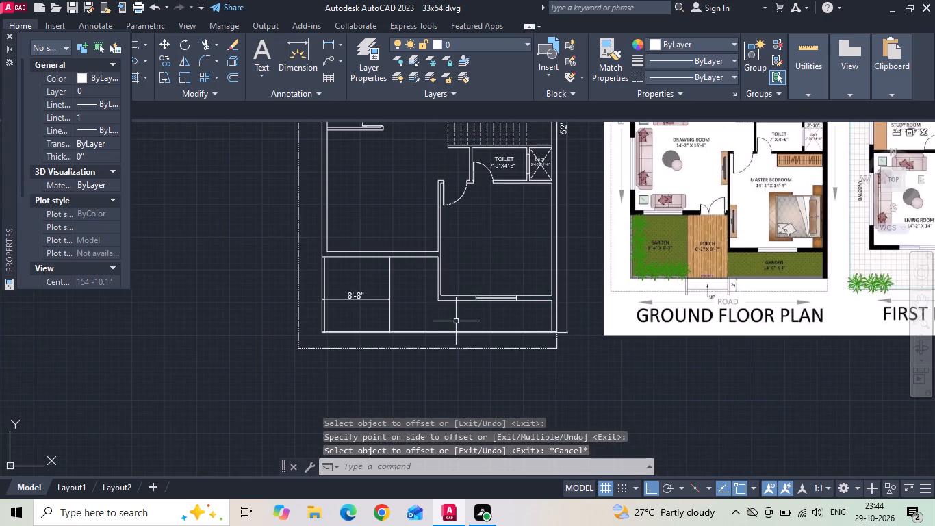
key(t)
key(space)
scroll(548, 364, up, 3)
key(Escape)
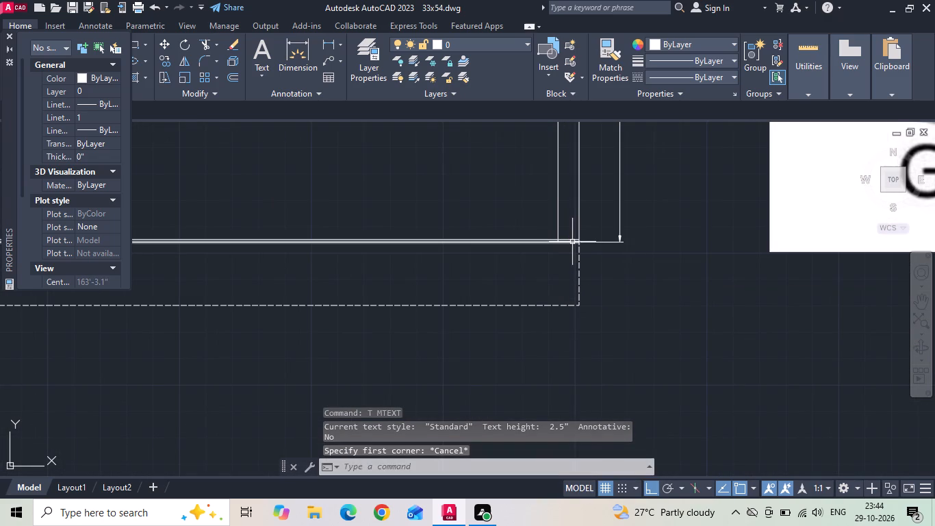
Trim the new 1" offset line where it crosses the end of the side wall on the master bedroom side.
text(TR)
key(space)
scroll(572, 241, up, 1)
click(570, 239)
scroll(517, 271, down, 3)
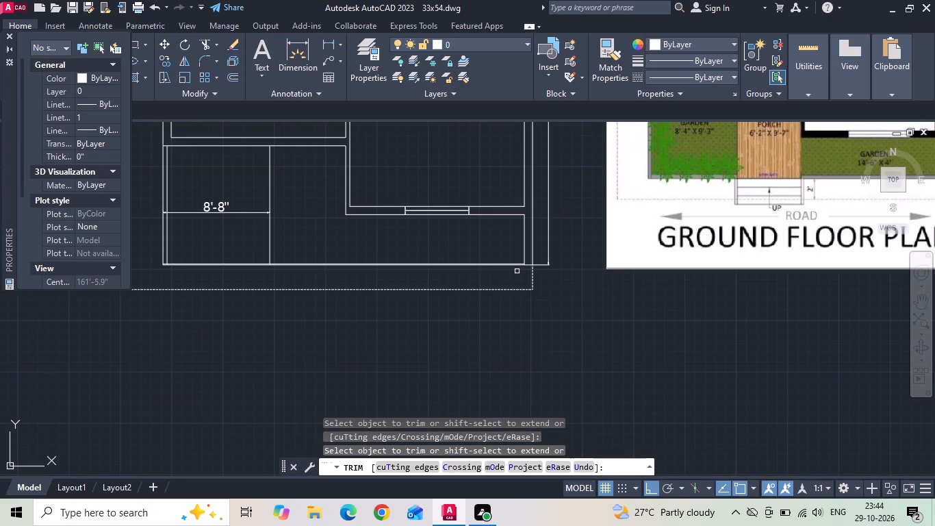
key(Escape)
middle_drag(511, 285, 517, 319)
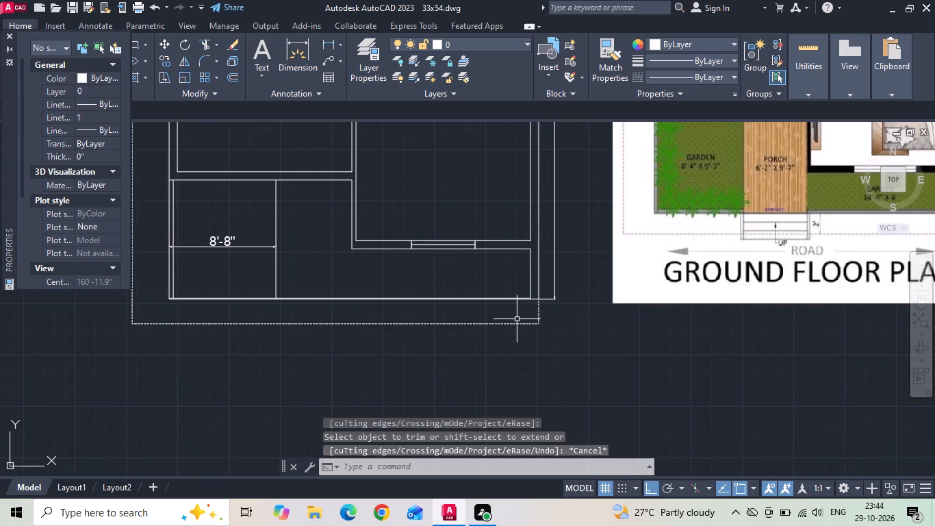
Extend the master bedroom's porch-side outer wall line down to the front boundary line.
text(EX)
key(space)
click(353, 243)
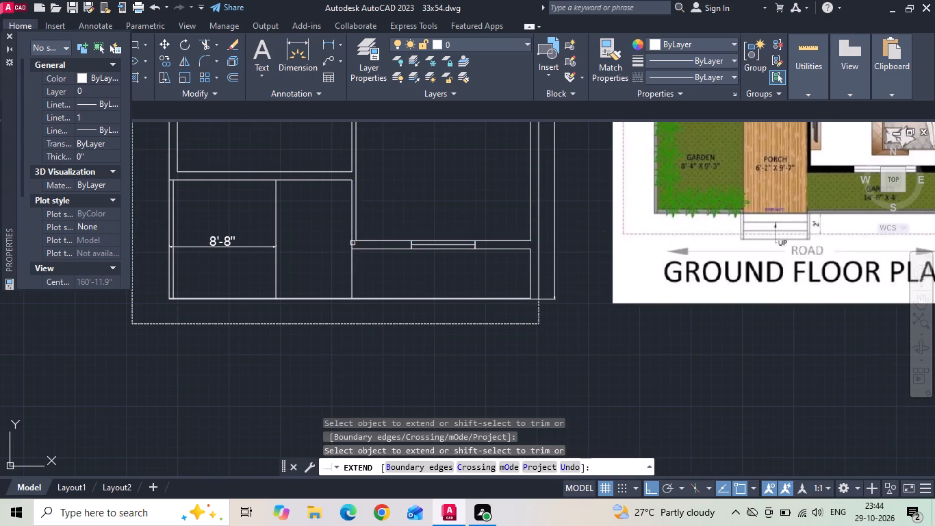
key(Escape)
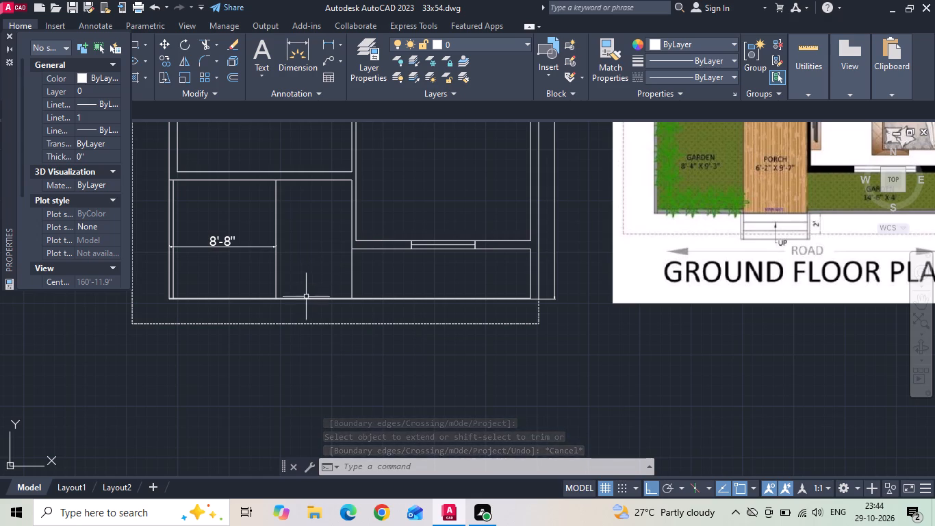
text(EX)
key(Escape)
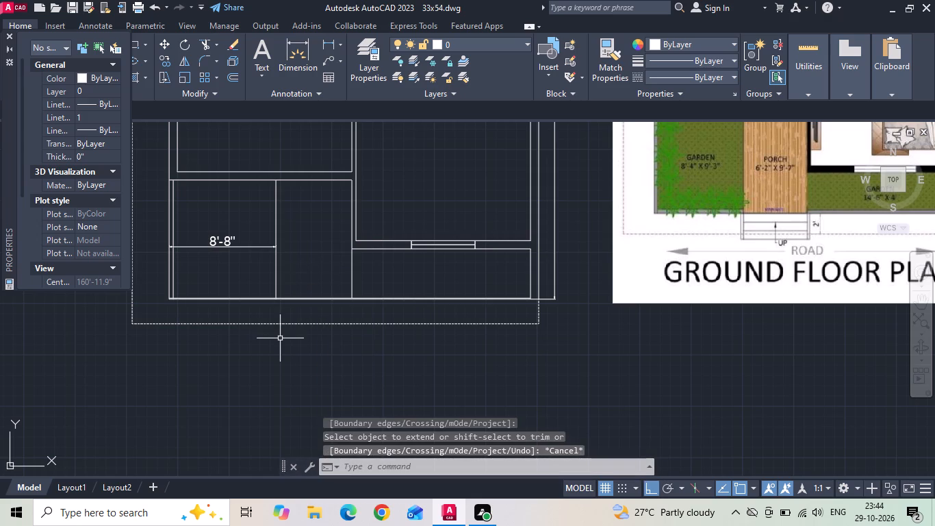
Draw two straight side lines for the entrance steps from the porch edges outward past the dashed front setback line.
text(L)
key(space)
drag(272, 299, 273, 298)
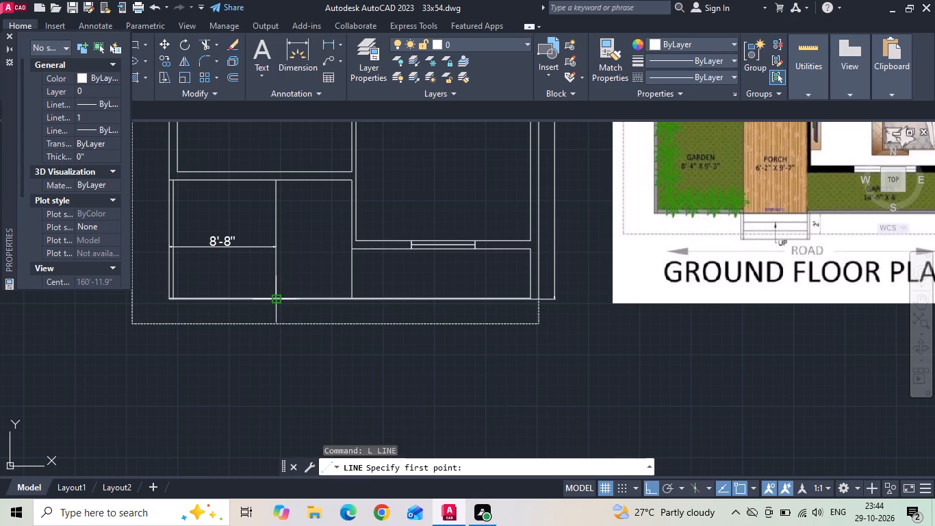
drag(273, 298, 270, 332)
click(270, 357)
key(Escape)
key(l)
key(space)
scroll(347, 308, up, 2)
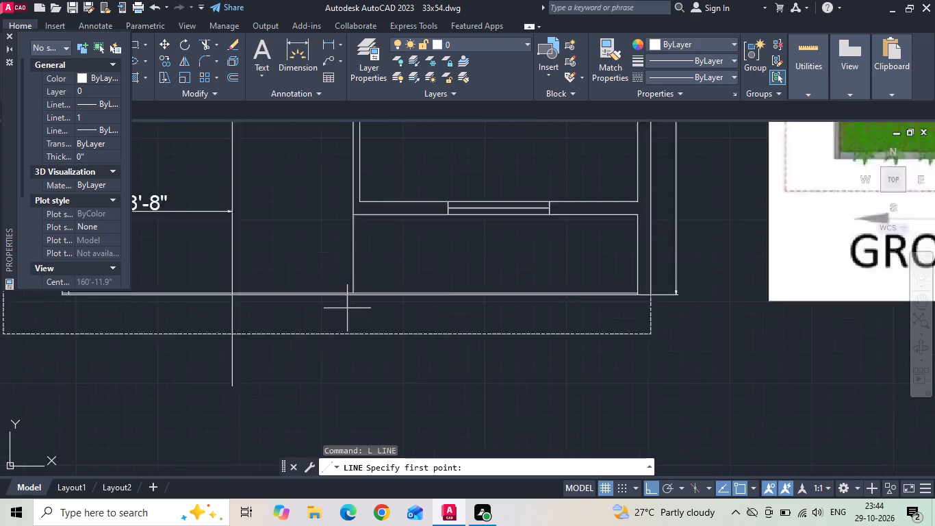
scroll(347, 309, up, 1)
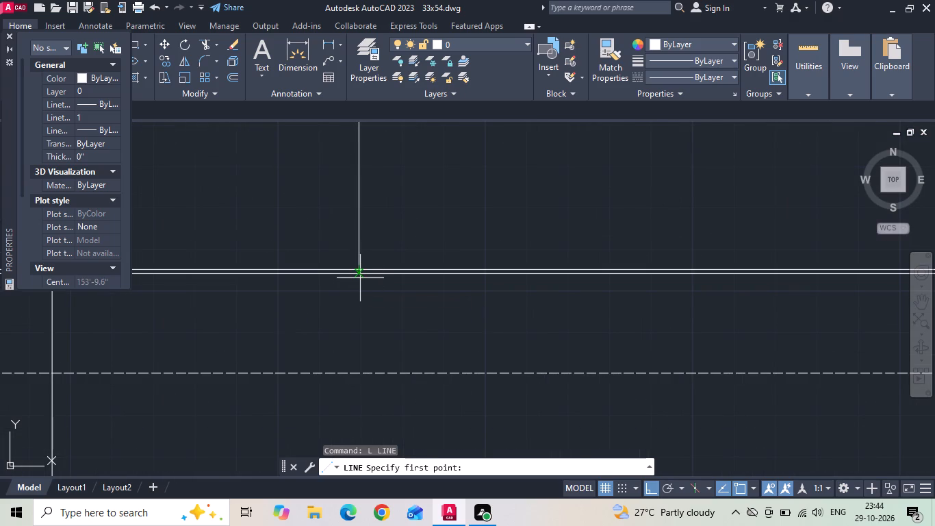
scroll(360, 277, up, 3)
click(350, 245)
scroll(350, 245, down, 4)
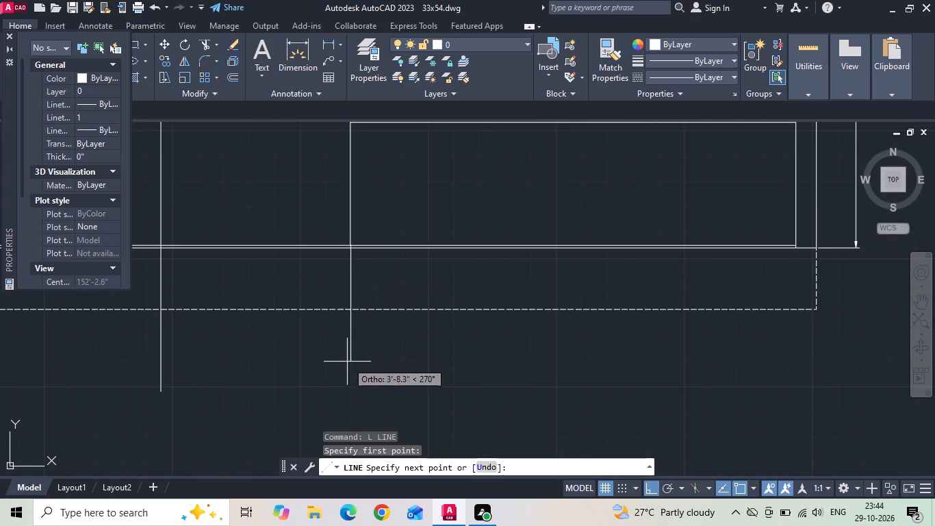
click(347, 364)
key(Escape)
Copy the front boundary line outward at distances of 10", 20" and 30" for the entrance step treads.
click(323, 249)
right_click(322, 249)
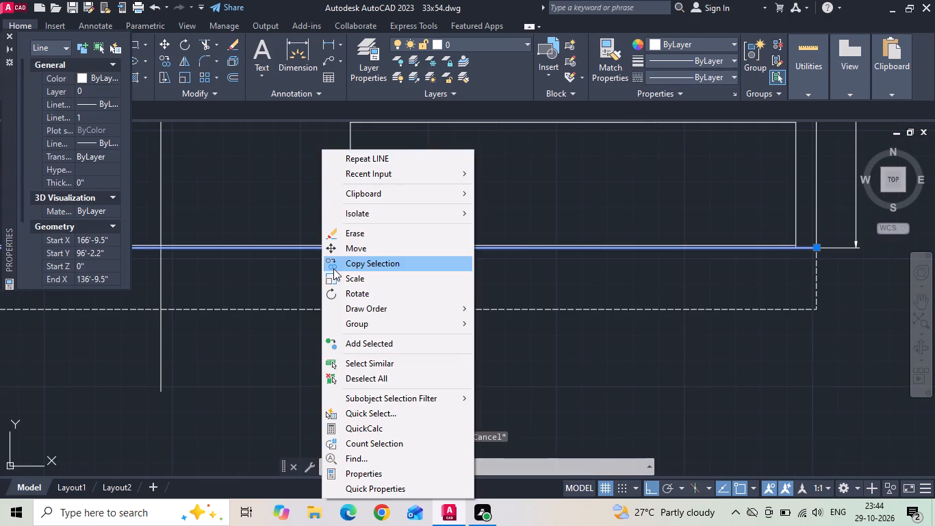
click(333, 268)
drag(296, 357, 295, 399)
text(10 20 30)
key(space)
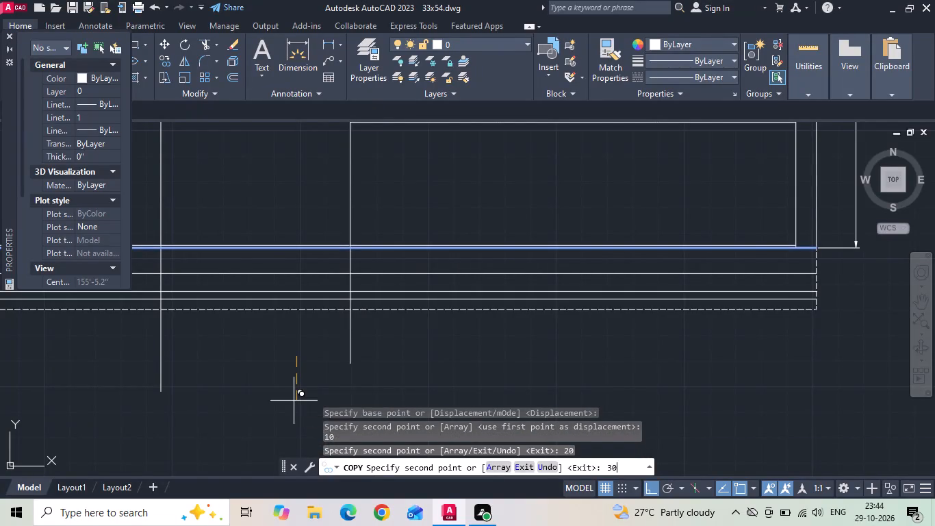
key(Escape)
Trim the side lines beyond the outermost tread and the three tread lines outside the porch width.
scroll(398, 324, down, 2)
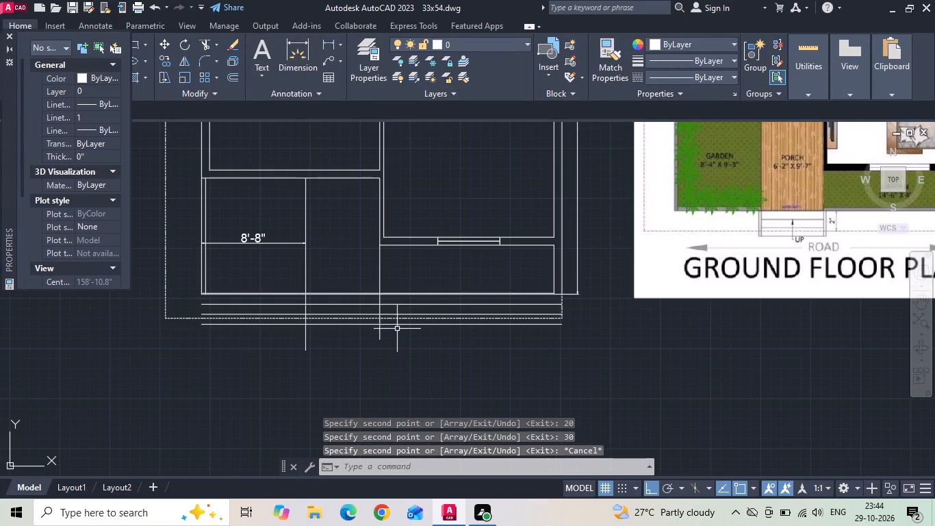
text(TR)
key(space)
key(space)
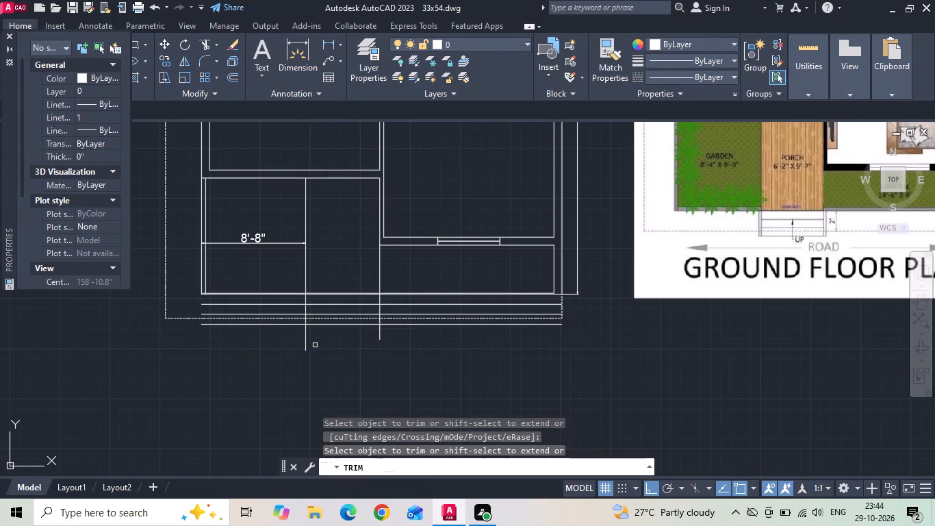
drag(287, 342, 304, 342)
click(387, 334)
scroll(387, 334, up, 1)
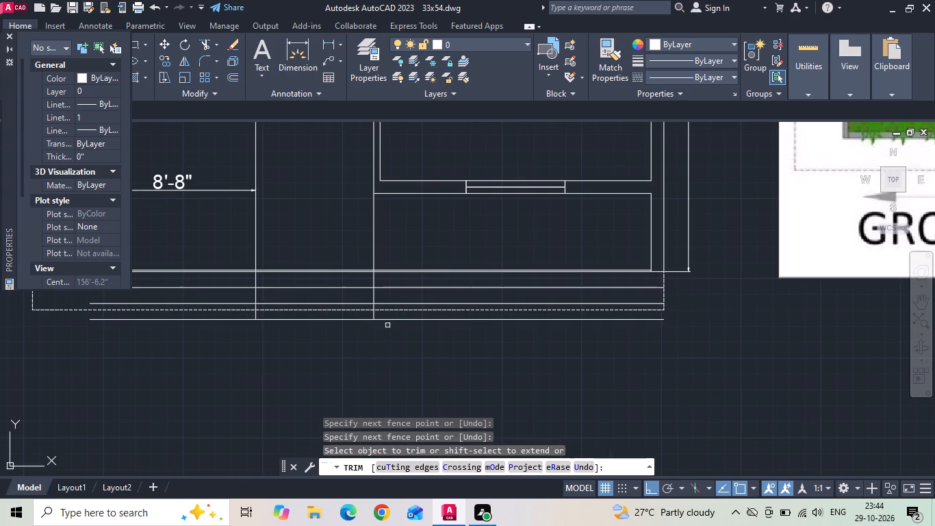
click(387, 321)
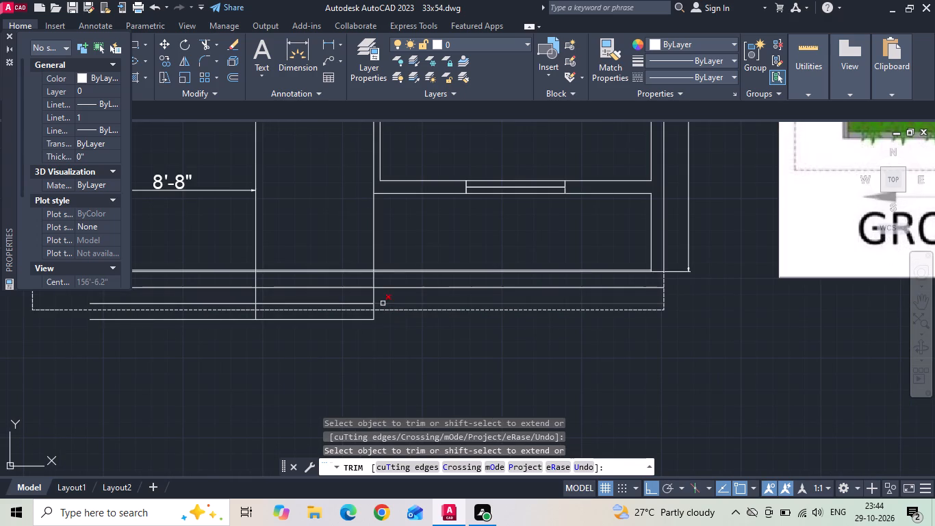
click(383, 303)
click(383, 288)
click(244, 286)
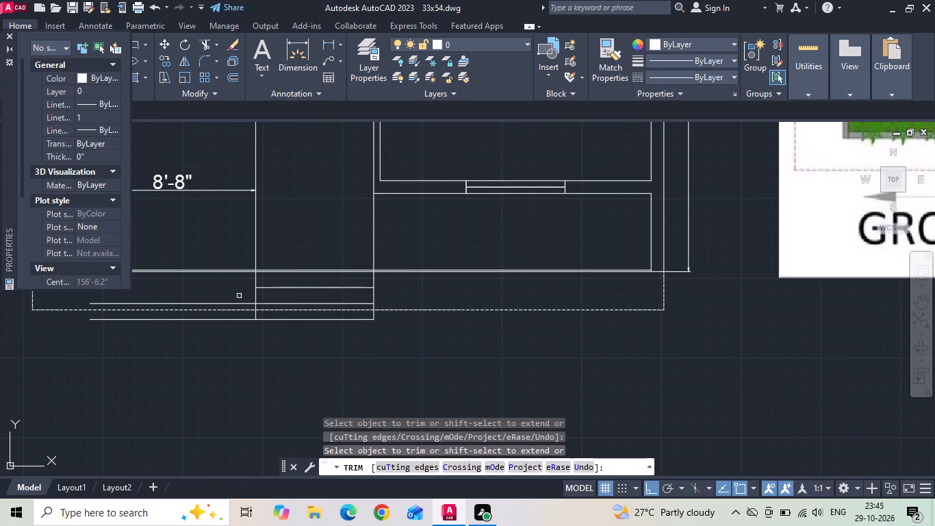
click(235, 304)
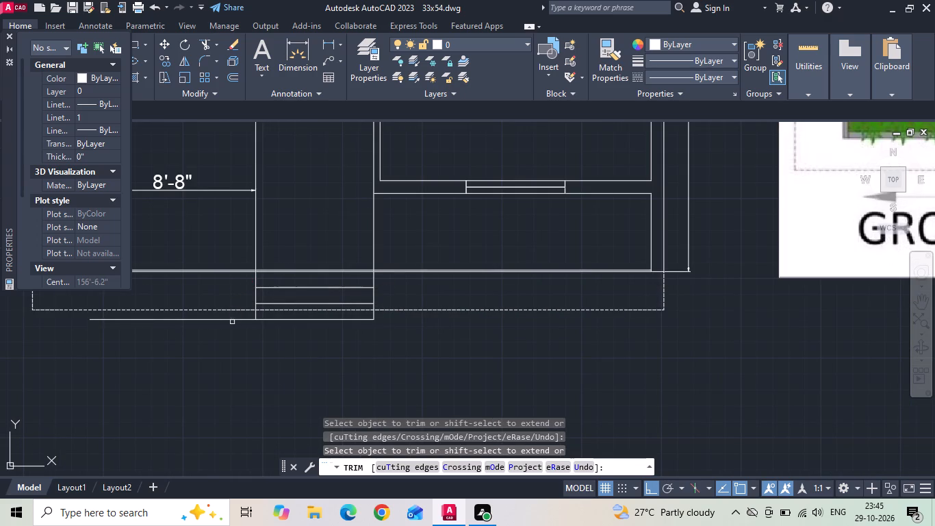
click(232, 321)
scroll(232, 321, down, 1)
scroll(233, 320, up, 2)
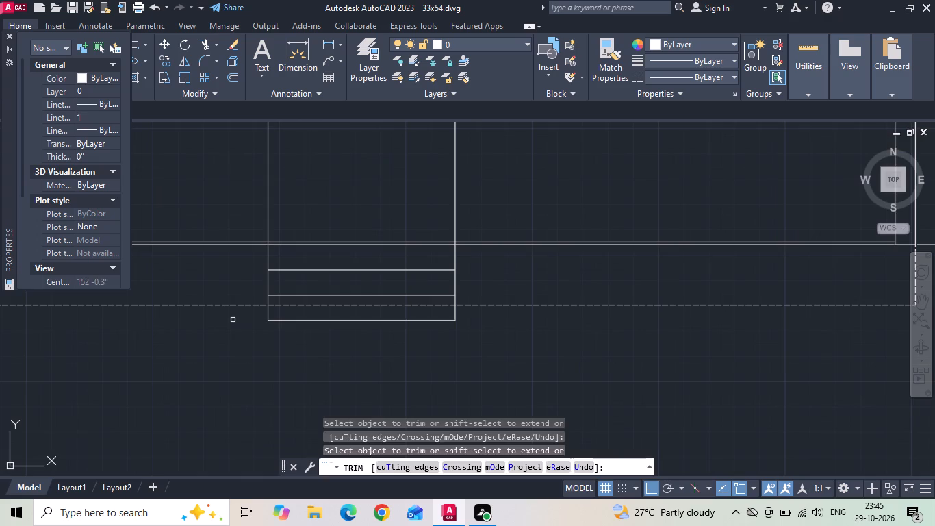
key(Escape)
Offset both side lines of the entrance steps 1" outward.
text(O 1)
key(space)
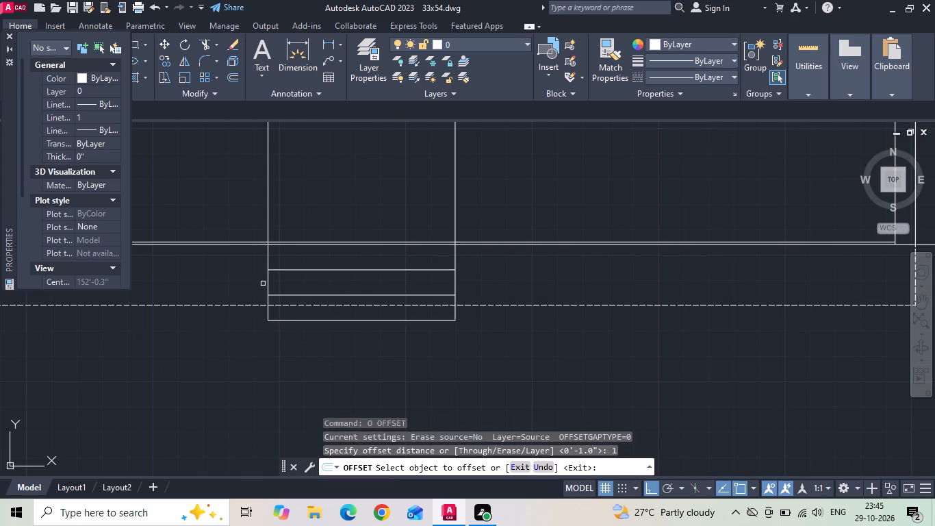
click(268, 277)
click(247, 276)
drag(456, 280, 469, 279)
click(491, 275)
scroll(478, 256, up, 2)
key(Escape)
Trim the offset step line on the master bedroom side where it runs between the double front boundary lines.
key(t)
key(r)
key(space)
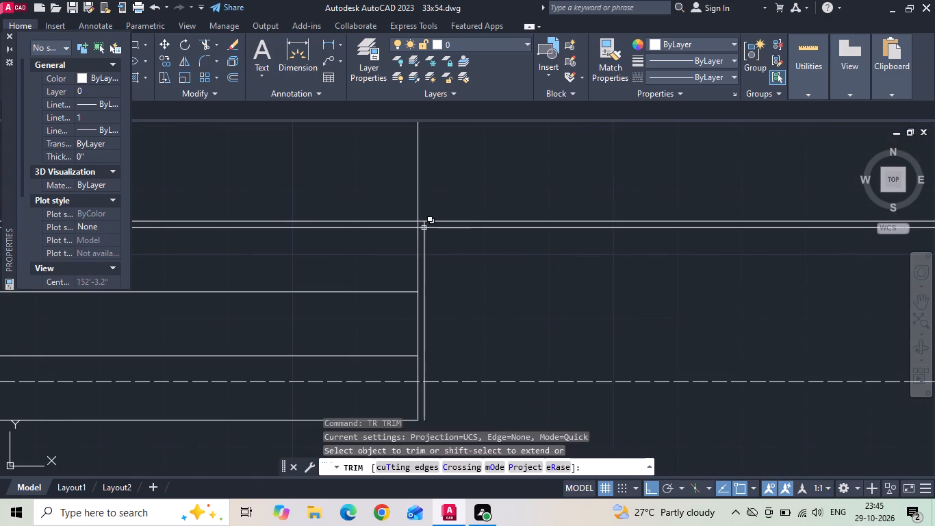
scroll(423, 227, up, 1)
click(422, 224)
scroll(475, 273, down, 3)
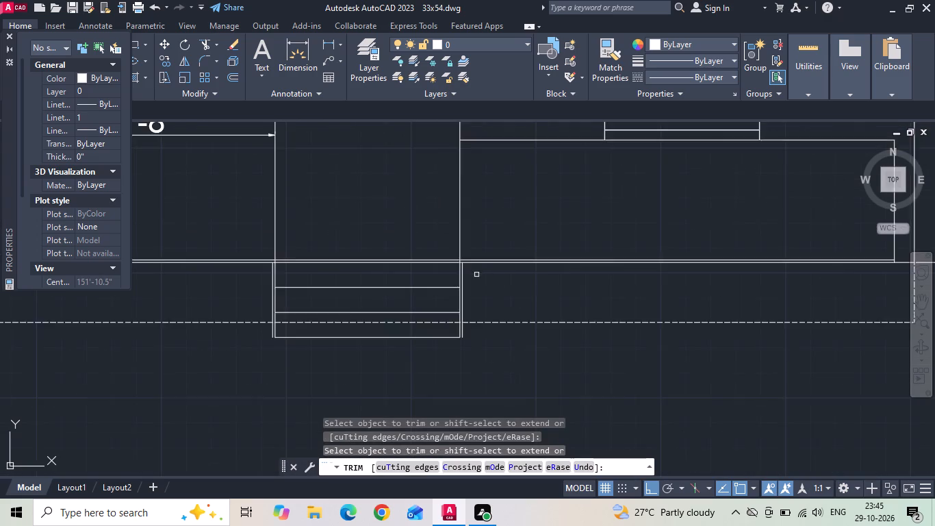
scroll(477, 275, down, 2)
key(Escape)
Save the drawing.
key(ctrl+s)
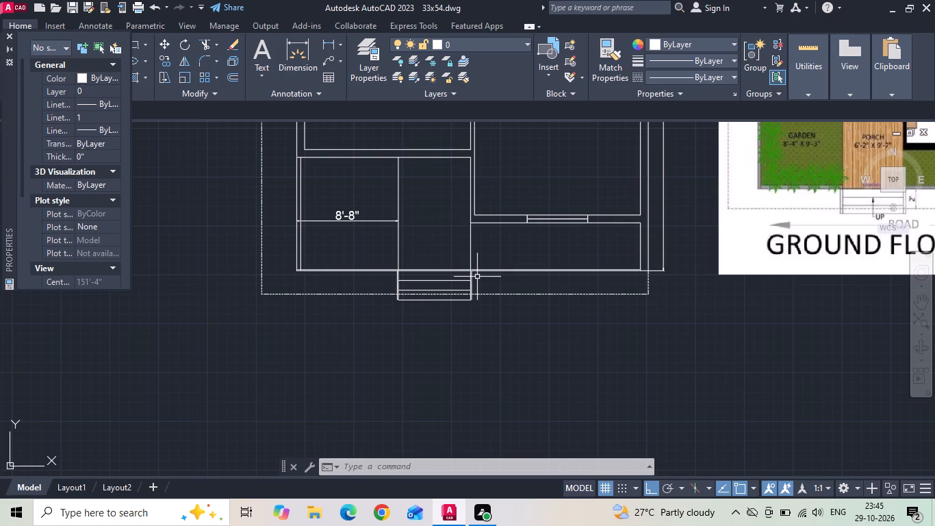
key(ctrl+s)
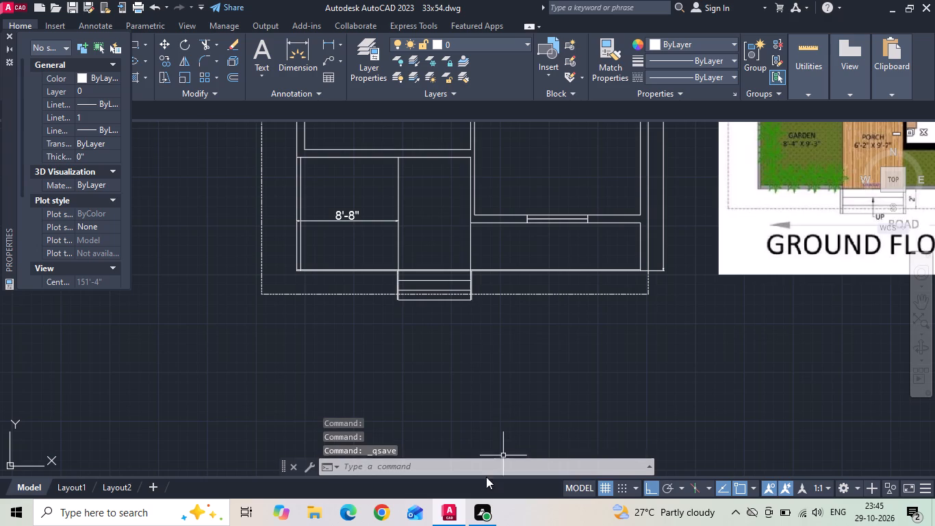
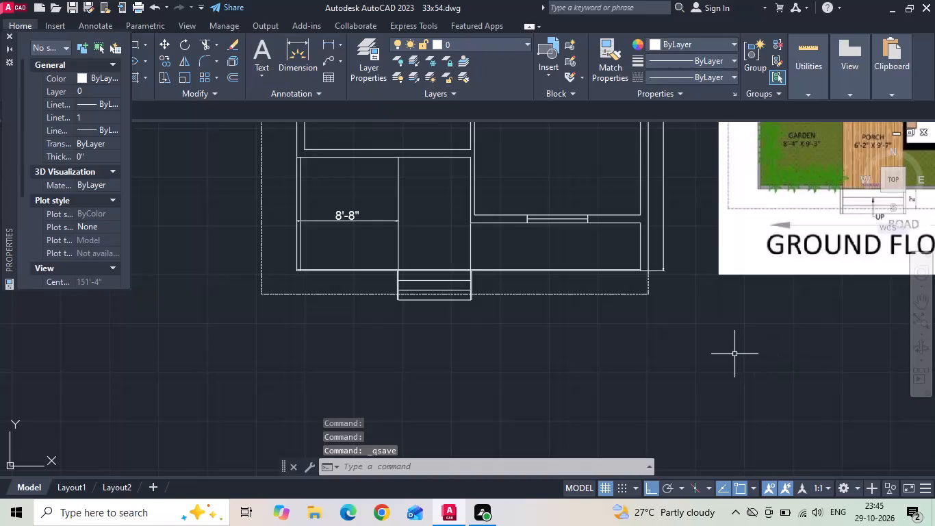
Erase the 8'-8" dimension from the front garden beside the porch.
middle_drag(594, 340, 593, 347)
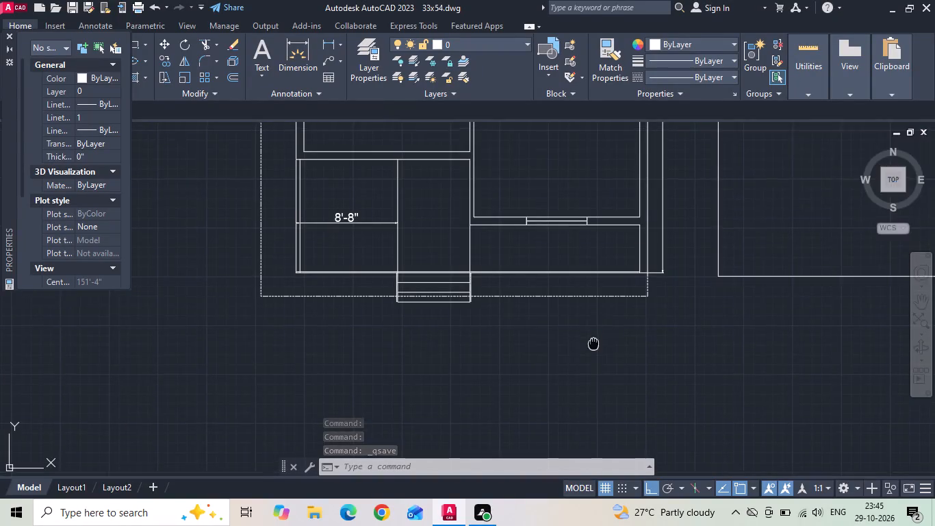
middle_drag(593, 347, 607, 405)
drag(372, 304, 368, 298)
click(356, 275)
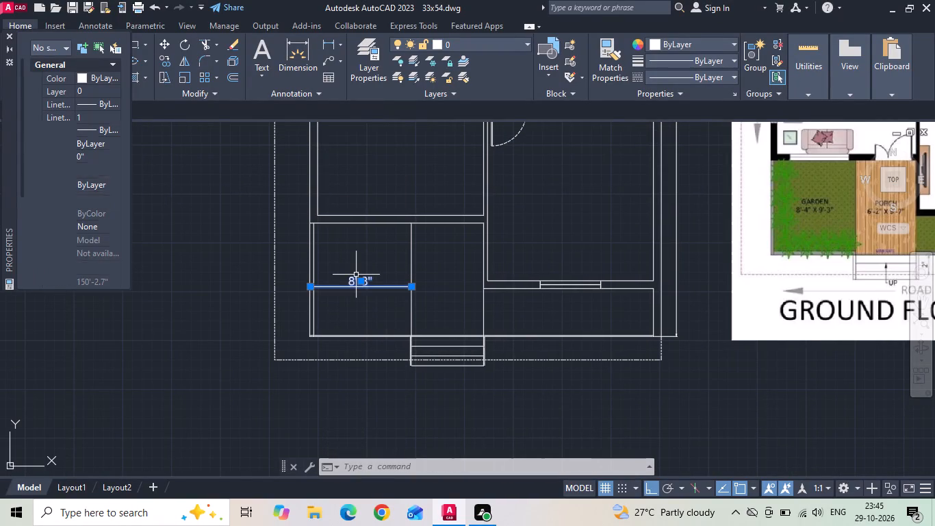
key(Delete)
Offset the drawing room face of the master bedroom wall 8" into the drawing room.
scroll(350, 306, down, 1)
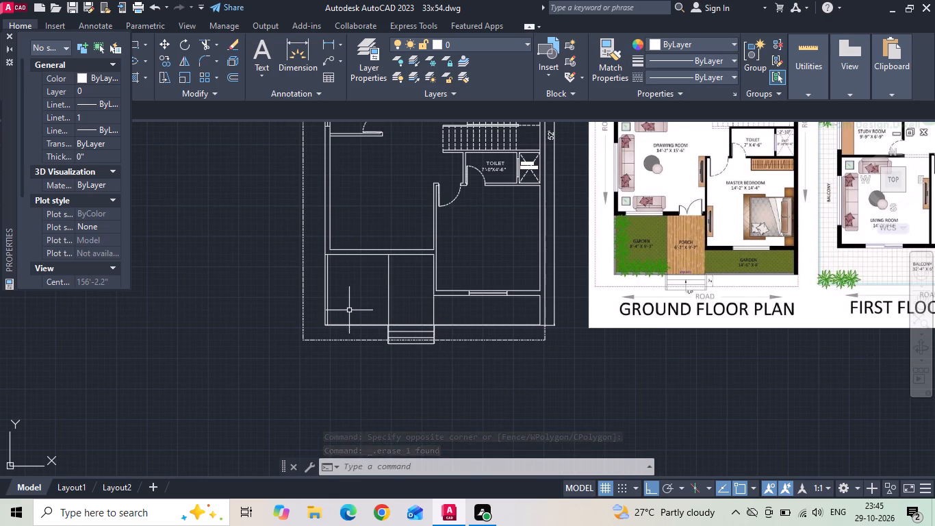
middle_drag(349, 310, 348, 378)
scroll(706, 285, up, 3)
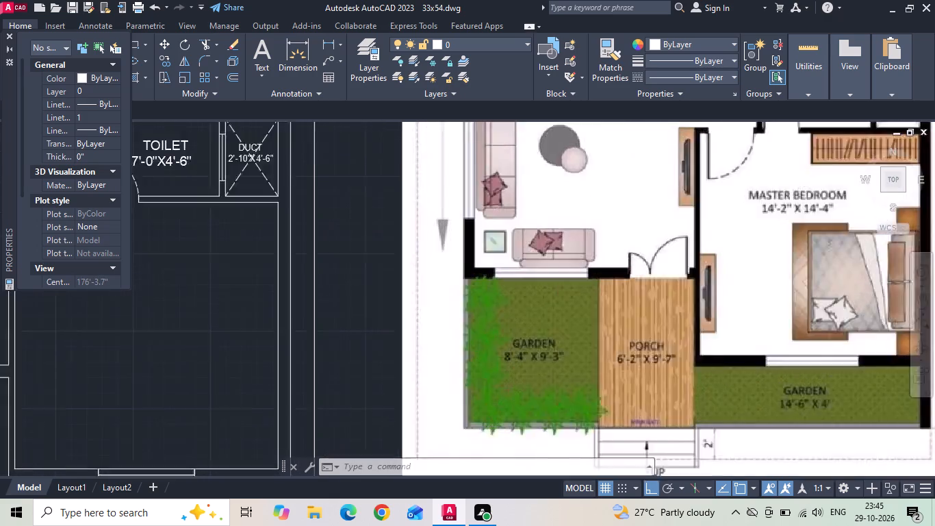
scroll(705, 284, down, 3)
text(O 8)
key(space)
scroll(513, 301, up, 1)
scroll(370, 329, up, 1)
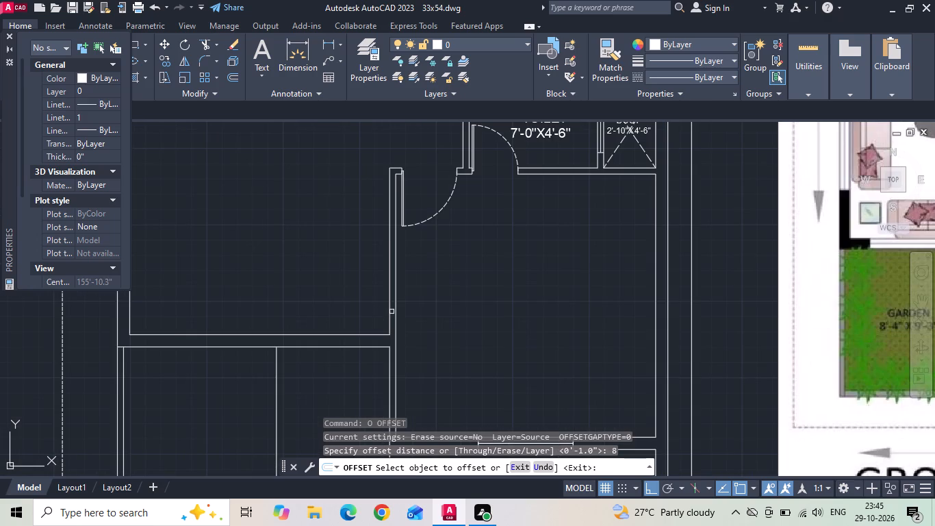
drag(388, 313, 382, 316)
click(350, 318)
key(Escape)
Offset the new line another 4' into the drawing room to set the main door width.
text(O)
key(space)
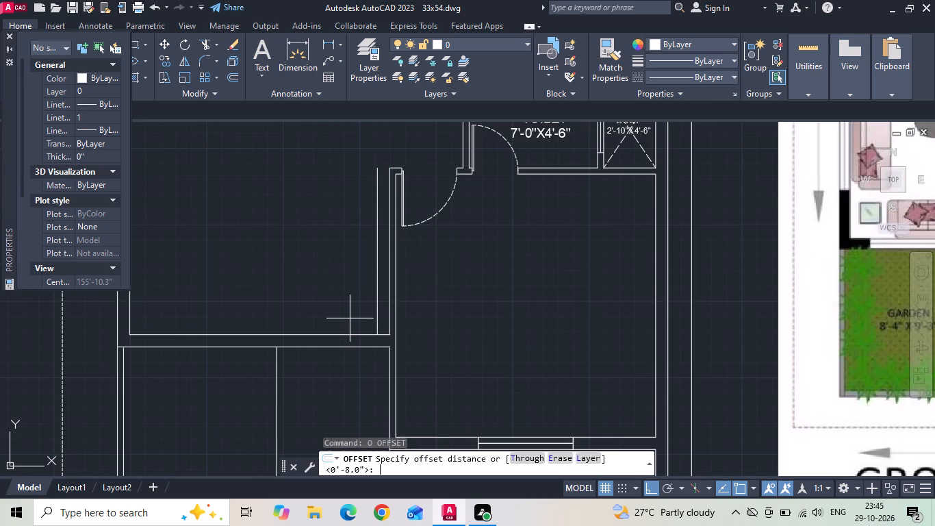
text(4')
key(Return)
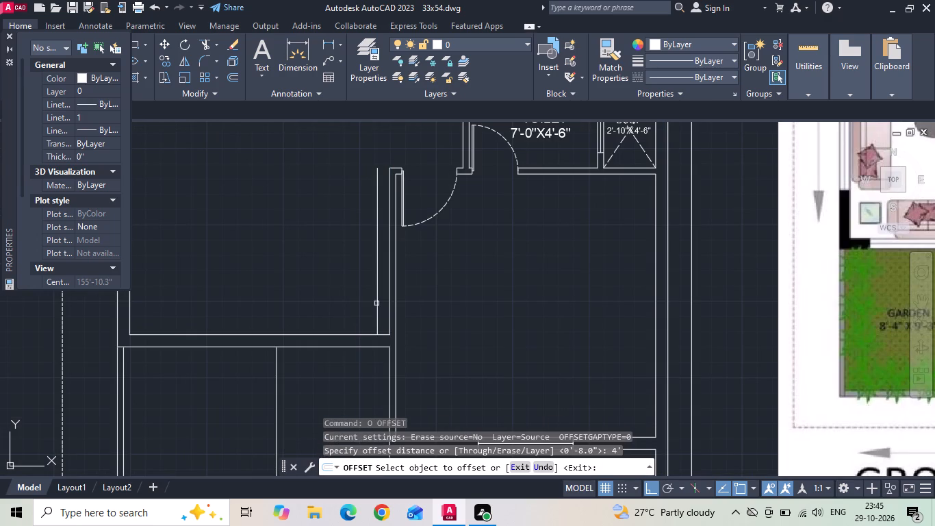
click(376, 303)
click(344, 308)
middle_drag(344, 297, 348, 283)
key(Escape)
Extend both door jamb lines across the drawing room's front wall to its porch-side face.
text(EX)
key(space)
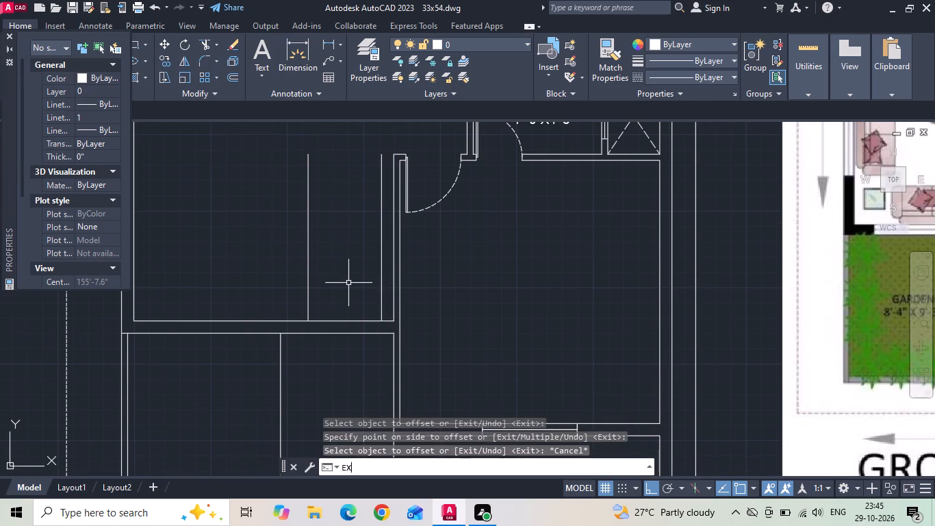
drag(348, 281, 316, 292)
click(281, 295)
click(380, 305)
key(Escape)
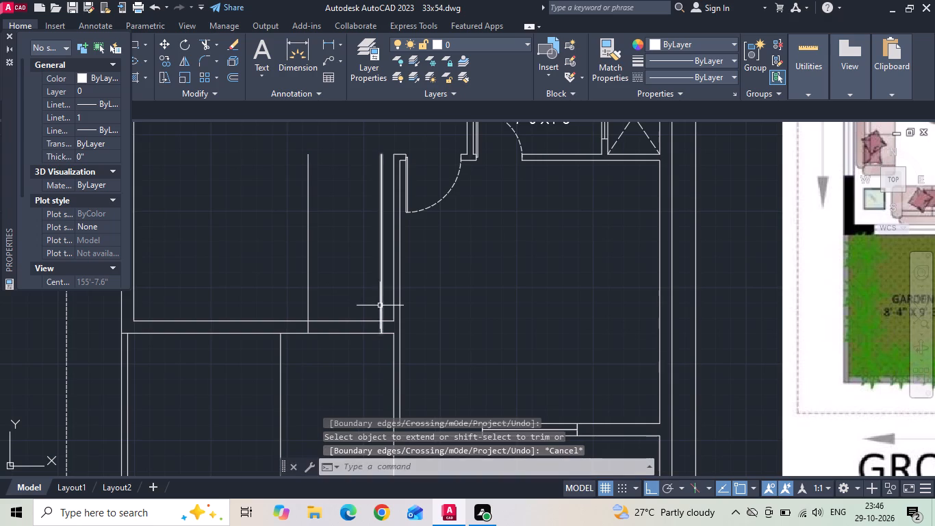
Trim the jamb lines above the front wall and the wall lines between them to open the main doorway.
key(t)
key(r)
key(space)
click(383, 297)
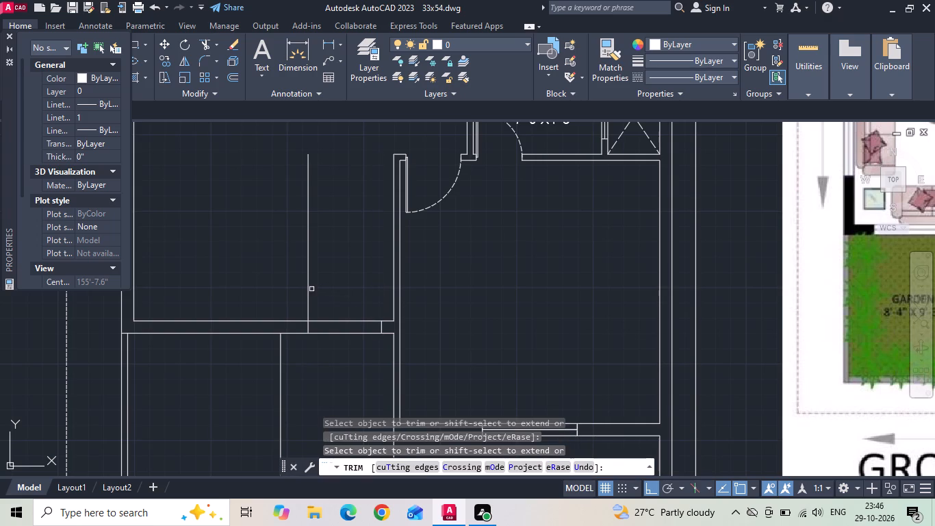
click(307, 294)
drag(327, 305, 329, 359)
scroll(343, 297, down, 1)
key(Escape)
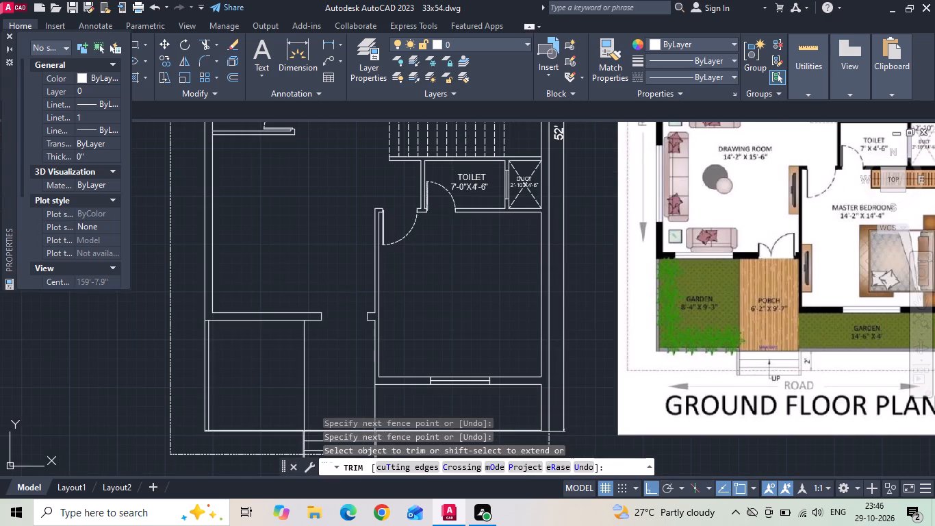
Measure the width of the drawing room's front window on the reference image.
click(332, 43)
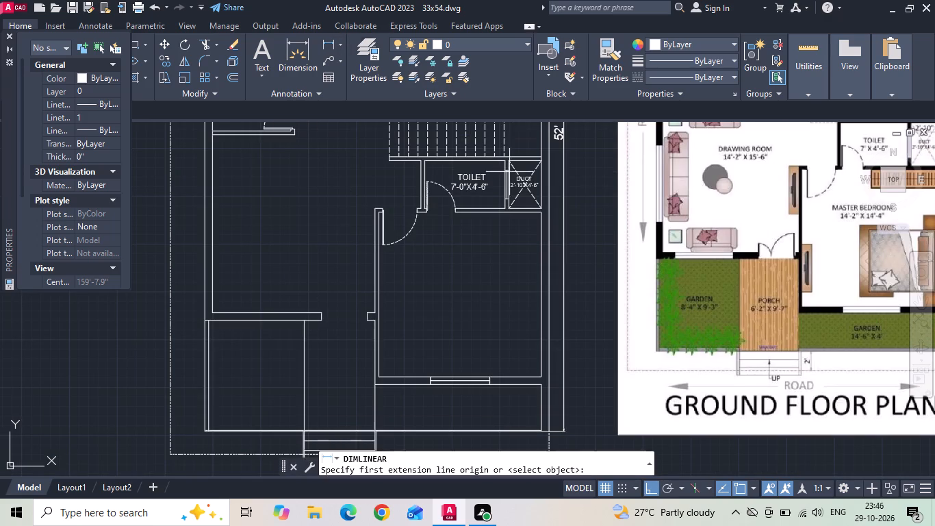
scroll(771, 258, up, 2)
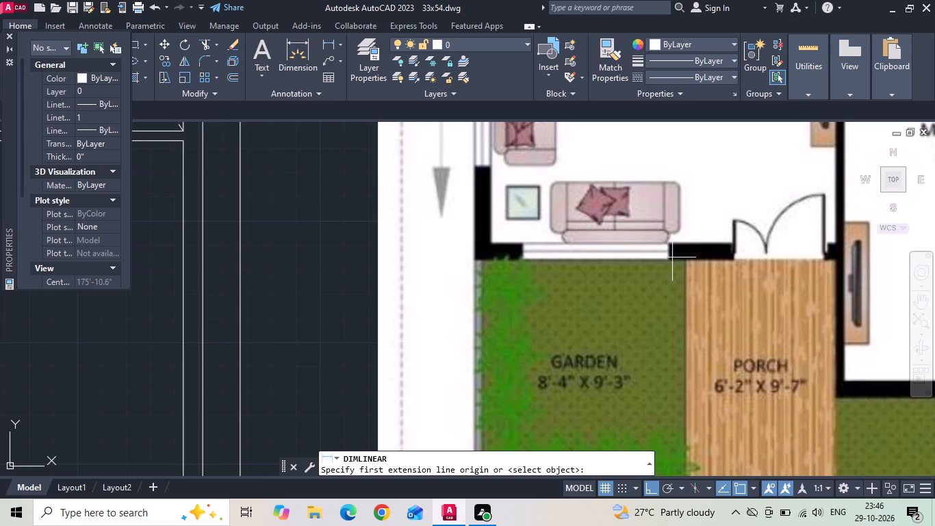
click(669, 260)
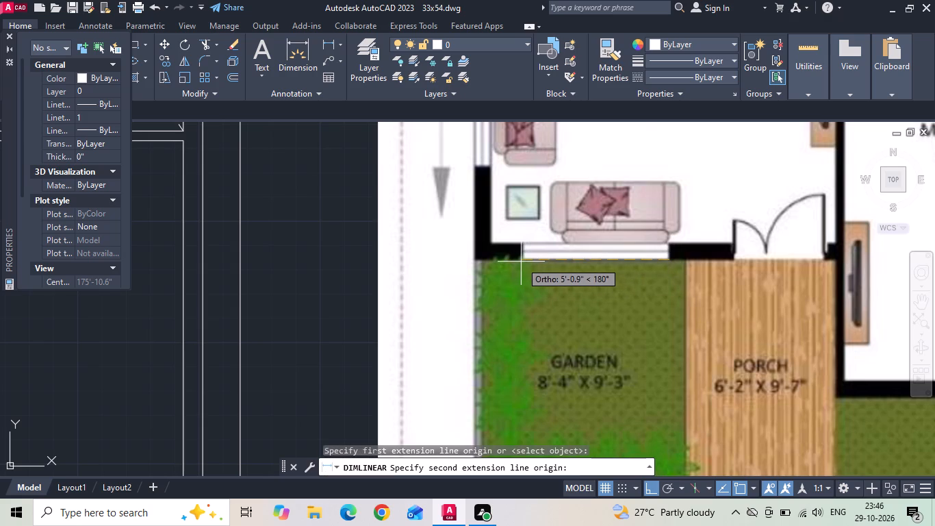
key(Escape)
scroll(598, 252, down, 3)
scroll(344, 284, up, 2)
scroll(345, 289, down, 1)
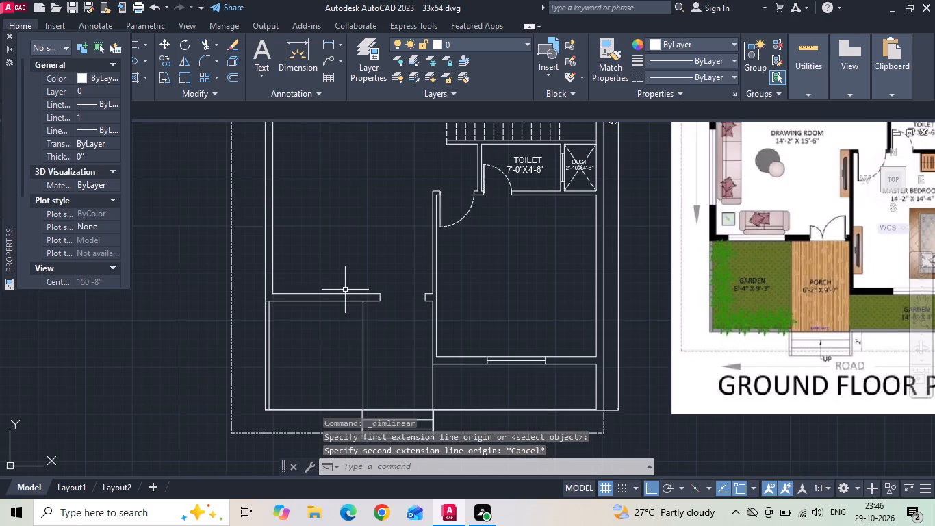
Offset the main door's garden-side jamb line 2' along the front wall, away from the doorway.
scroll(320, 296, up, 2)
text(O 2')
key(Return)
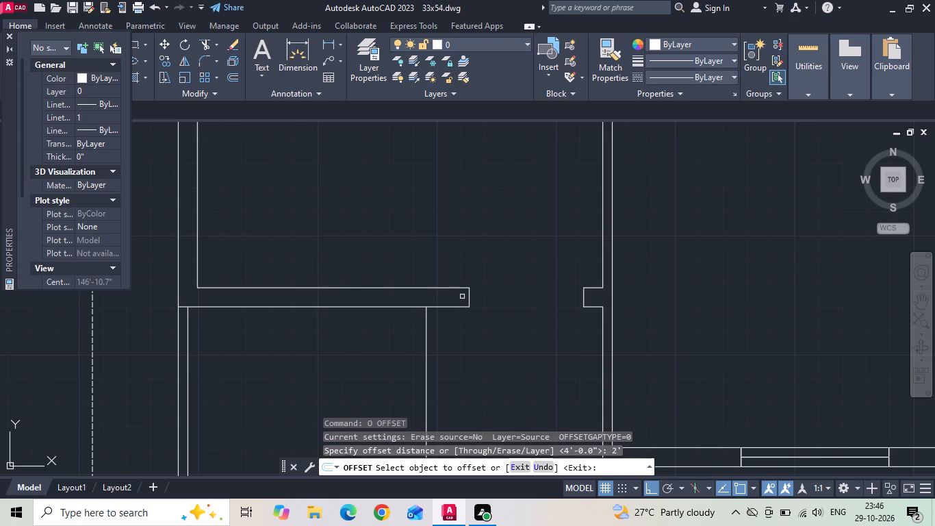
click(469, 299)
click(372, 237)
key(Escape)
Offset that line 5' further along the front wall to mark the window's other edge.
text(O)
key(space)
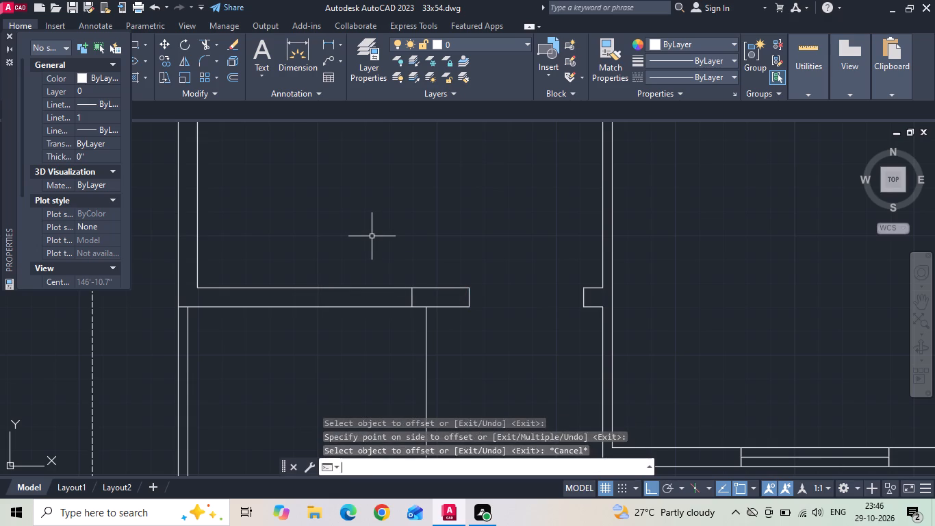
text(5')
key(Return)
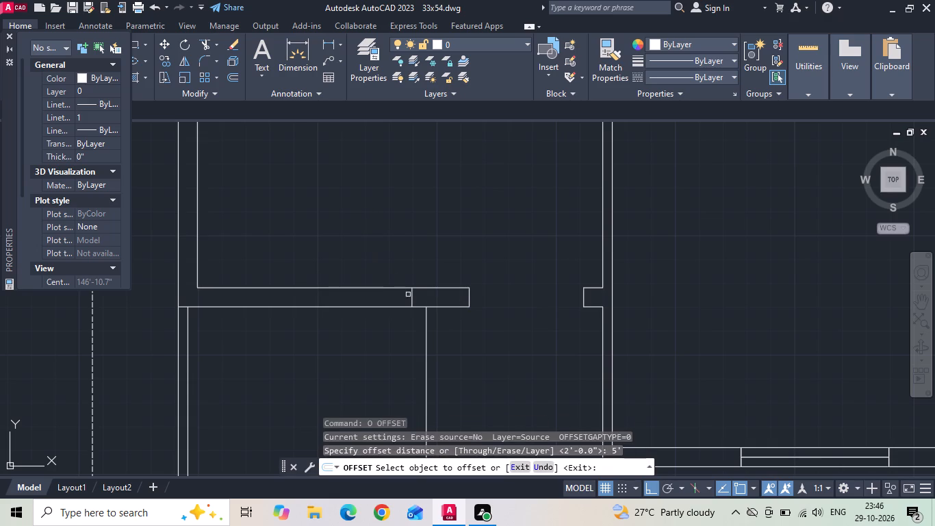
click(411, 296)
click(322, 344)
key(Escape)
Measure the gaps from the window edges to the drawing room's inner corner and to the door jamb.
scroll(322, 344, down, 2)
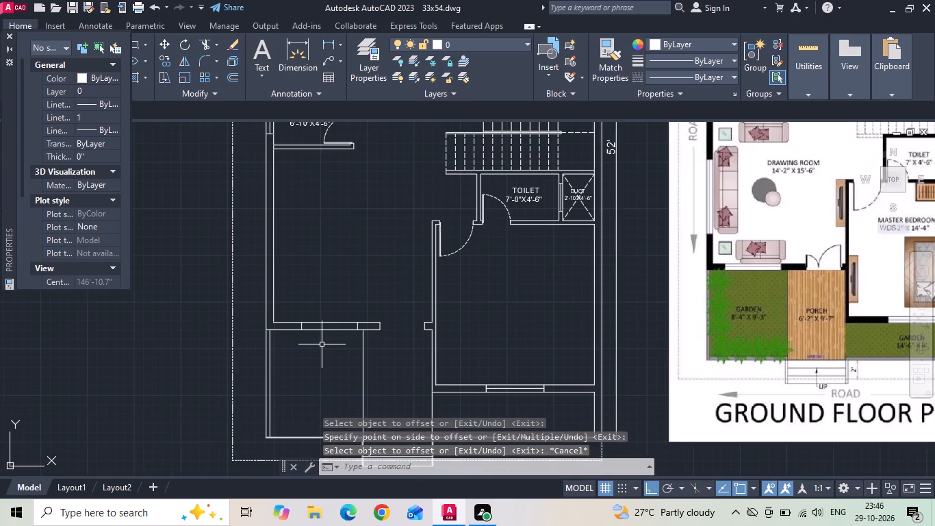
scroll(309, 348, up, 2)
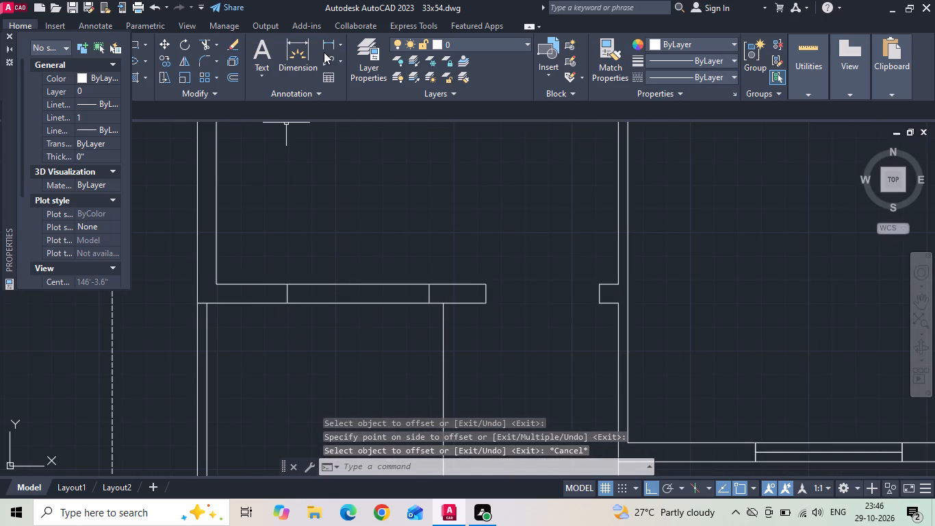
click(324, 47)
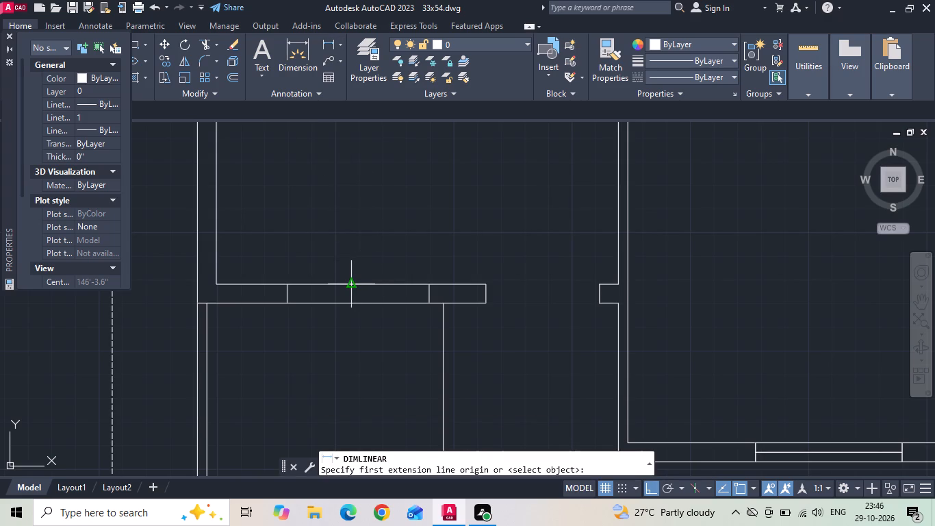
click(287, 284)
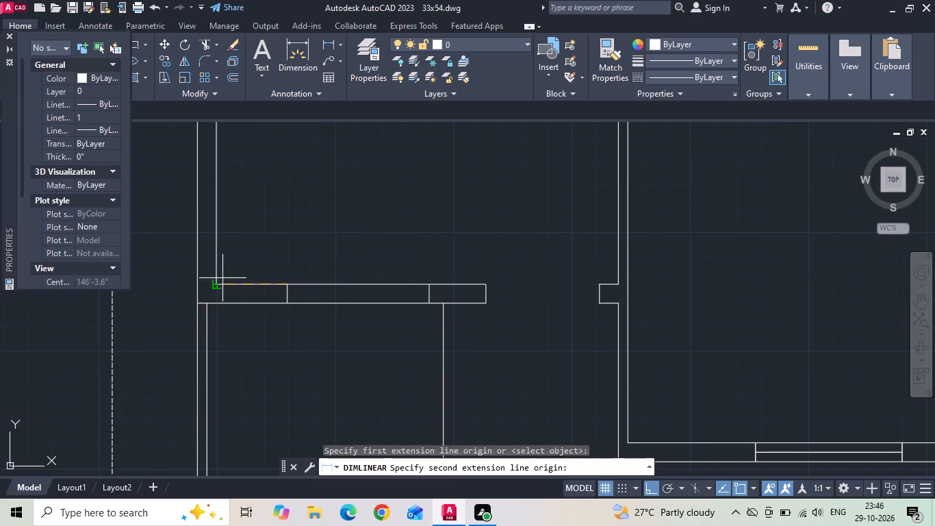
click(218, 278)
key(Escape)
key(space)
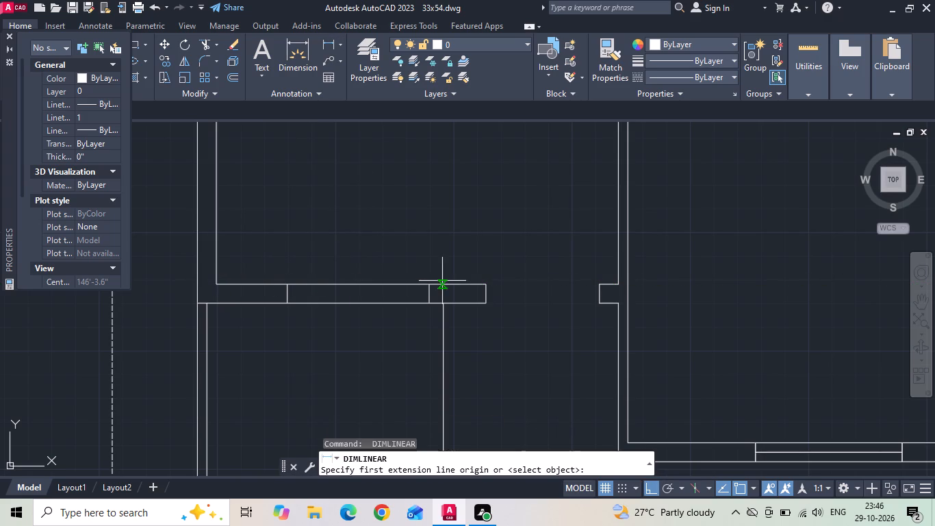
click(431, 284)
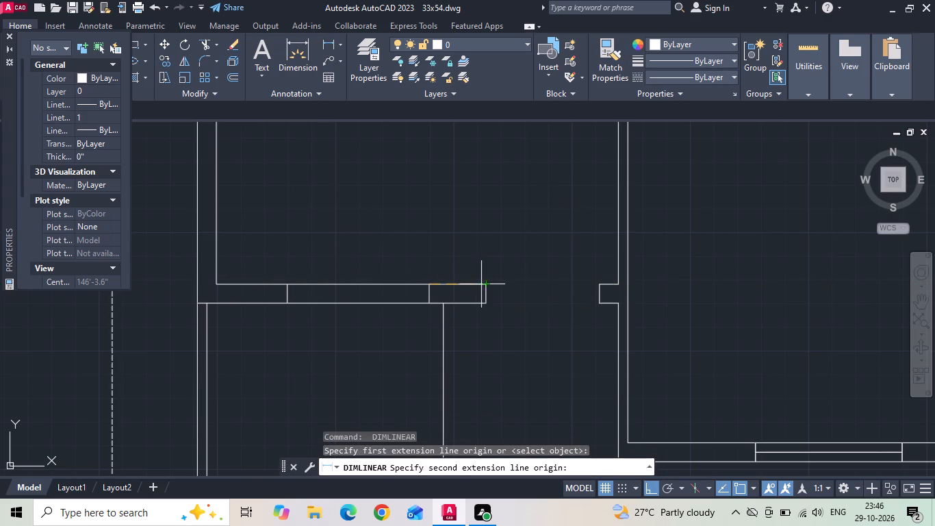
click(486, 281)
key(Escape)
Move both front window edge lines 12" away from the main doorway, toward the outer side wall.
click(281, 269)
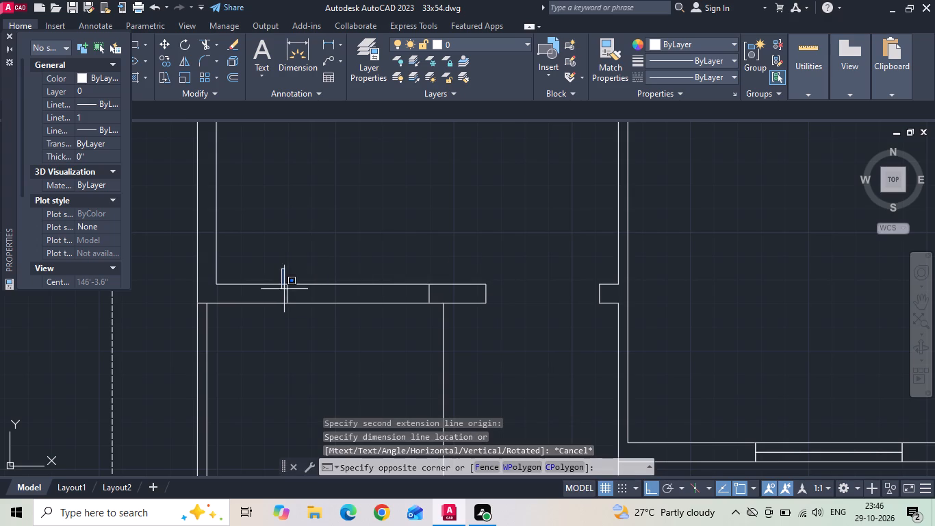
click(439, 330)
right_click(405, 249)
click(422, 268)
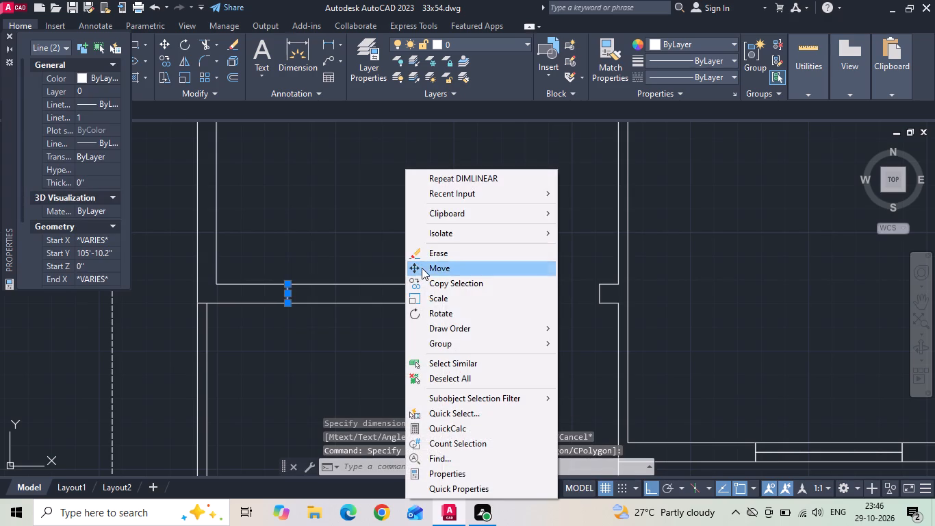
drag(434, 241, 415, 240)
text(12)
key(space)
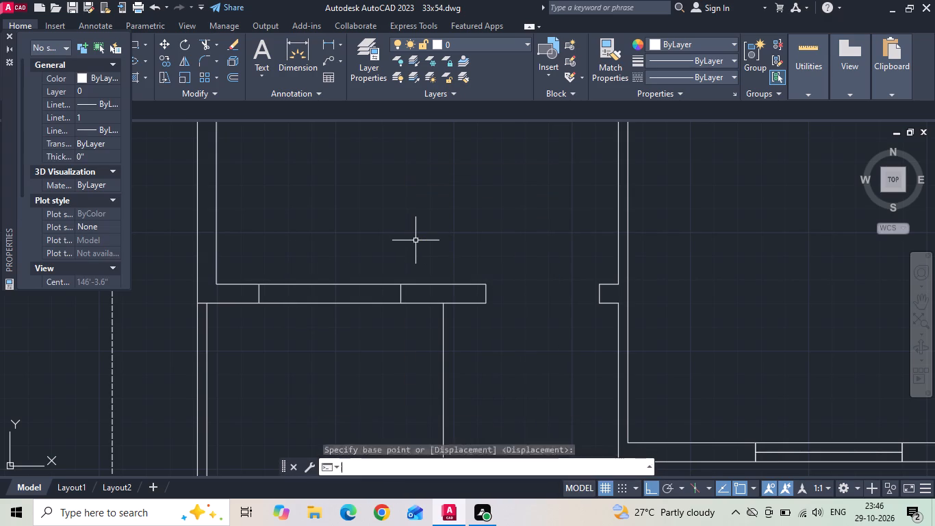
Draw the front window's centre line between the midpoints of its two edge lines.
scroll(412, 245, down, 2)
text(L)
key(space)
scroll(372, 287, up, 2)
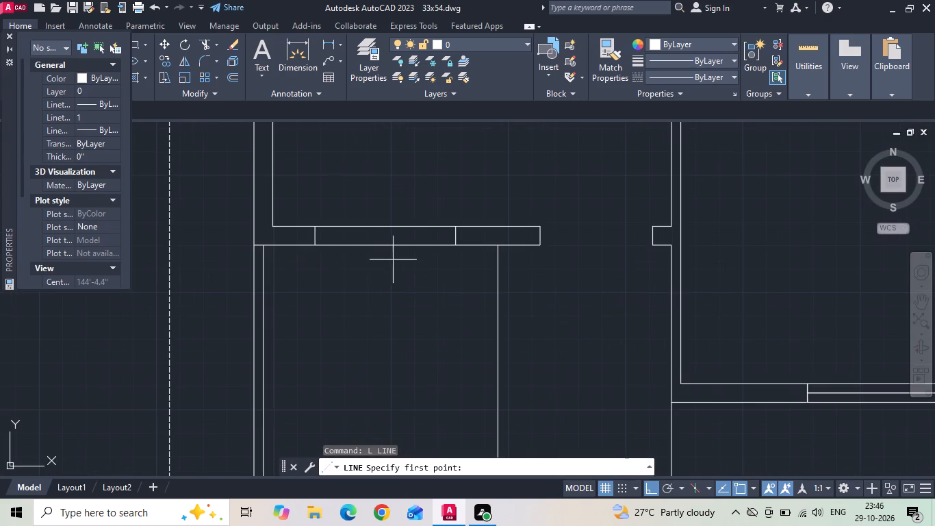
click(452, 236)
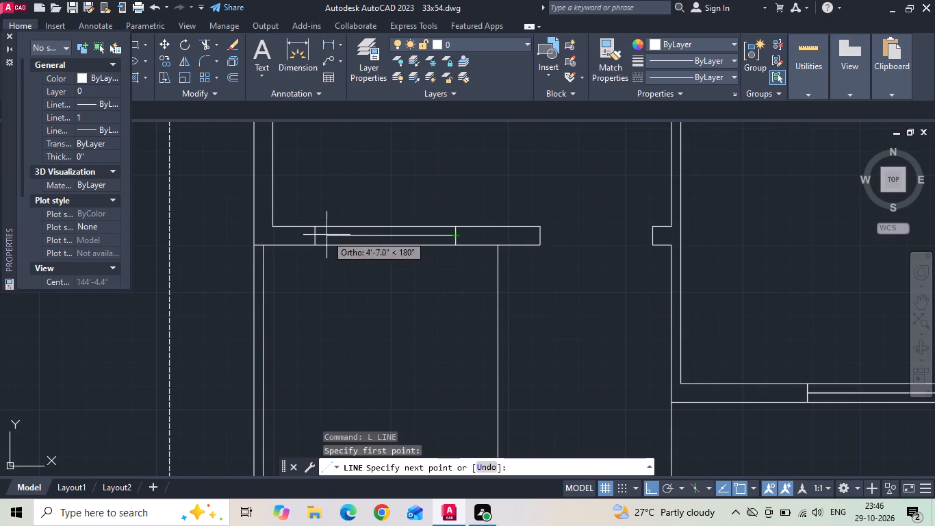
click(318, 234)
key(Escape)
scroll(314, 296, down, 3)
scroll(326, 228, up, 1)
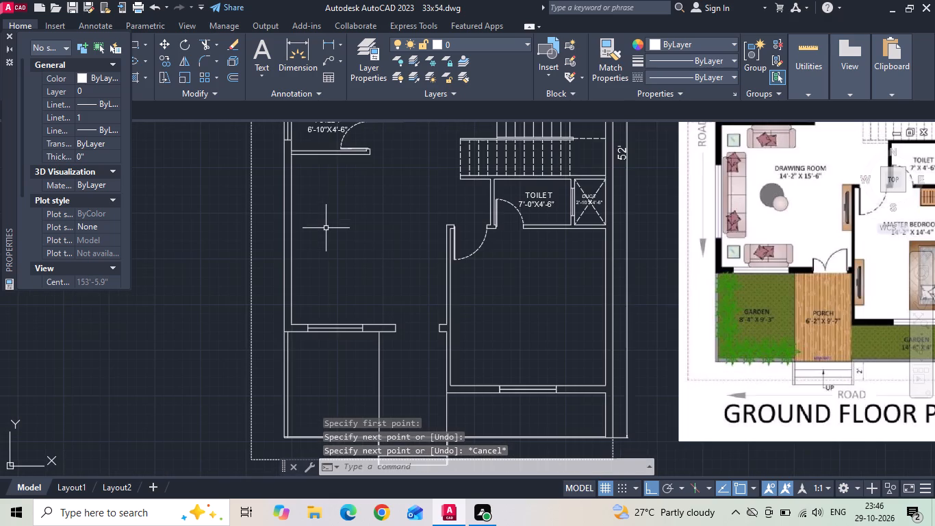
Measure the length of the window in the drawing room's outer side wall on the reference image.
middle_drag(329, 247, 331, 274)
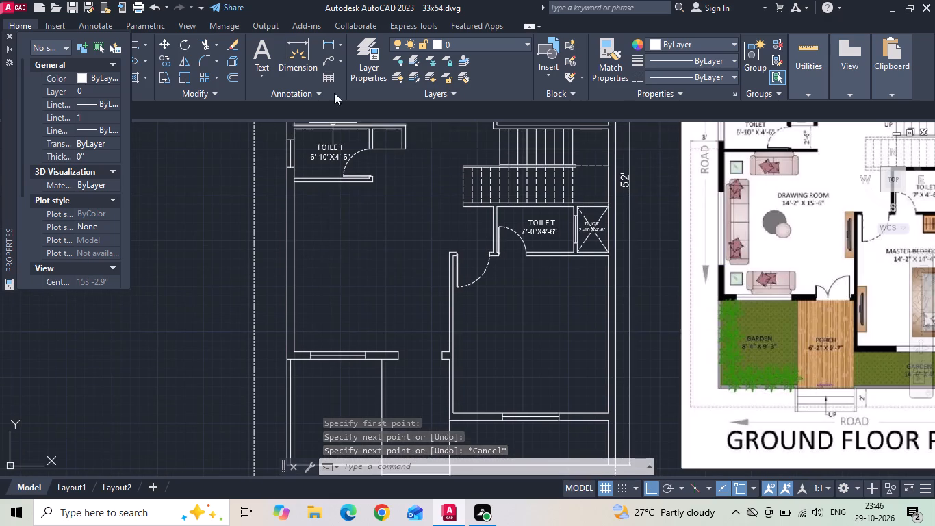
click(332, 47)
scroll(743, 202, up, 1)
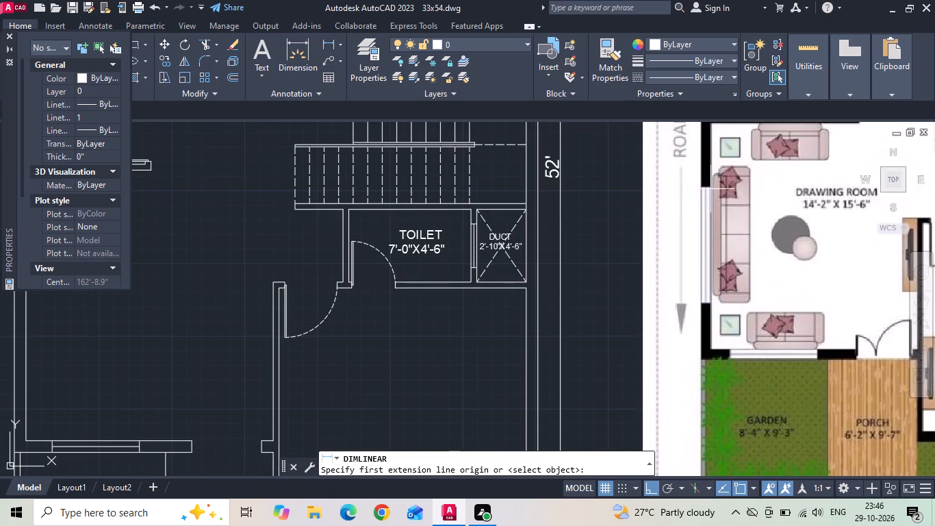
click(709, 188)
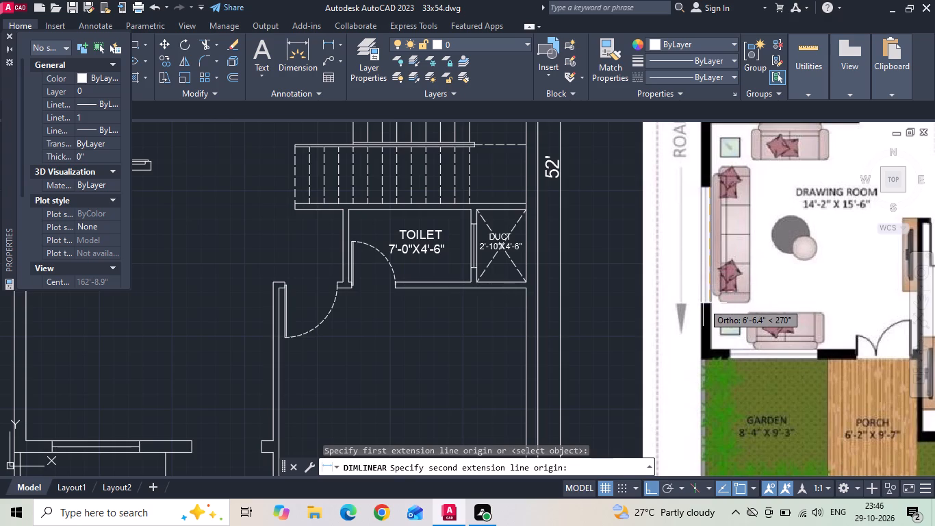
key(Escape)
scroll(703, 303, down, 1)
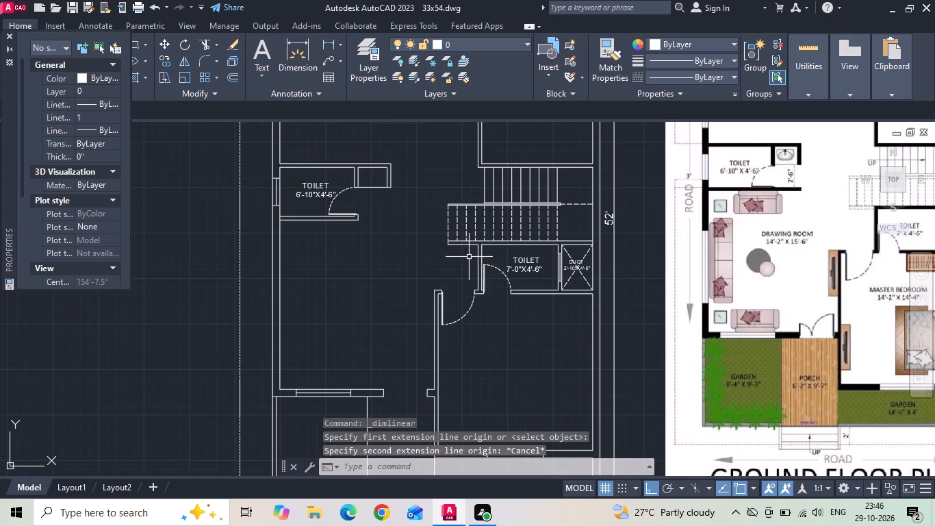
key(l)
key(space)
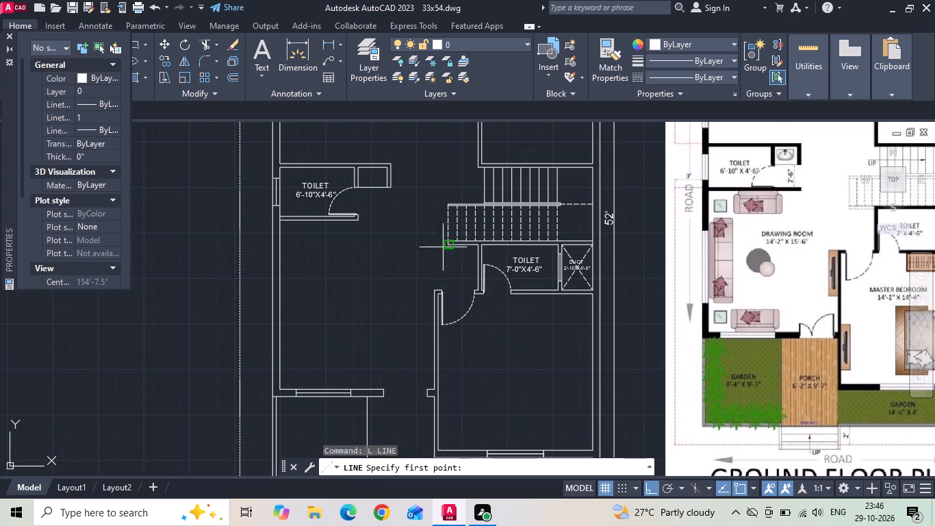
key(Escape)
Trim the outer side wall's inner line where the lower wall of the 6'-10" x 4'-6" toilet joins it.
key(t)
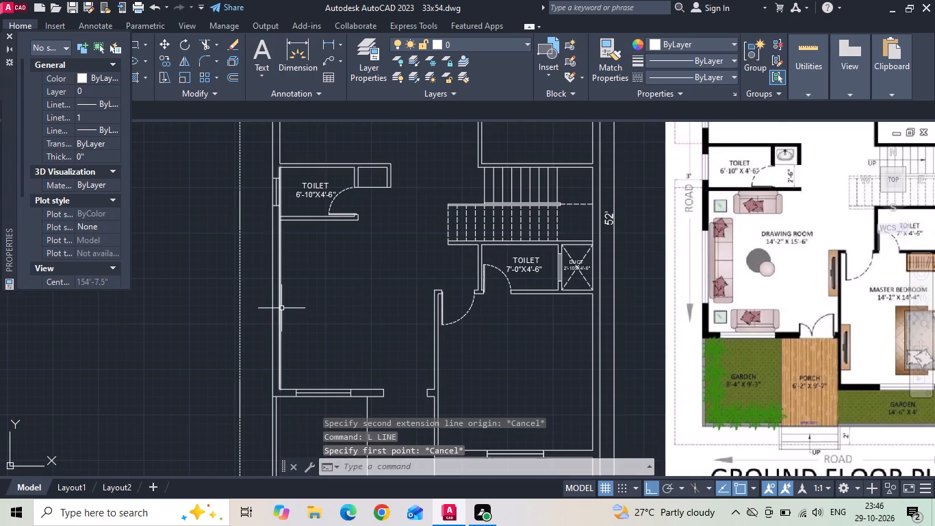
key(r)
key(space)
scroll(273, 225, up, 1)
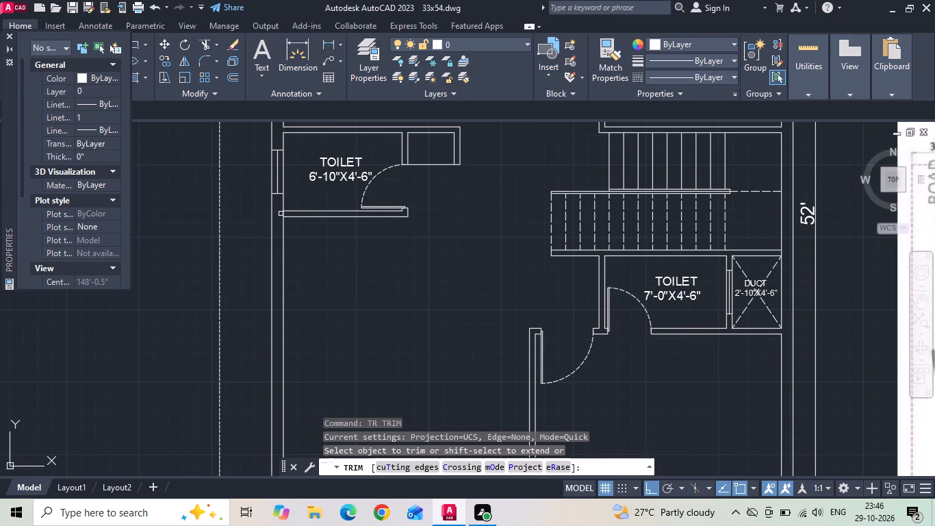
click(281, 213)
scroll(363, 251, down, 1)
key(Escape)
Draw a short line across the drawing room's outer side wall at the midpoint of its inner face.
key(l)
key(space)
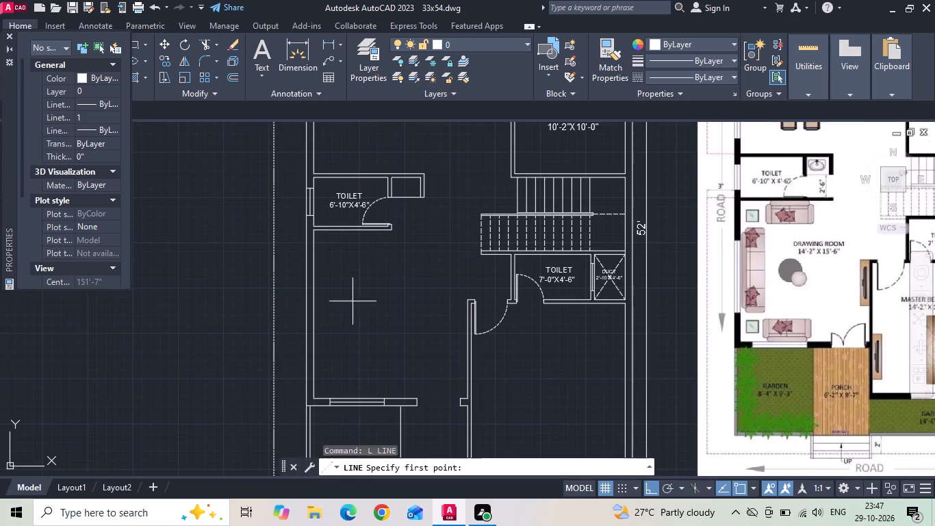
click(318, 312)
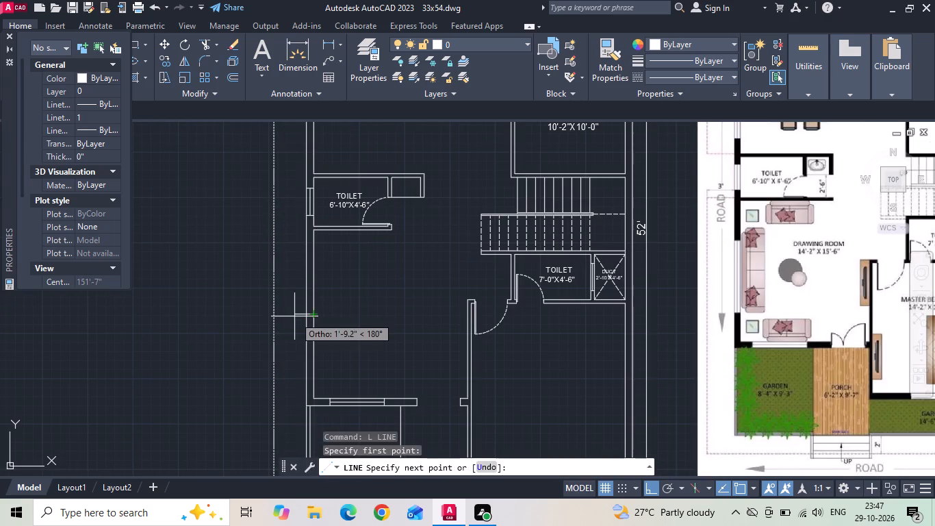
scroll(293, 316, up, 2)
click(321, 312)
key(Escape)
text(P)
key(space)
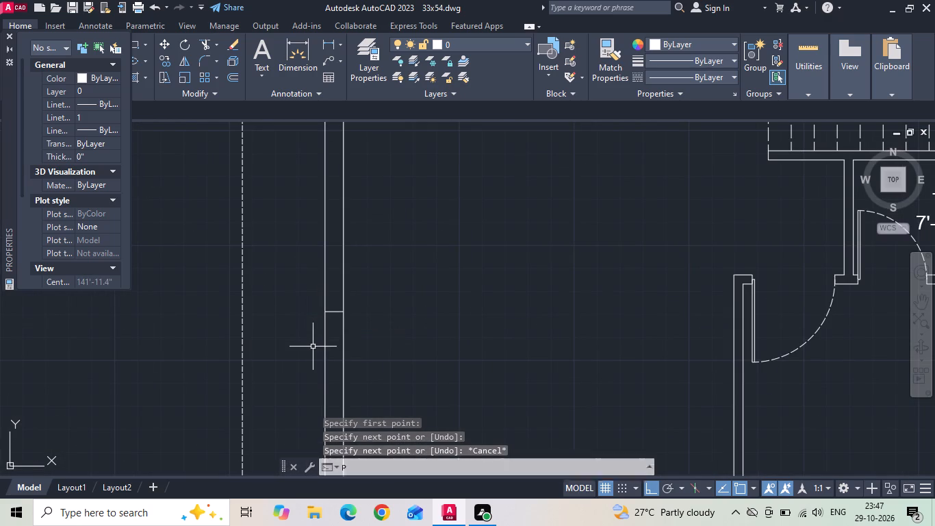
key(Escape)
Offset the short cross line 4' to both sides along the drawing room's side wall and erase the original line.
text(O)
key(space)
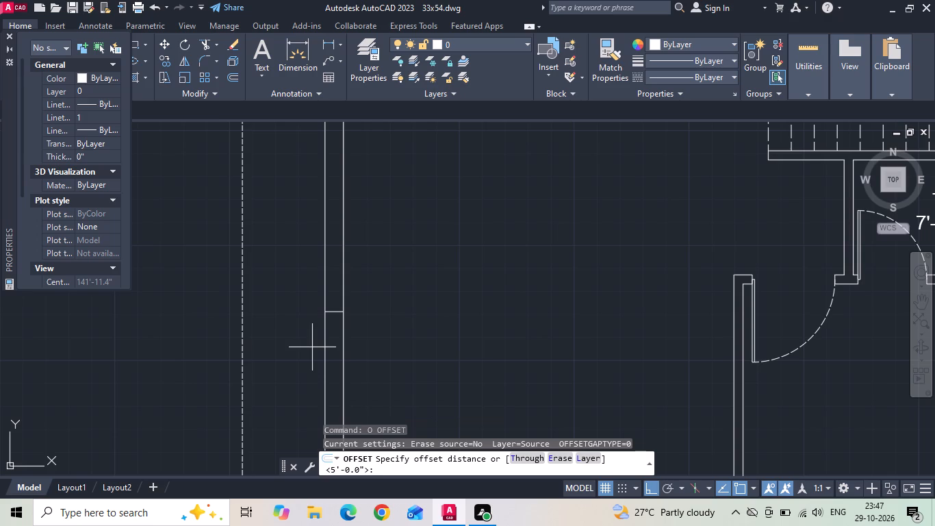
text(4')
key(Return)
scroll(316, 345, down, 1)
click(325, 324)
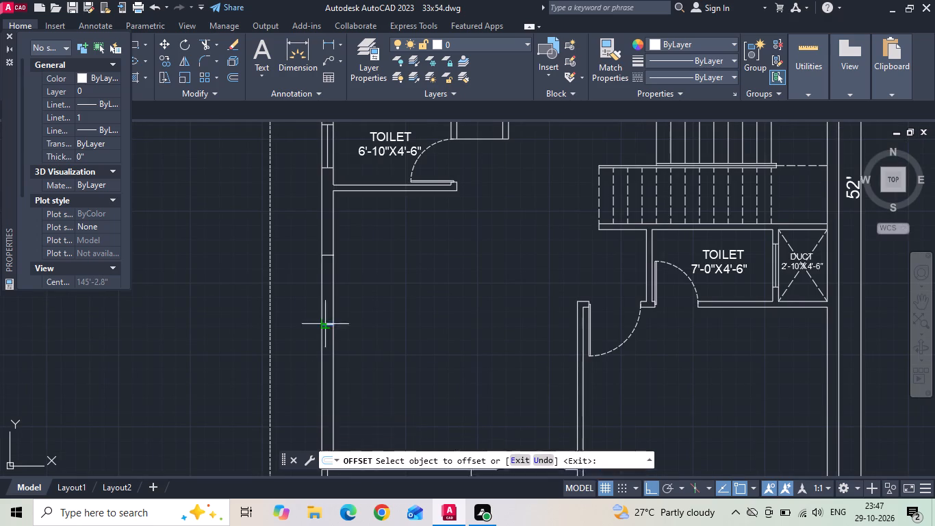
click(325, 254)
click(327, 323)
click(322, 351)
key(Escape)
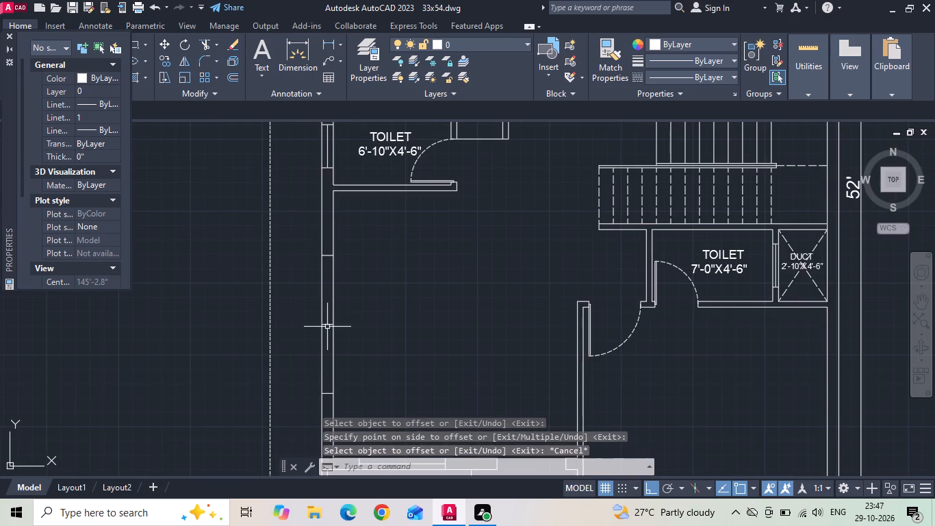
click(327, 325)
key(Delete)
Draw the side window's centre line between the midpoints of its two edge lines.
text(L)
key(space)
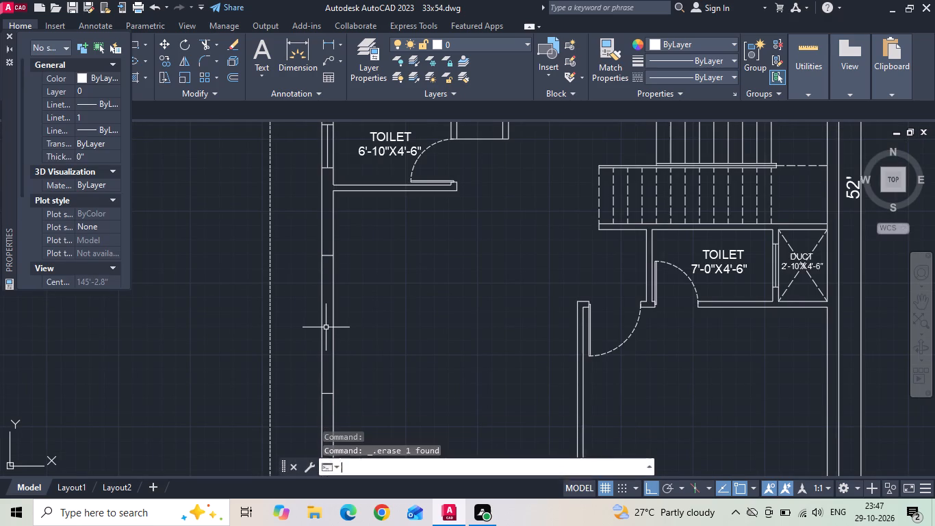
click(328, 260)
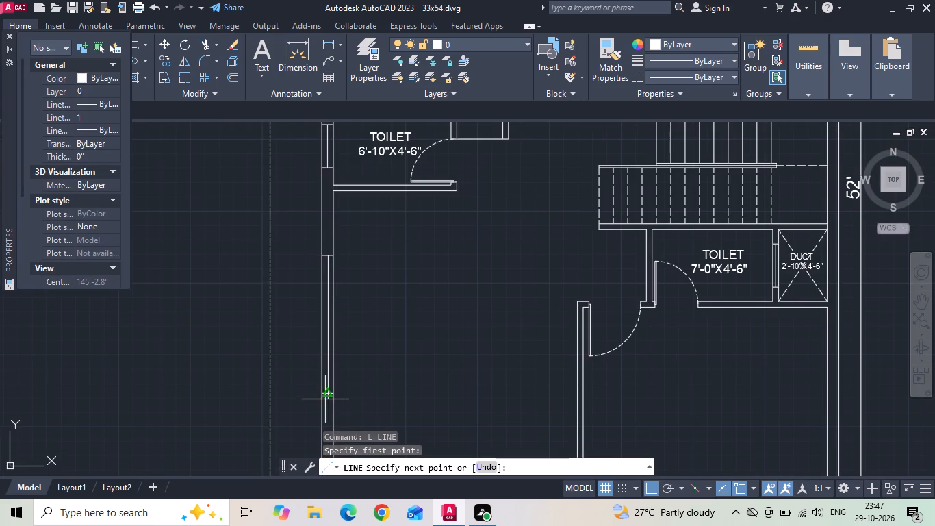
click(327, 393)
key(Escape)
Save the drawing.
scroll(311, 358, down, 2)
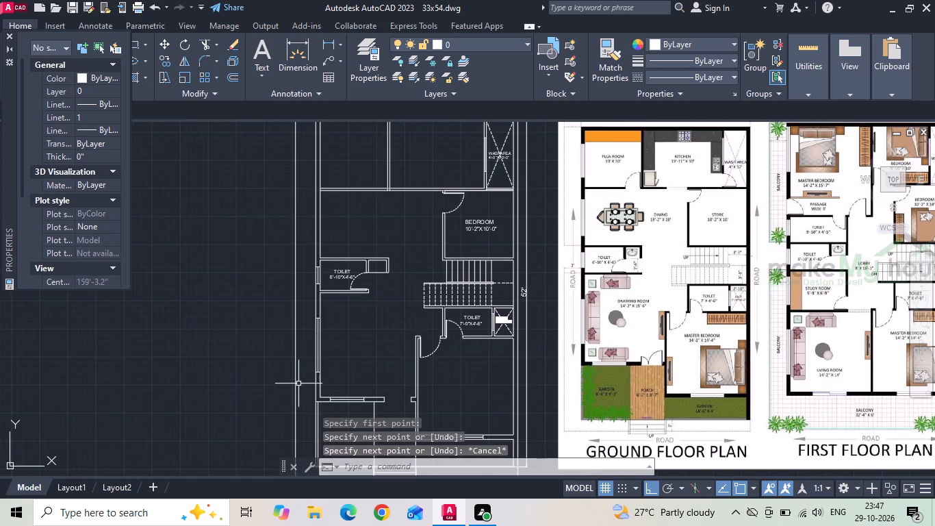
key(Escape)
key(ctrl+s)
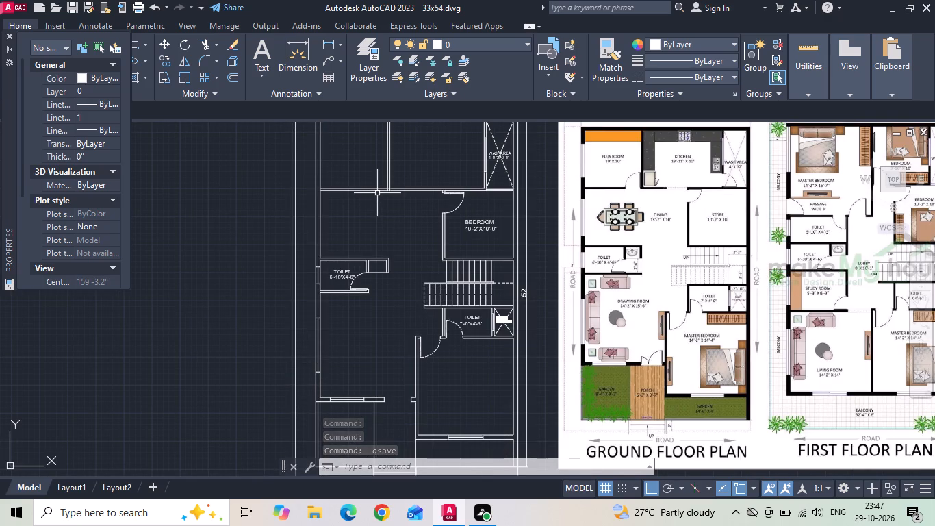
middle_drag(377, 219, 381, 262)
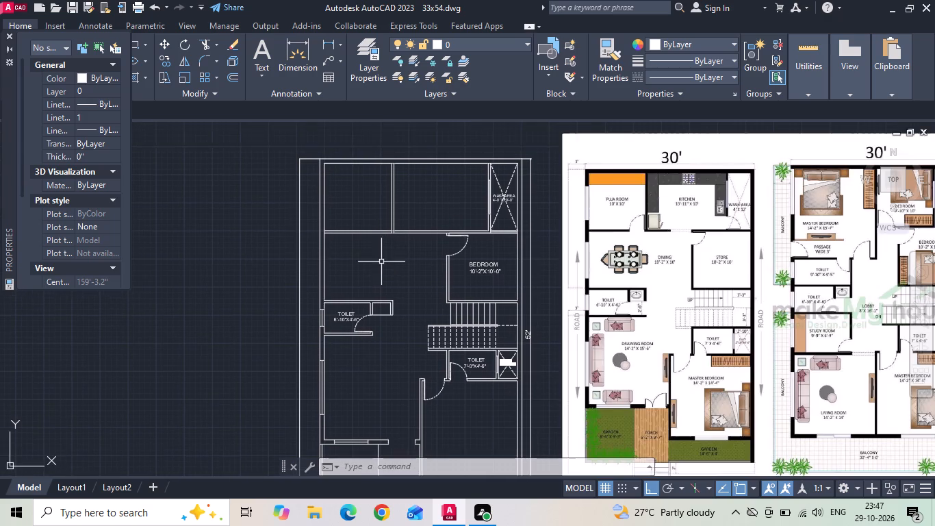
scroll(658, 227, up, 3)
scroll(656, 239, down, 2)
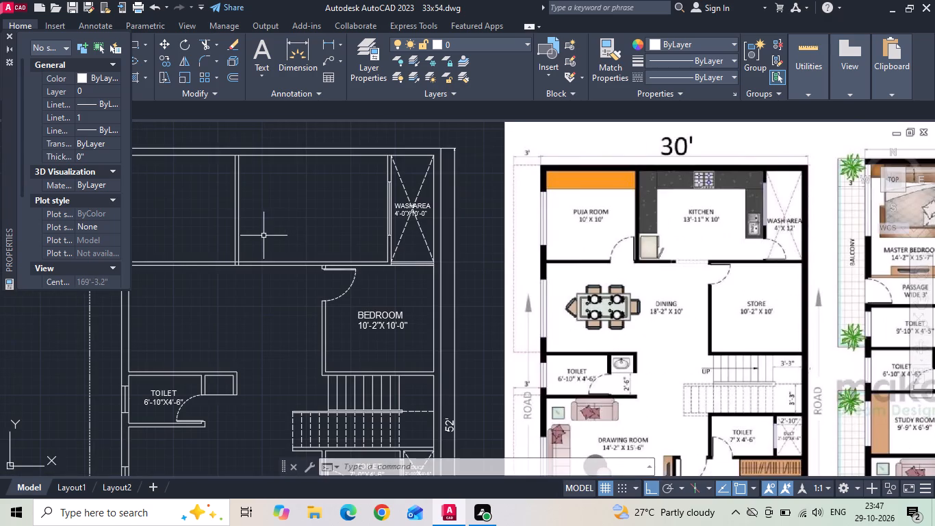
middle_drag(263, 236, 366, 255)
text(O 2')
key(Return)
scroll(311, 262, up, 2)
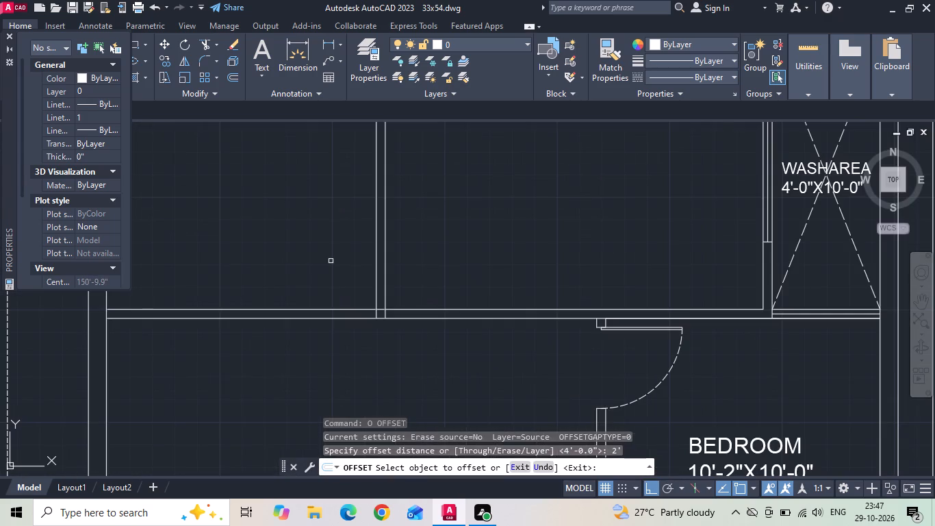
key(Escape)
Offset the puja room face of the partition between puja room and kitchen 2" into the puja room.
text(O 2)
key(space)
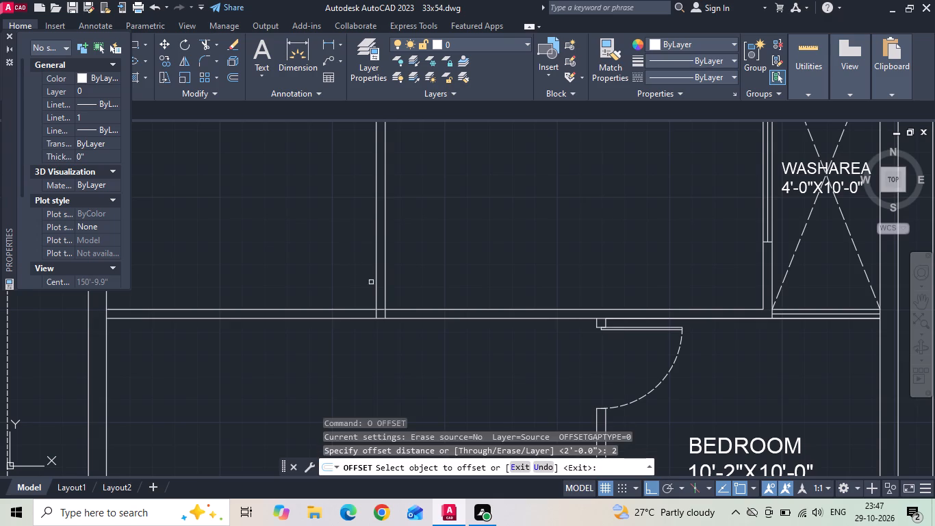
click(375, 291)
click(332, 281)
key(Escape)
Offset the new 2" jamb line 3' farther into the puja room to mark the door opening.
text(O)
key(space)
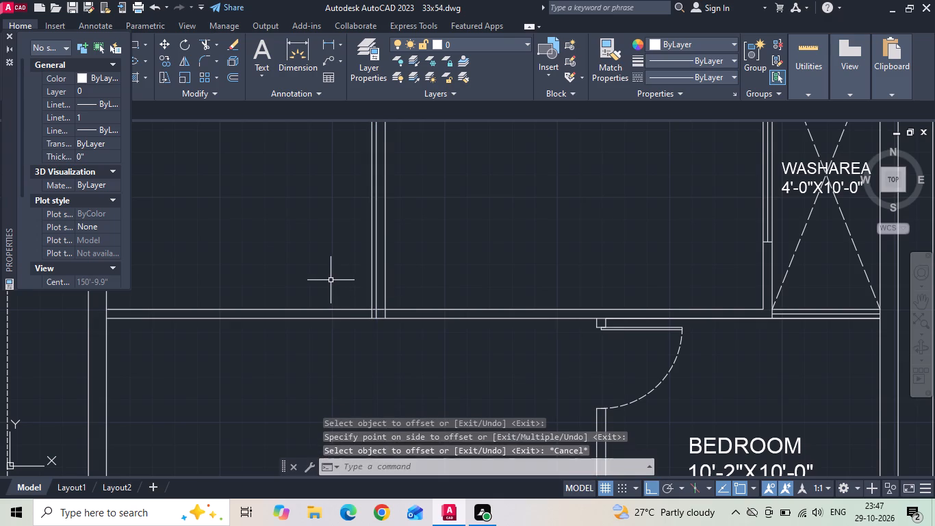
key(2)
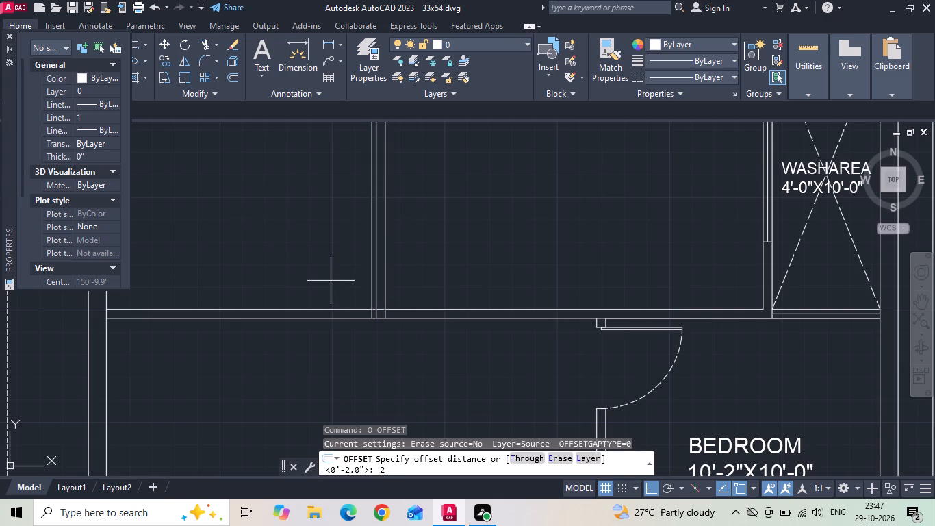
key(BackSpace)
text(3')
key(Return)
click(370, 301)
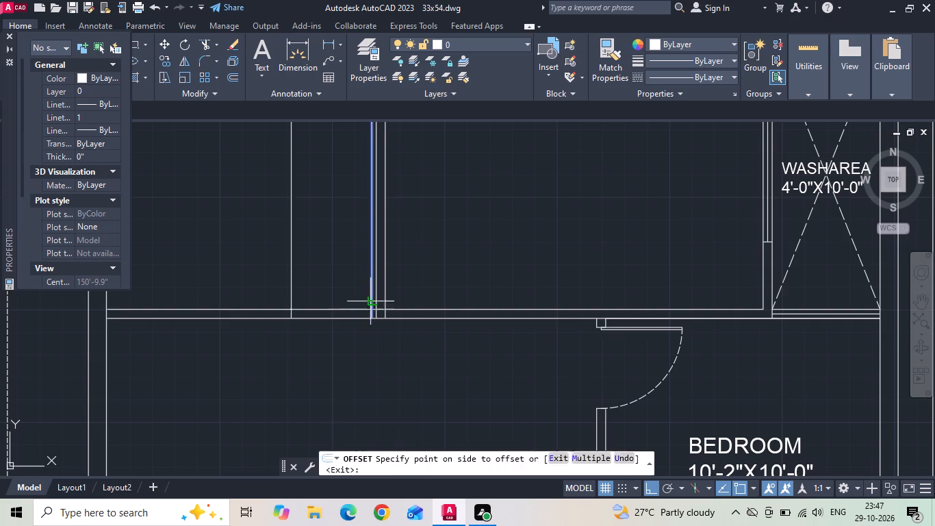
click(325, 280)
scroll(313, 333, down, 2)
scroll(702, 318, up, 2)
scroll(697, 318, down, 2)
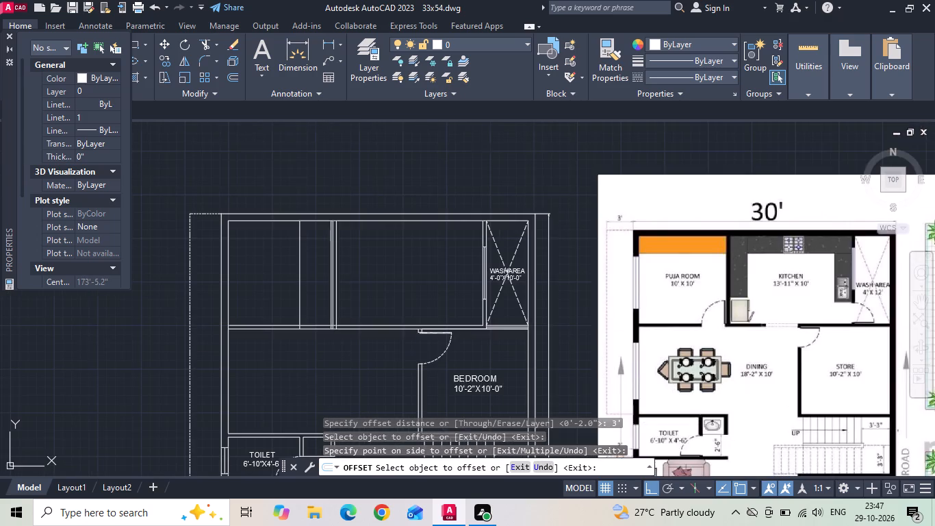
scroll(253, 320, up, 1)
key(Escape)
Trim the puja room's lower wall between the jamb lines to open the doorway, and trim the excess lines at the partition corner.
text(TR)
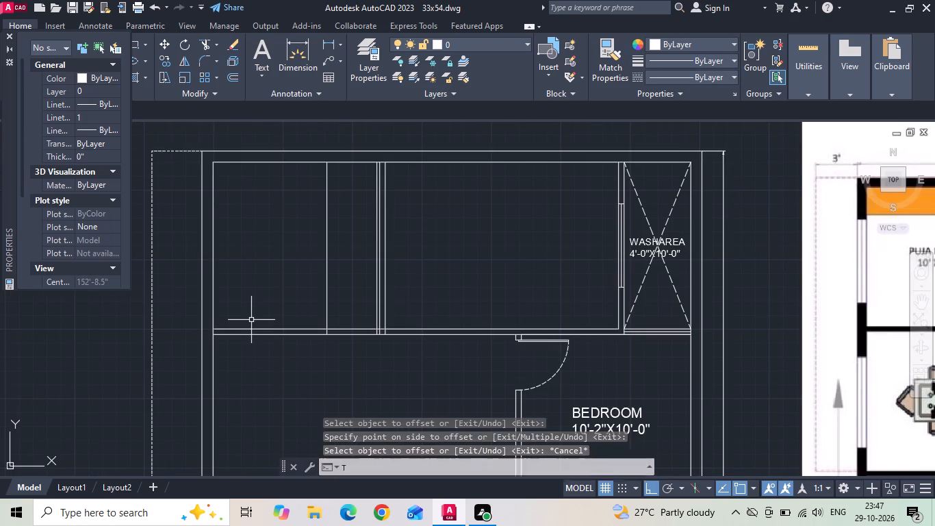
key(space)
drag(304, 297, 353, 348)
scroll(361, 344, up, 2)
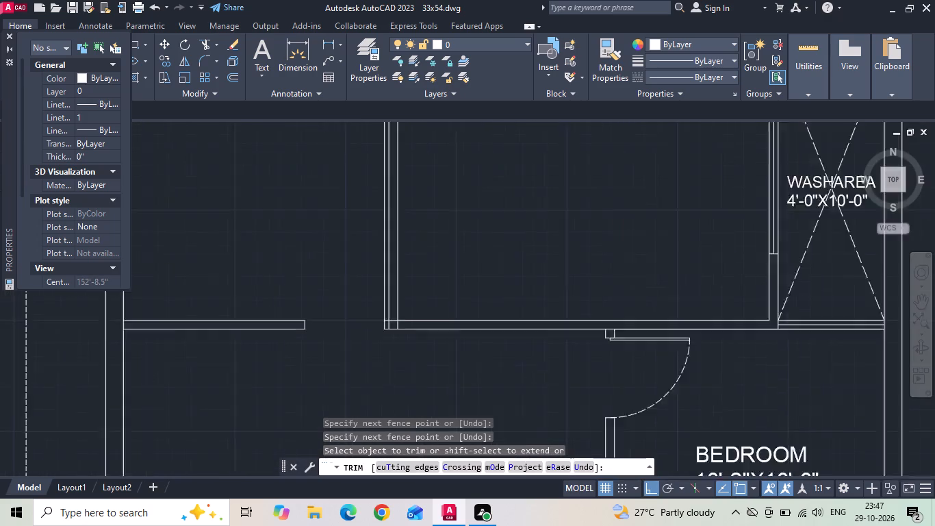
click(395, 283)
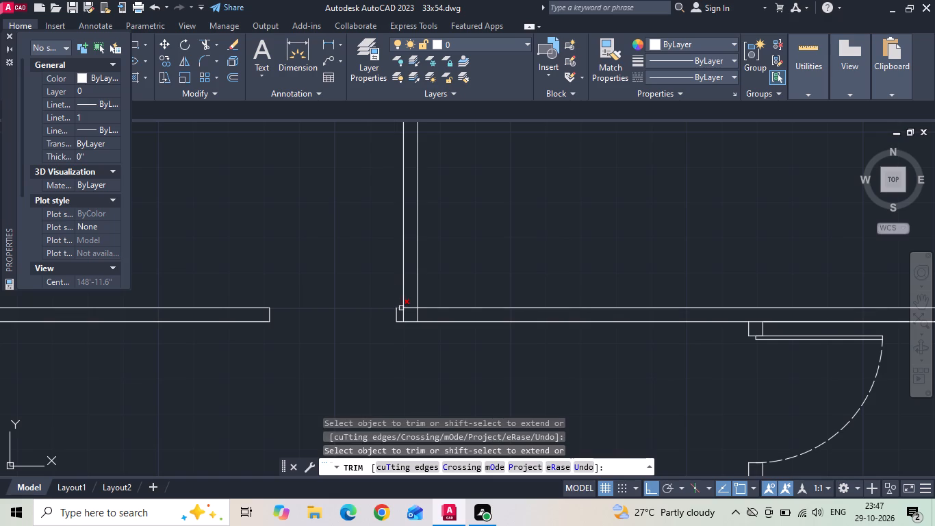
click(402, 314)
click(407, 305)
click(422, 317)
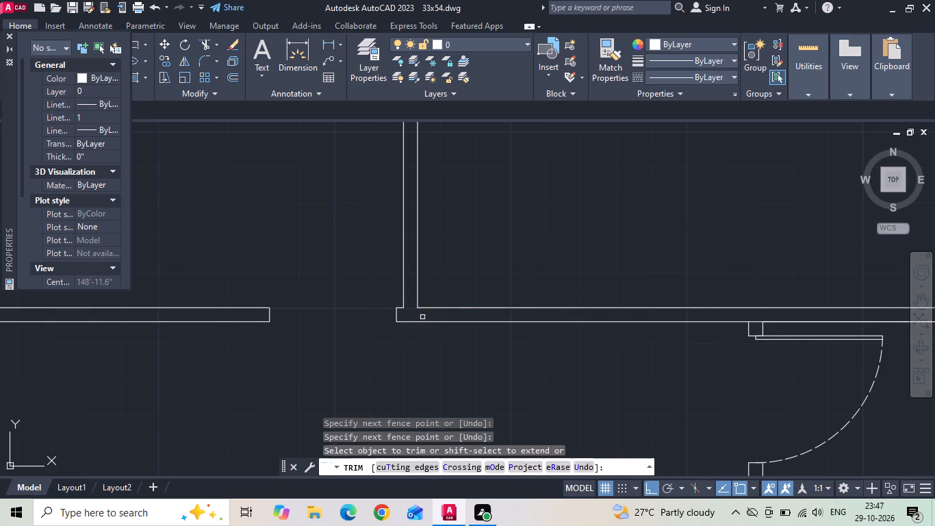
key(Escape)
Clean up the kitchen's lower wall at the bedroom door jamb by trimming the crossing segment and erasing the overlapping line.
scroll(350, 279, down, 2)
scroll(526, 315, up, 2)
text(TR)
key(space)
click(481, 271)
key(Escape)
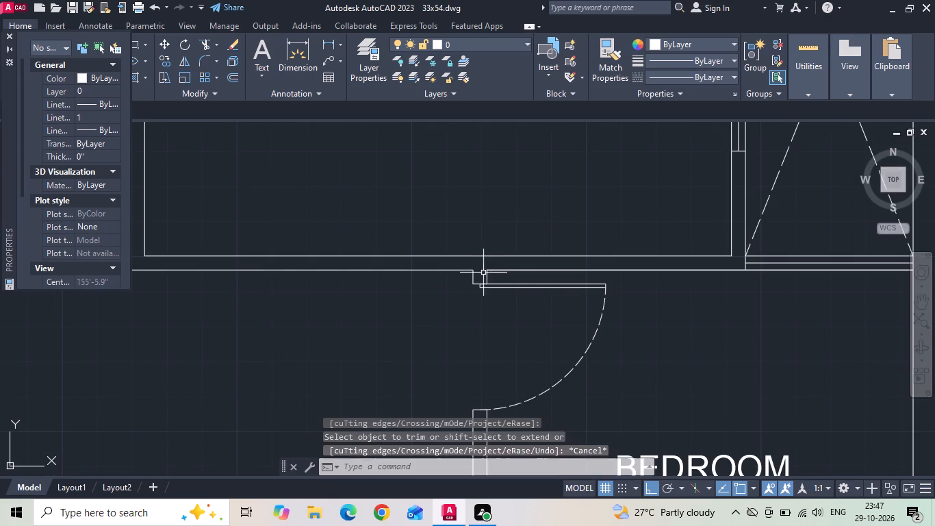
click(509, 271)
key(Delete)
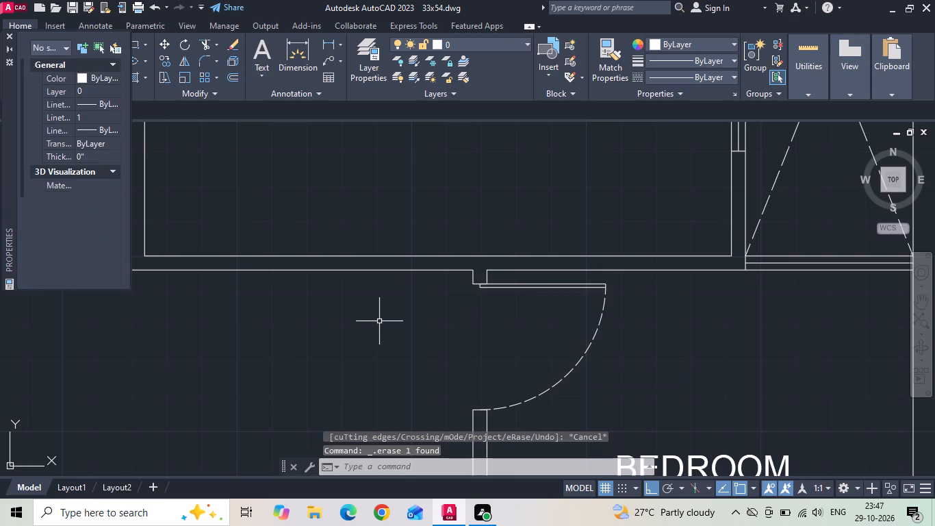
Copy the bedroom door block to just below the puja room doorway.
drag(620, 303, 615, 314)
click(596, 325)
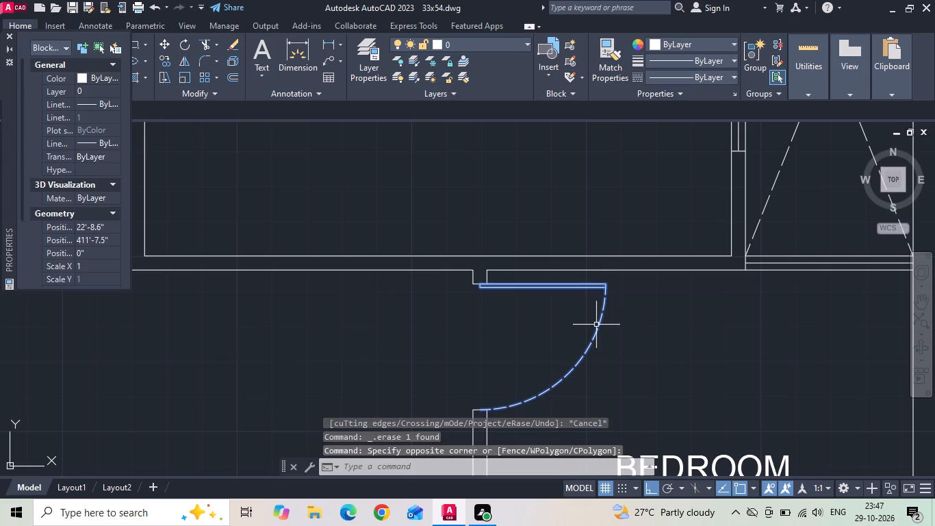
right_click(595, 325)
click(635, 266)
scroll(600, 305, down, 1)
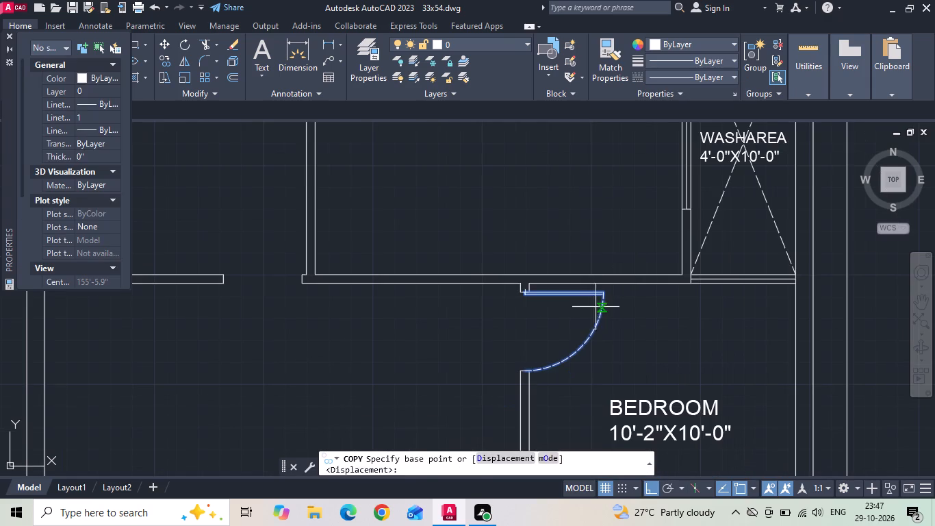
drag(592, 308, 553, 313)
click(276, 318)
key(Escape)
Rotate the copied door 90° counterclockwise so its leaf stands vertical.
click(276, 316)
click(264, 288)
right_click(263, 284)
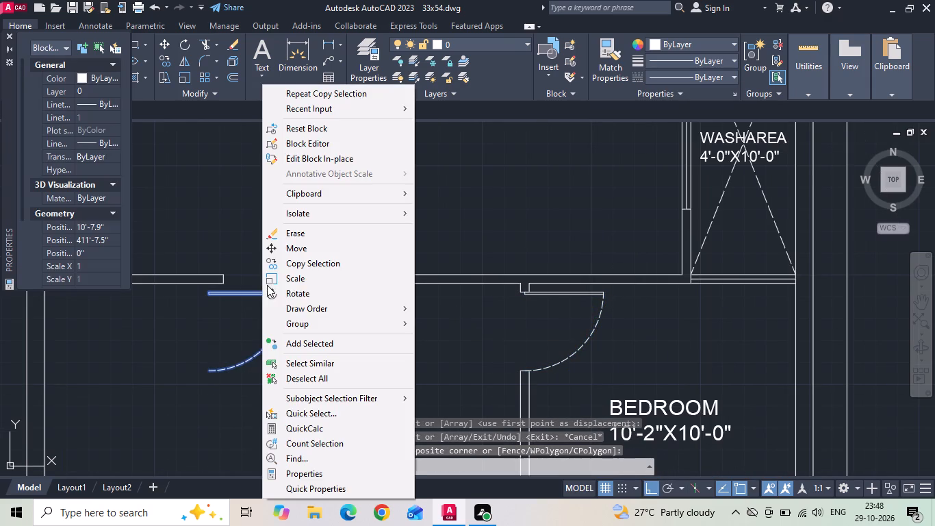
click(275, 292)
click(270, 264)
click(259, 204)
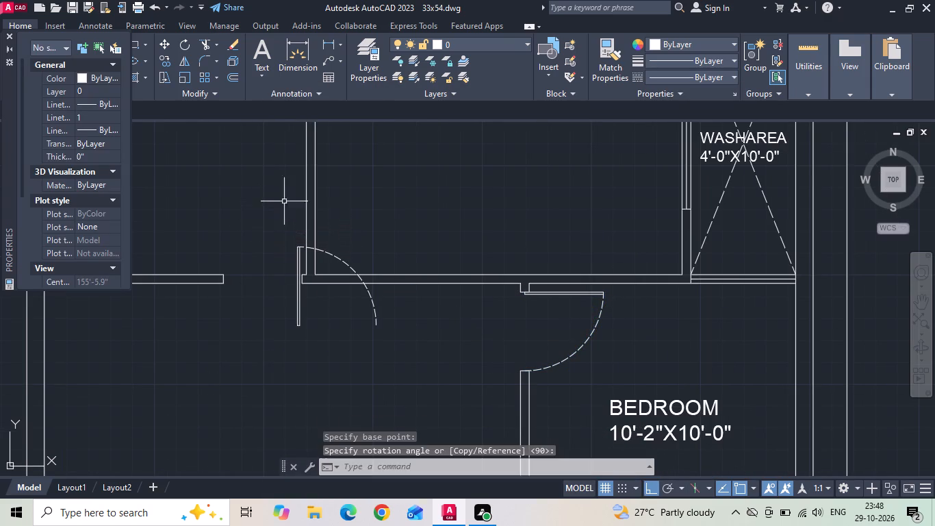
Mirror the copied door about a vertical line, erasing the source, so it swings the opposite way.
drag(411, 318, 362, 322)
click(359, 323)
text(MI)
key(space)
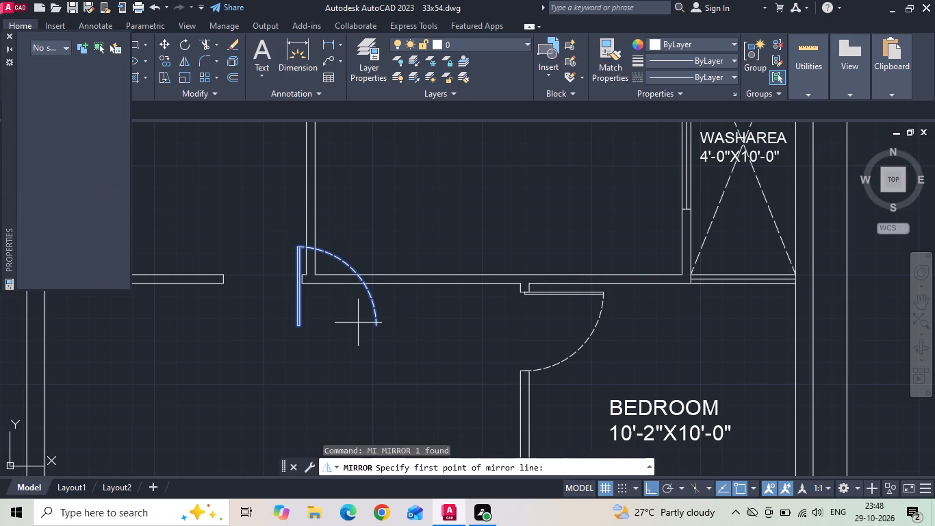
drag(357, 319, 331, 323)
click(377, 219)
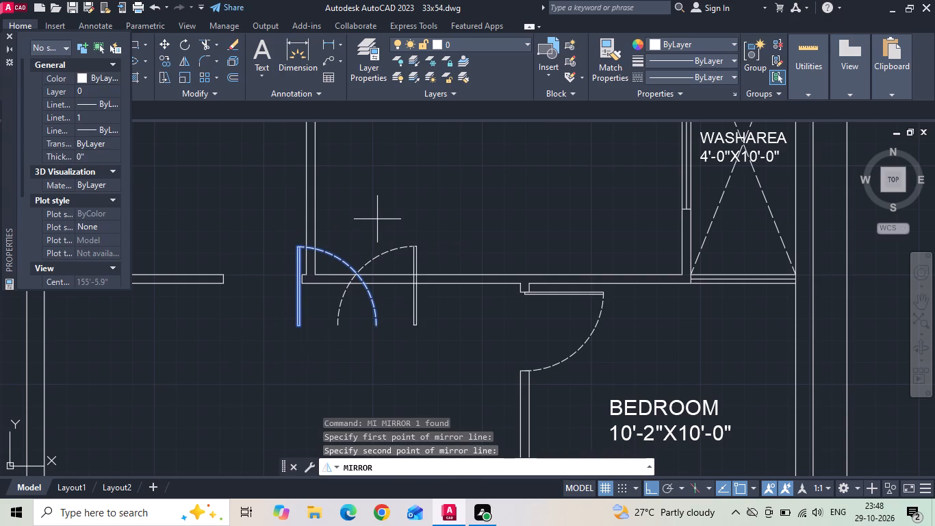
text(Y)
key(space)
Move the mirrored door into the puja room doorway, aligning its arc end with the opposite jamb, and save the drawing.
drag(361, 318, 320, 326)
click(298, 329)
right_click(298, 329)
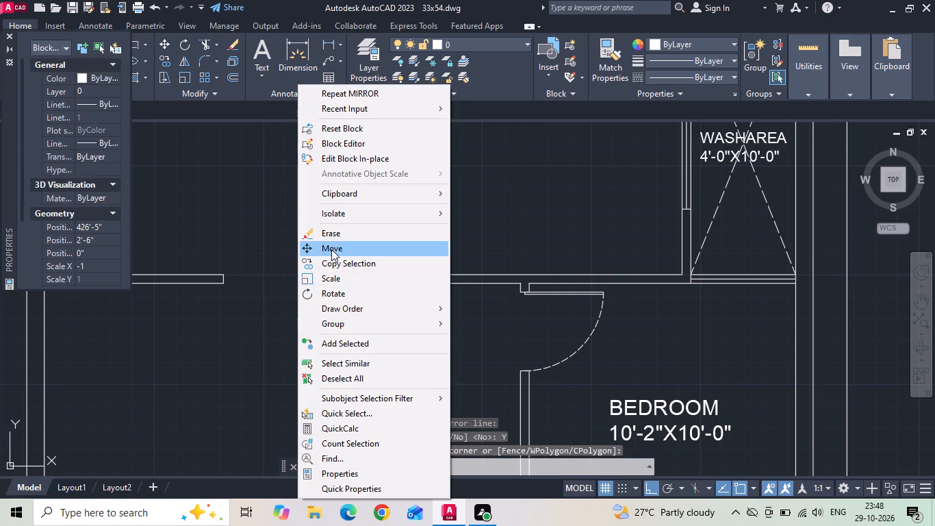
click(331, 249)
scroll(318, 307, up, 1)
click(344, 339)
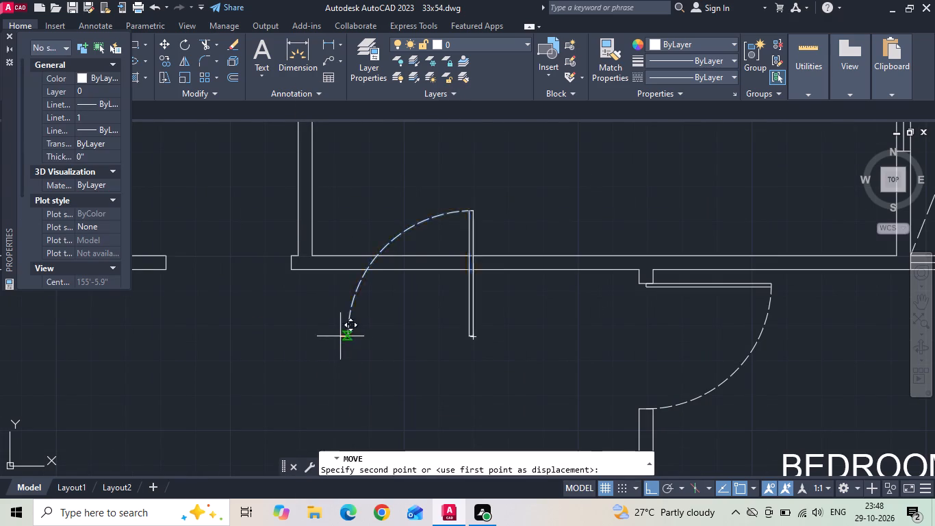
click(168, 264)
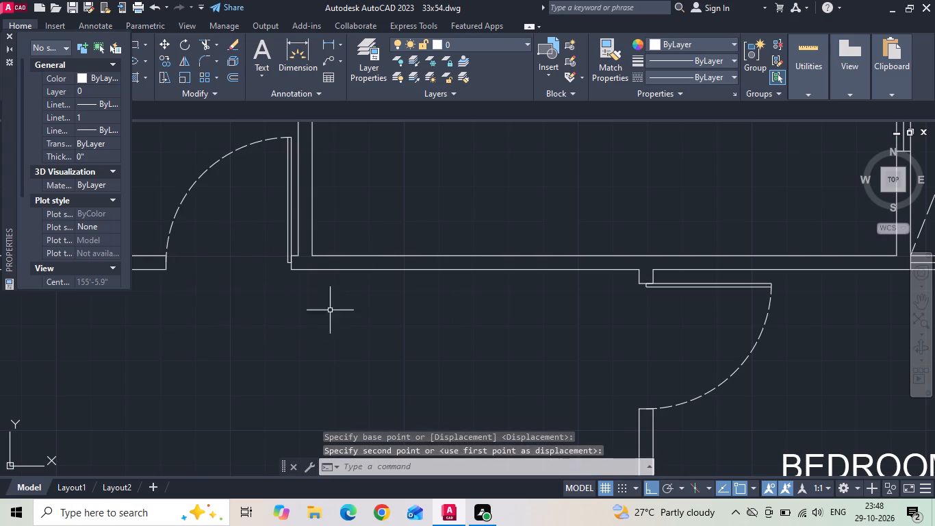
key(ctrl+s)
Trim the inner wall line crossing the junction of the puja room–kitchen partition and the rear outer wall.
scroll(420, 329, down, 3)
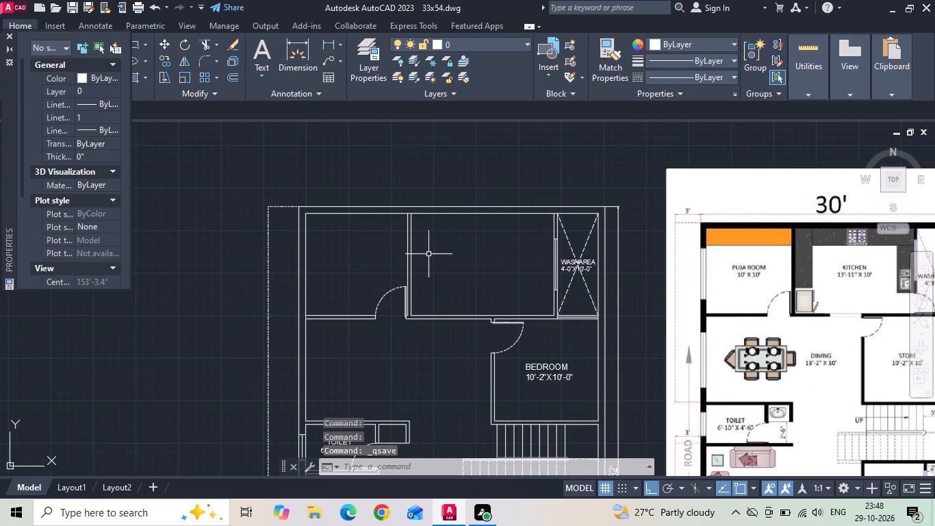
key(t)
key(r)
key(space)
scroll(415, 211, up, 3)
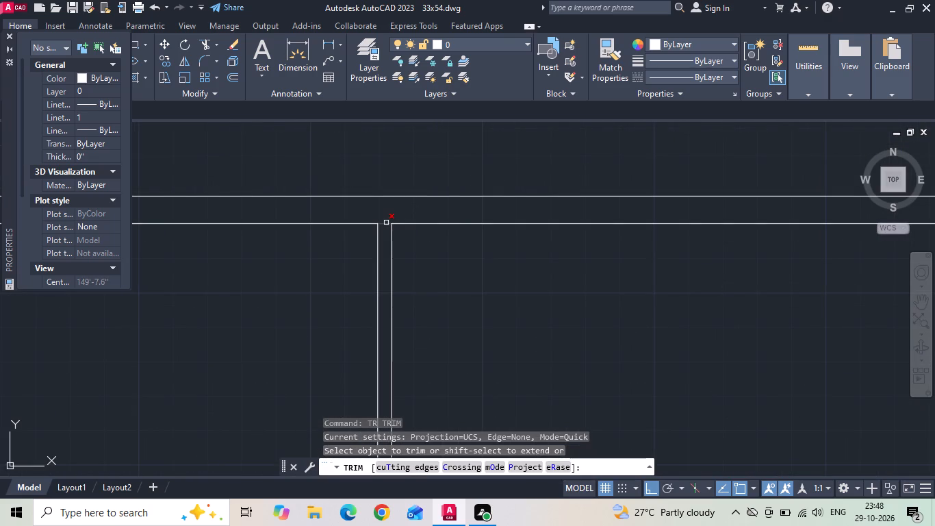
click(386, 224)
key(Escape)
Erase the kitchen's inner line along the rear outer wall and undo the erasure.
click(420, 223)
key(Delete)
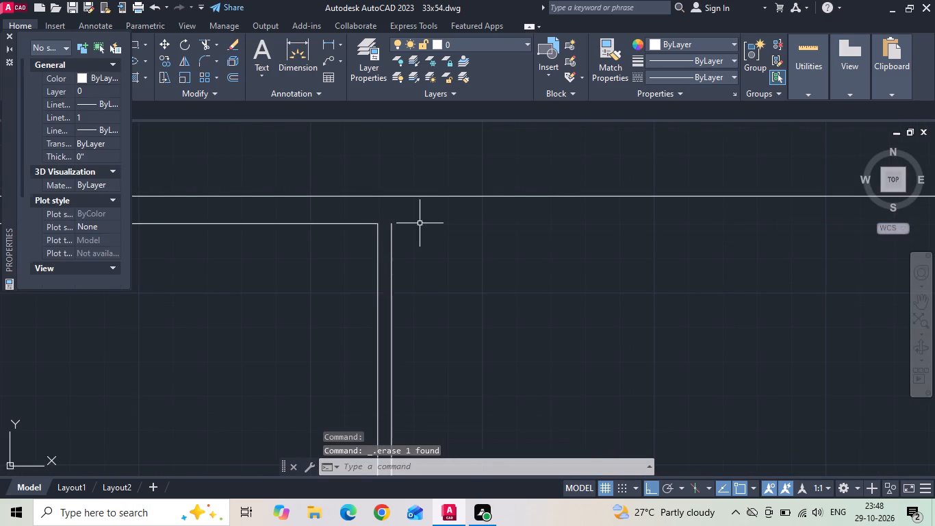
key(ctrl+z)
Copy the BEDROOM 10'-2"X10'-0" label into the kitchen, puja room and dining area with Ortho off.
scroll(418, 237, down, 3)
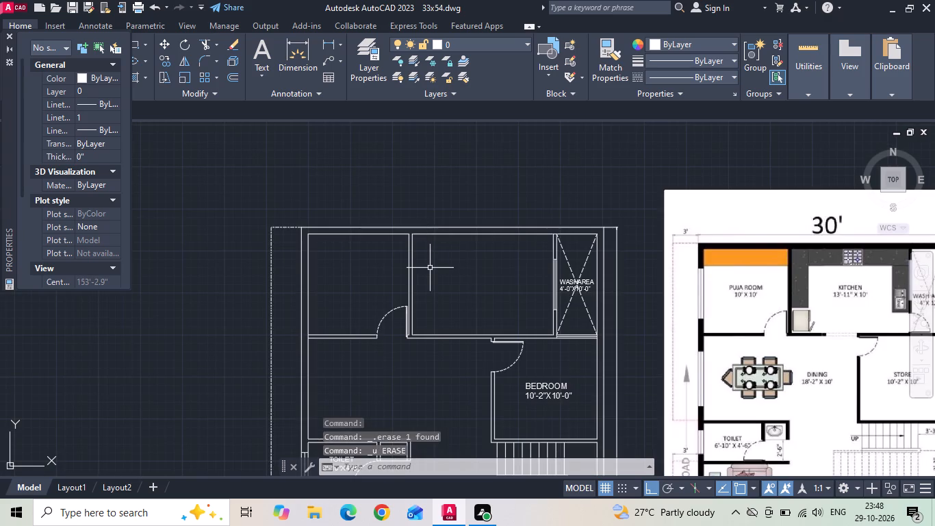
click(553, 388)
right_click(553, 388)
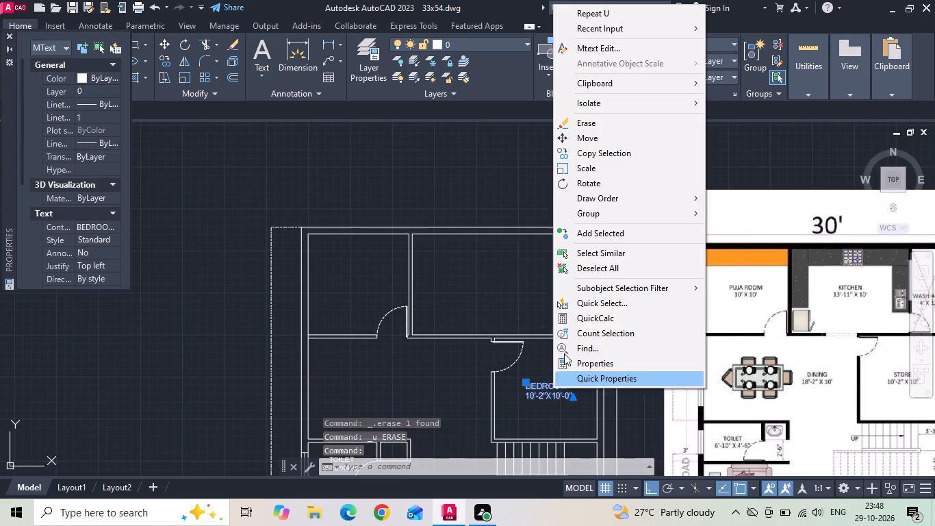
click(613, 157)
drag(541, 390, 539, 379)
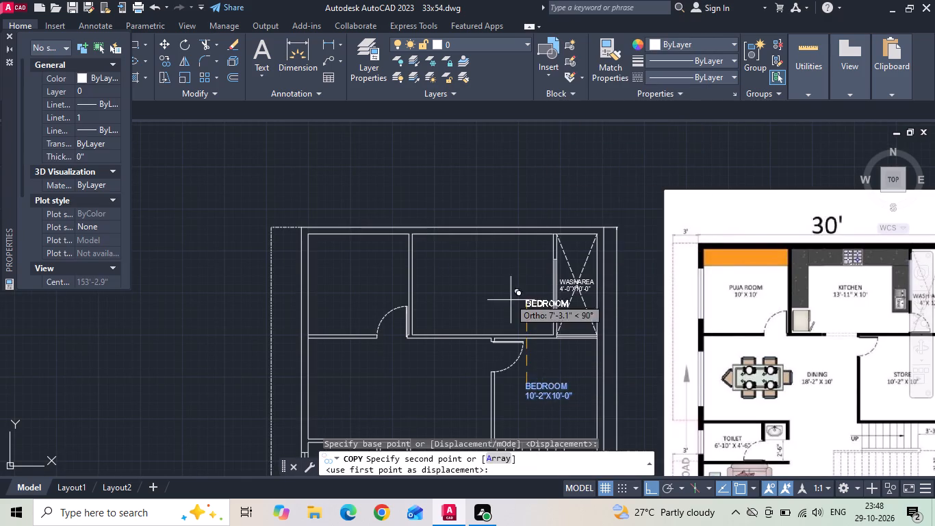
scroll(496, 275, up, 1)
key(F8)
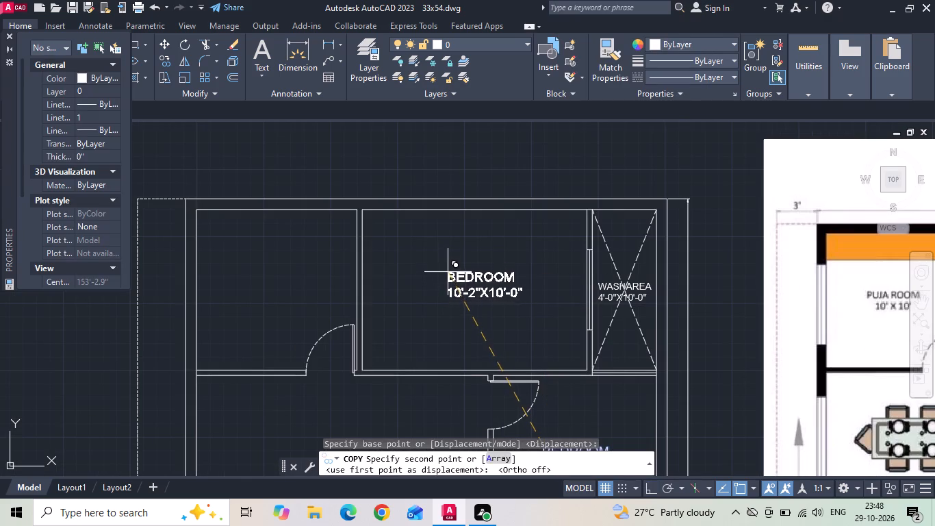
click(448, 271)
click(234, 265)
scroll(328, 222, down, 2)
scroll(331, 221, up, 1)
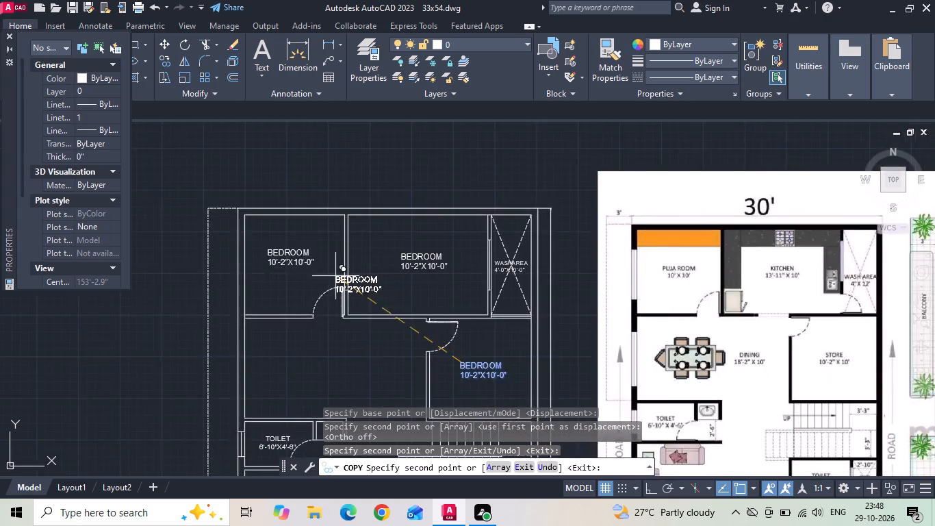
scroll(324, 284, up, 1)
middle_drag(316, 316, 345, 209)
click(296, 290)
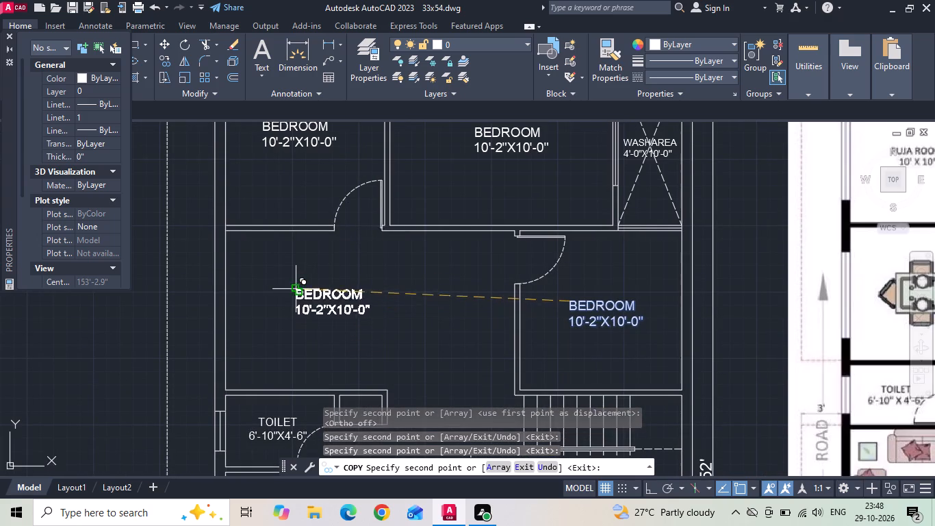
scroll(396, 223, down, 3)
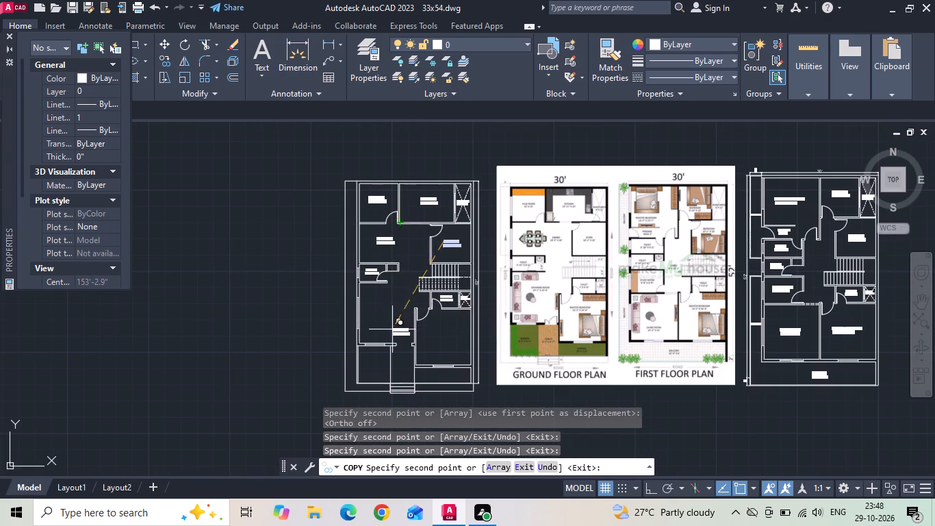
scroll(392, 338, up, 2)
key(Escape)
Copy the LIVING ROOM label from the first floor plan into the ground floor drawing room.
scroll(320, 258, down, 2)
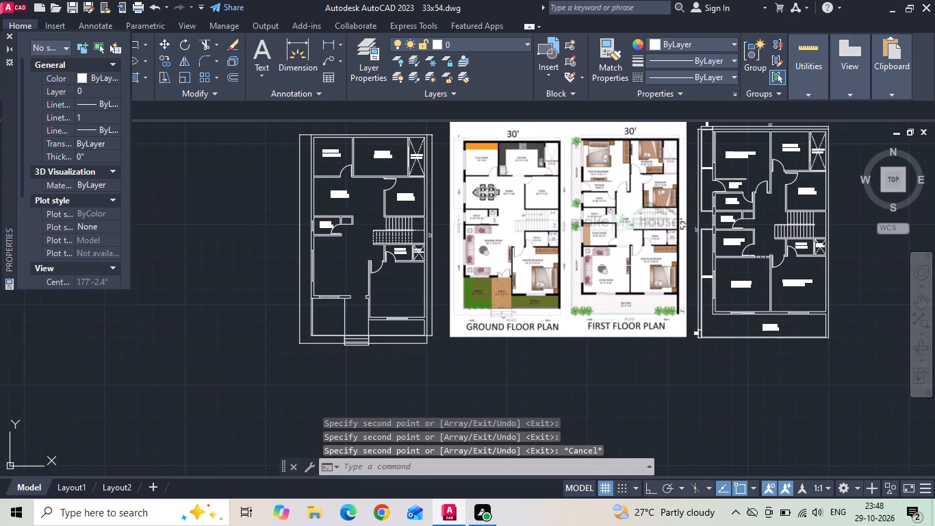
click(740, 286)
right_click(740, 286)
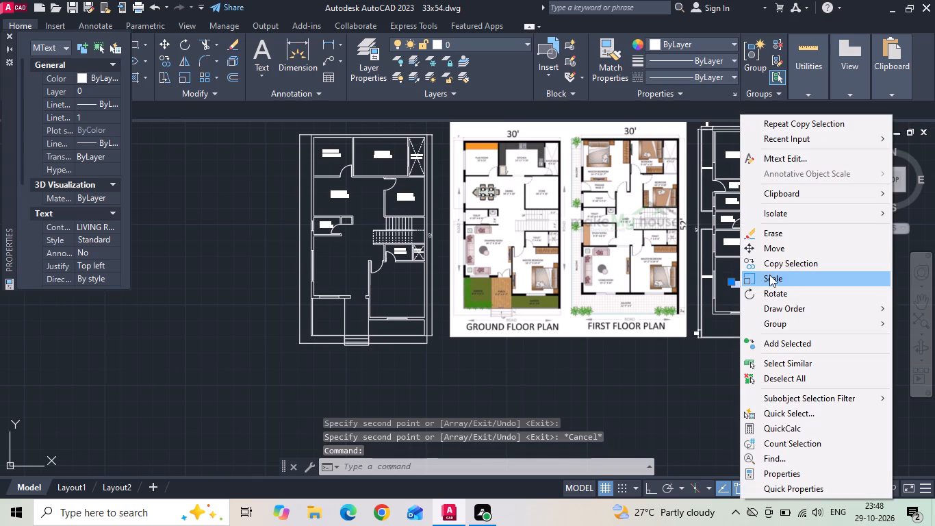
click(771, 268)
drag(740, 283, 705, 288)
scroll(342, 248, up, 3)
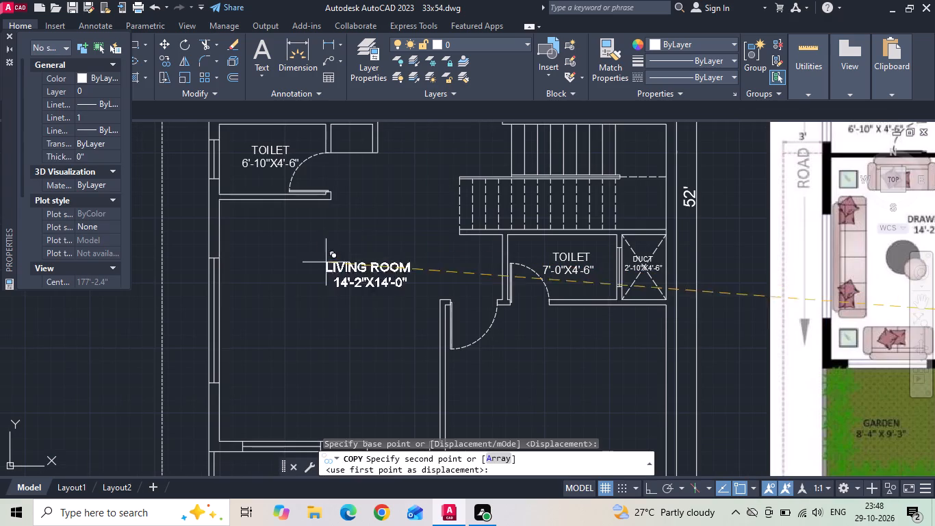
click(282, 301)
scroll(281, 301, down, 1)
key(Escape)
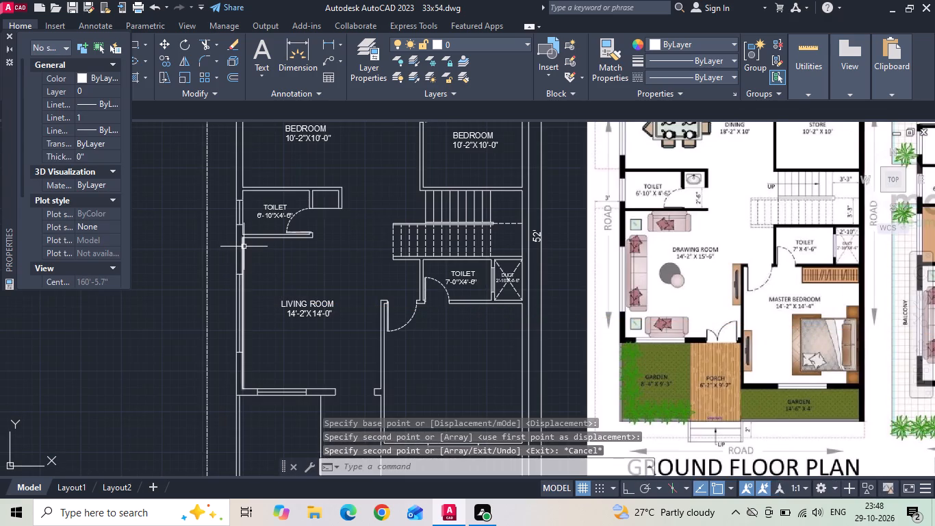
Change the size in the copied LIVING ROOM label to 14'-2"X15'-6".
scroll(250, 306, up, 1)
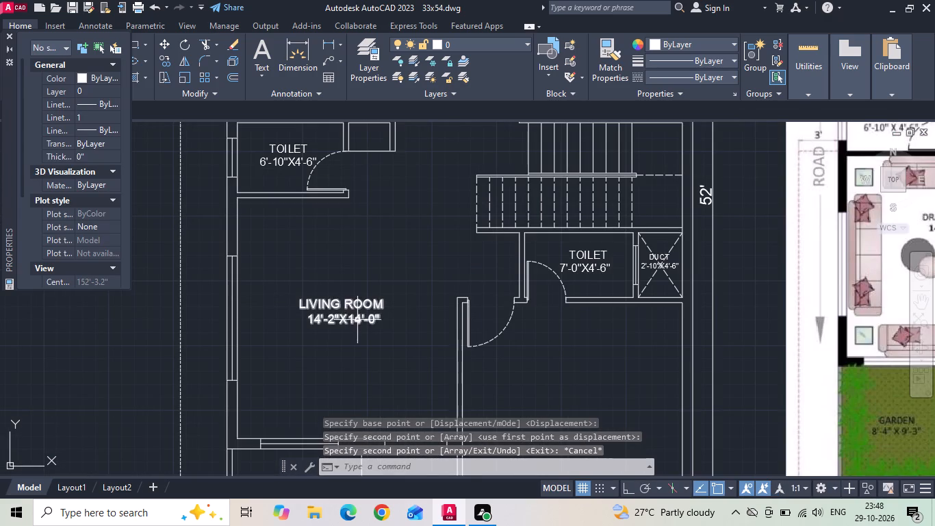
double_click(357, 321)
click(360, 323)
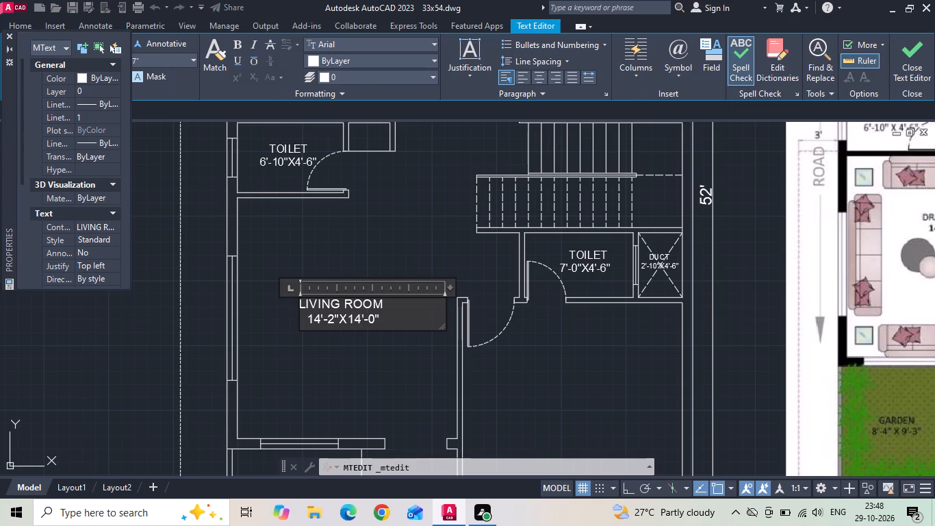
key(BackSpace)
key(5)
click(372, 325)
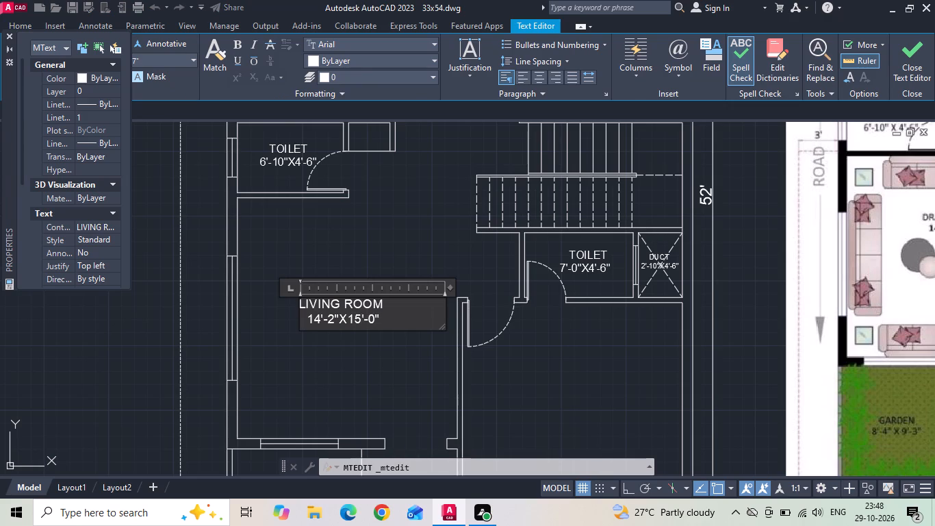
click(373, 325)
key(BackSpace)
key(6)
click(346, 343)
Edit the copied label in the dining area to read DINING 18'-2"X10'-0", with the name centred over the size.
scroll(346, 343, down, 2)
middle_drag(338, 301, 338, 324)
scroll(614, 267, up, 1)
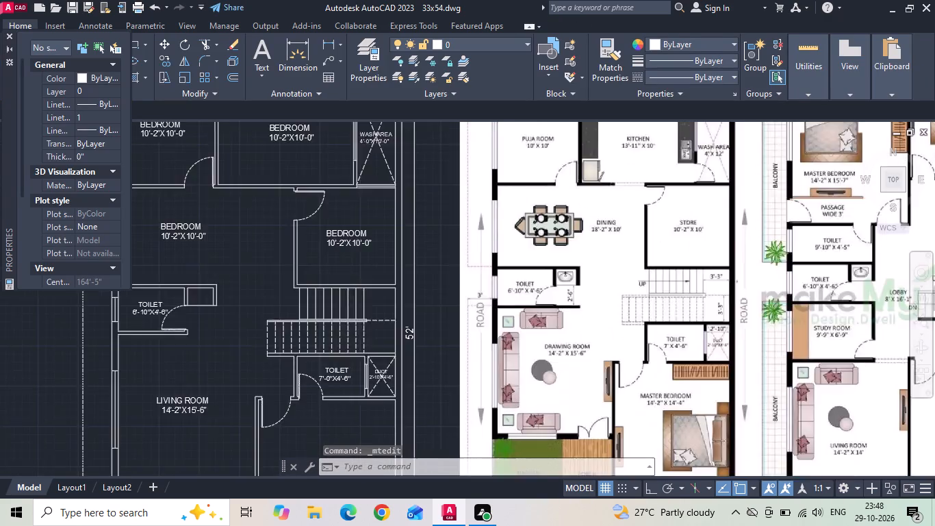
scroll(609, 260, up, 1)
middle_drag(220, 253, 530, 310)
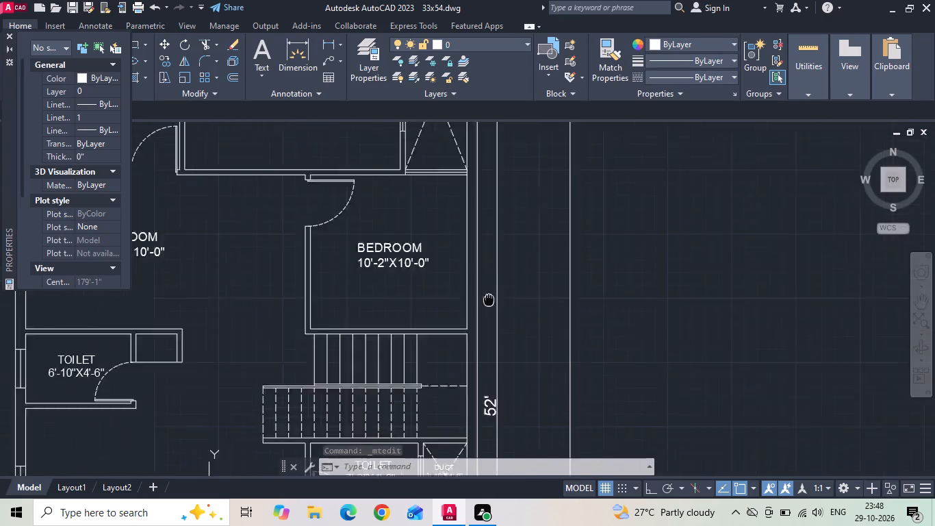
middle_drag(530, 310, 531, 310)
scroll(230, 286, up, 1)
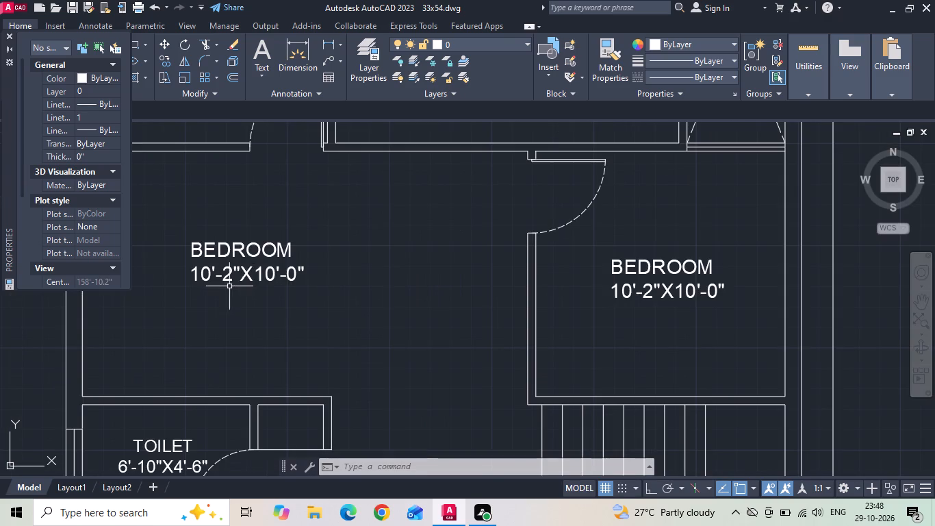
double_click(209, 277)
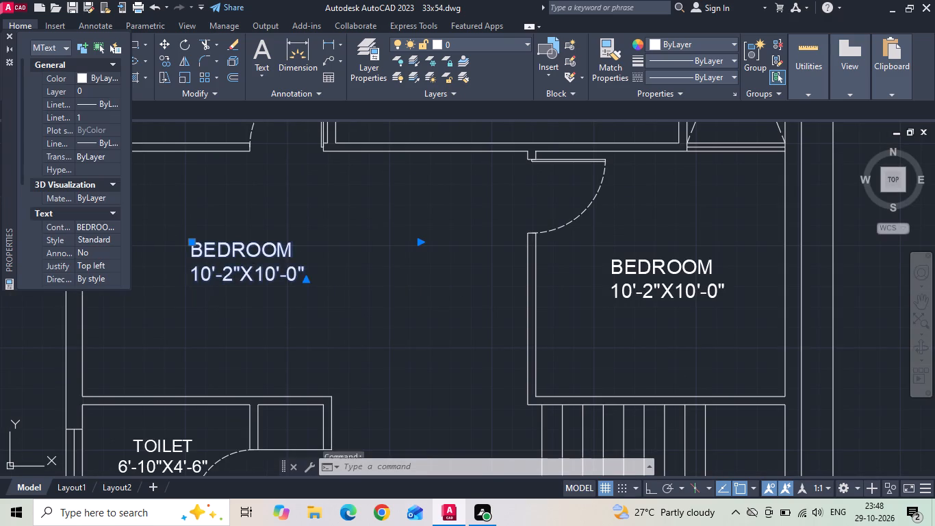
key(BackSpace)
key(8)
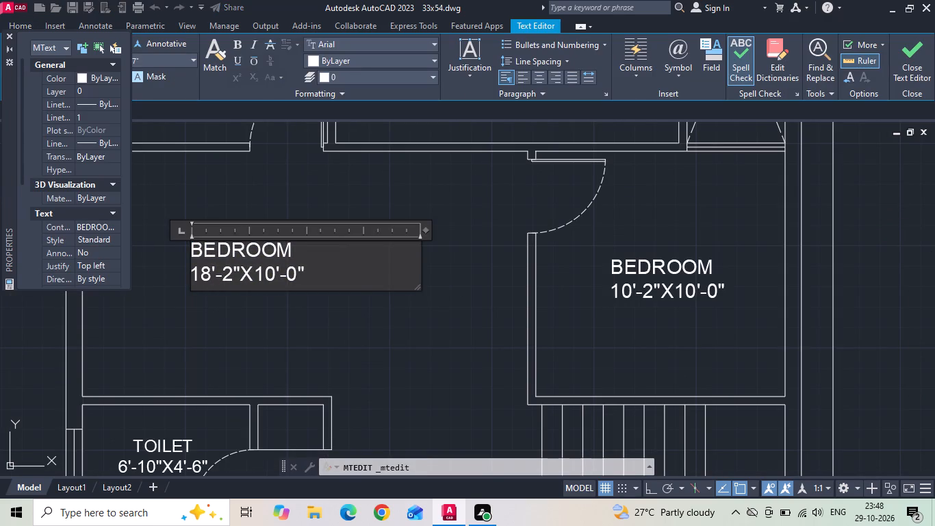
drag(296, 263, 155, 261)
key(BackSpace)
text(DINI)
text(NG)
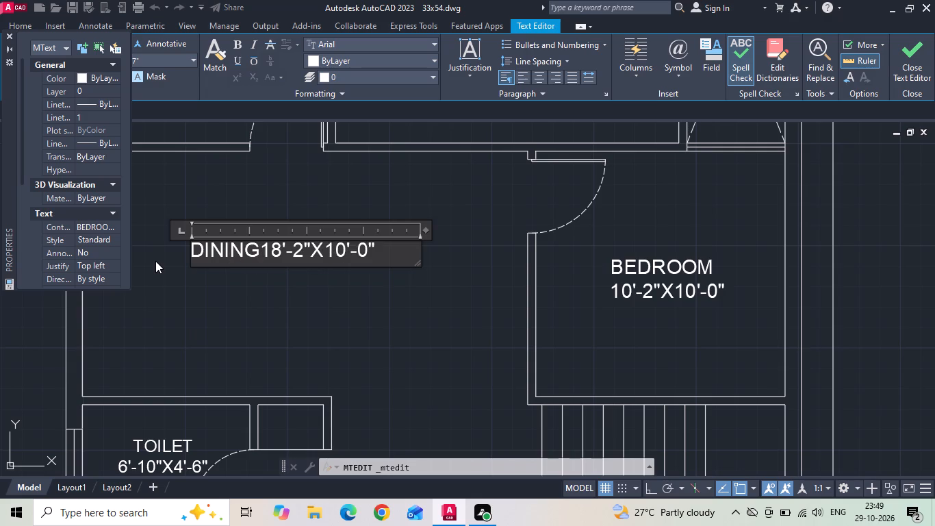
key(Return)
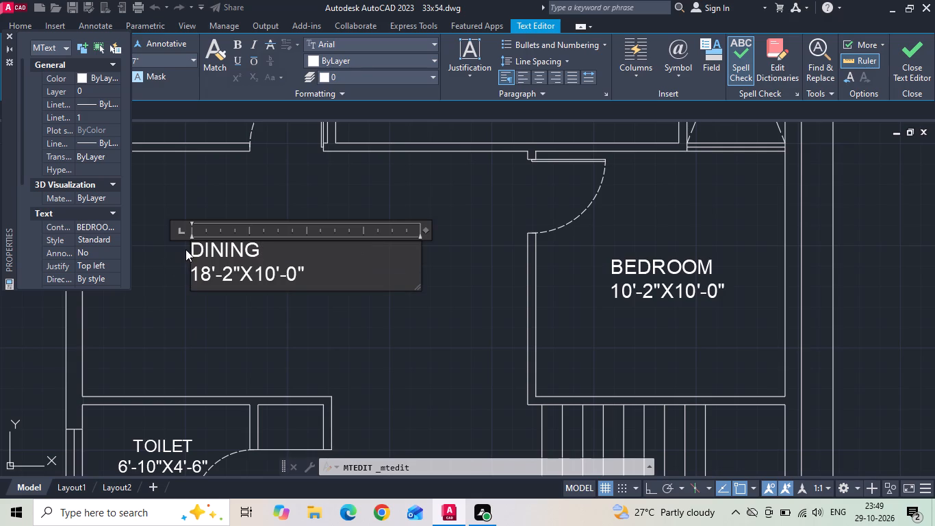
click(192, 251)
key(space)
key(space)
key(space)
click(238, 341)
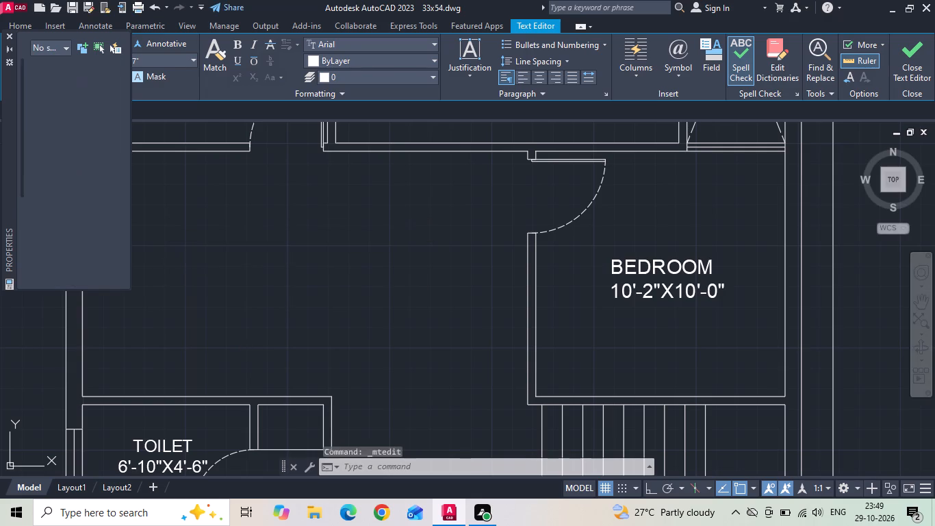
Edit the copied label in the puja room to read POOJA 10'-0"X10'-0", with the name centred over the size.
scroll(258, 316, down, 2)
middle_drag(238, 248, 303, 315)
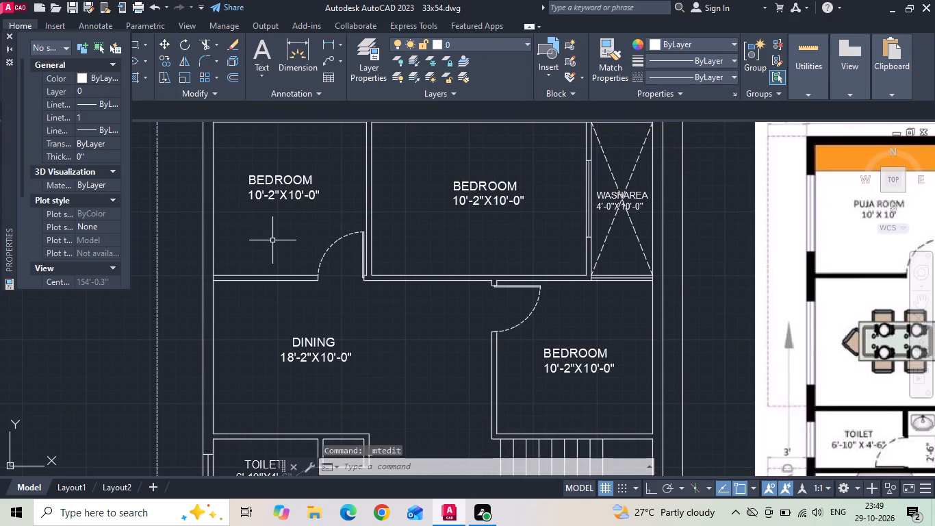
middle_drag(272, 243, 274, 281)
scroll(277, 238, up, 1)
double_click(273, 223)
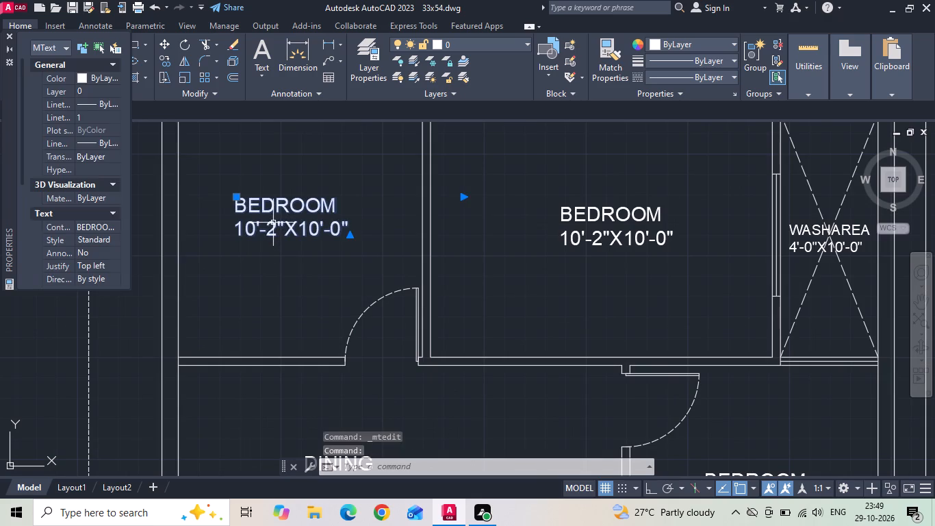
key(BackSpace)
key(0)
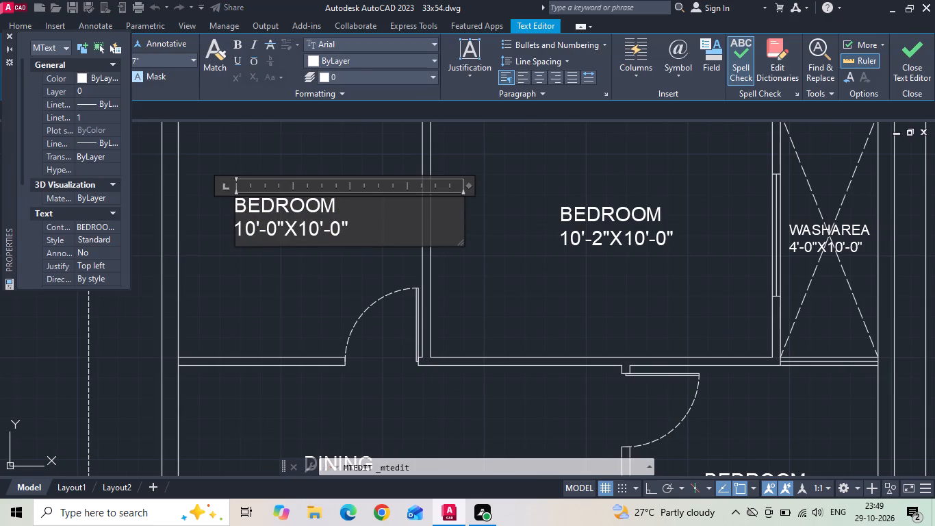
drag(353, 210, 192, 215)
key(BackSpace)
text(POOJA)
key(Return)
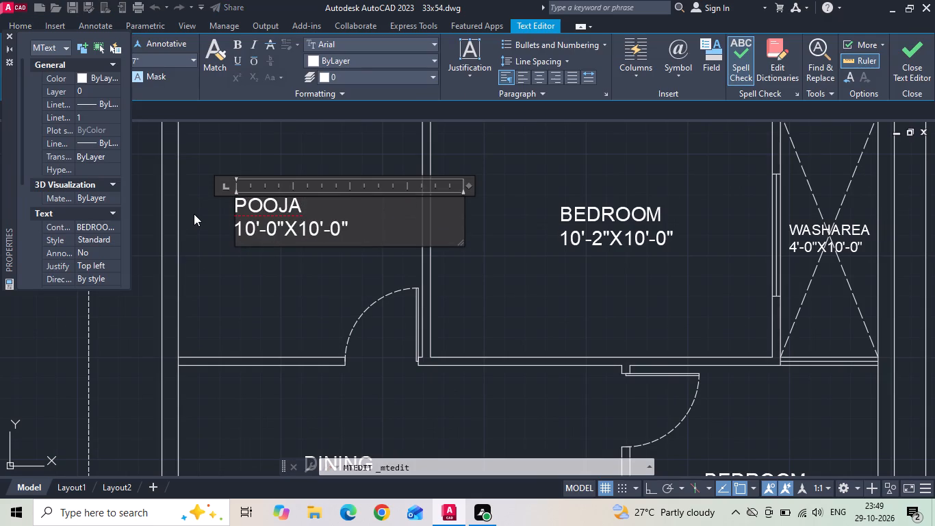
click(235, 202)
key(space)
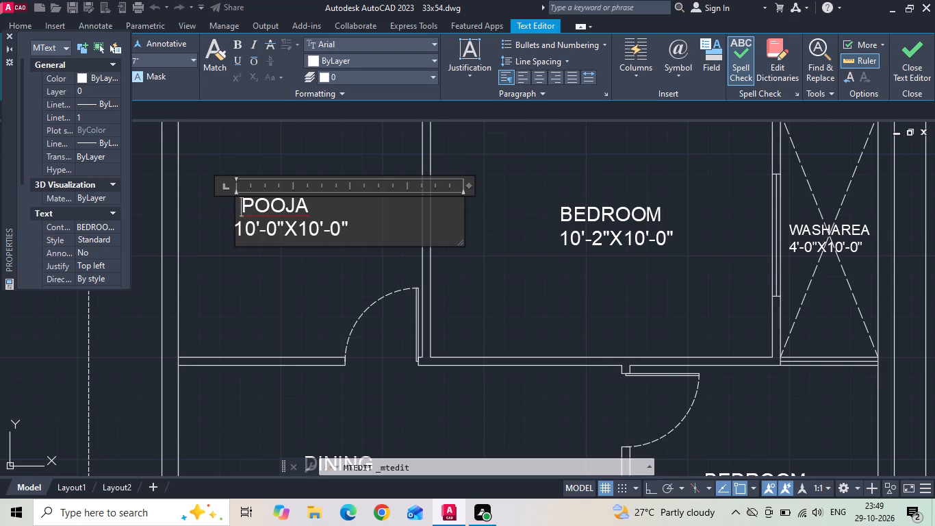
key(space)
key(space)
click(257, 284)
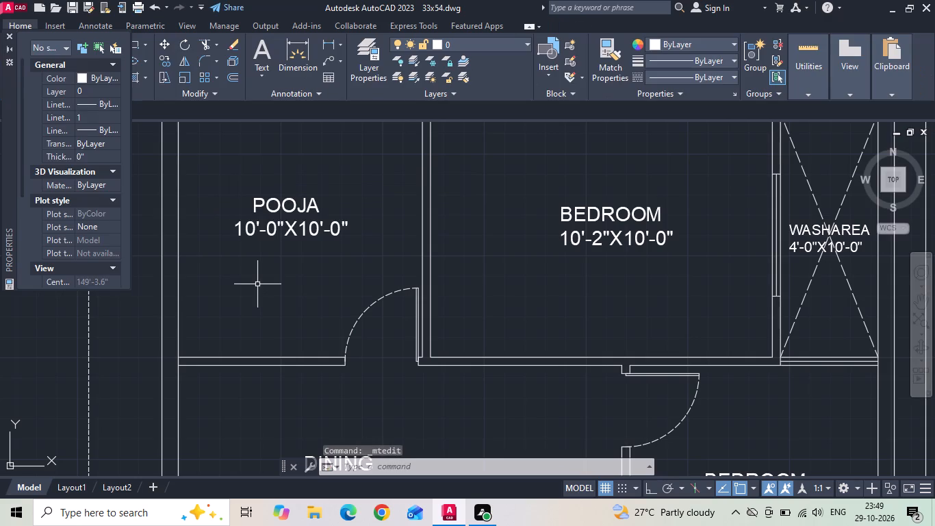
Trim the short line closing the junction between the puja room's lower partition and the outer side wall.
text(TR)
key(space)
key(space)
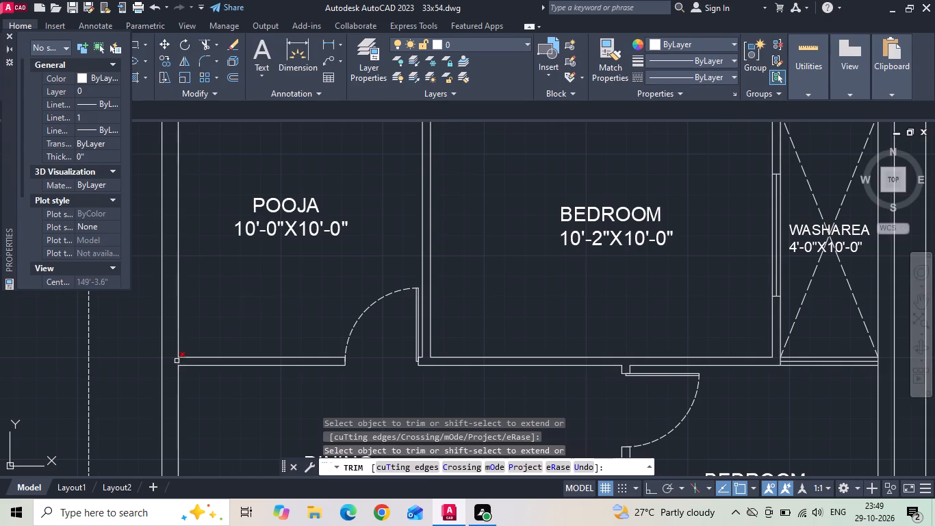
click(177, 361)
scroll(219, 316, down, 2)
key(Escape)
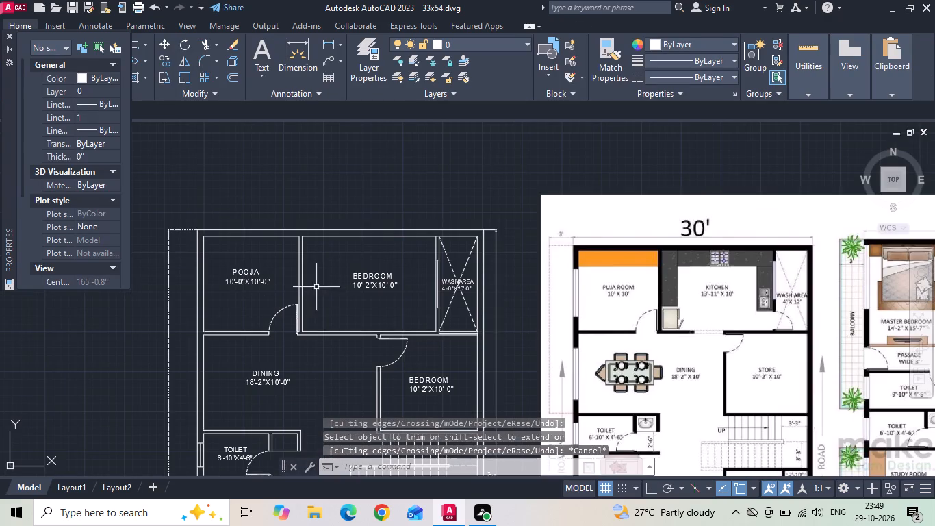
Measure the kitchen's inner width between its side walls with a linear dimension, without placing it.
scroll(361, 301, up, 1)
click(333, 45)
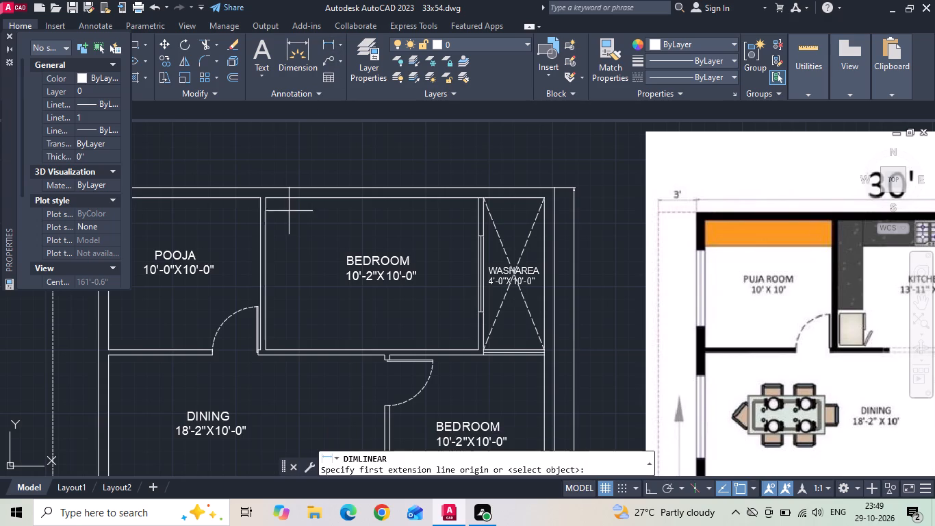
click(269, 229)
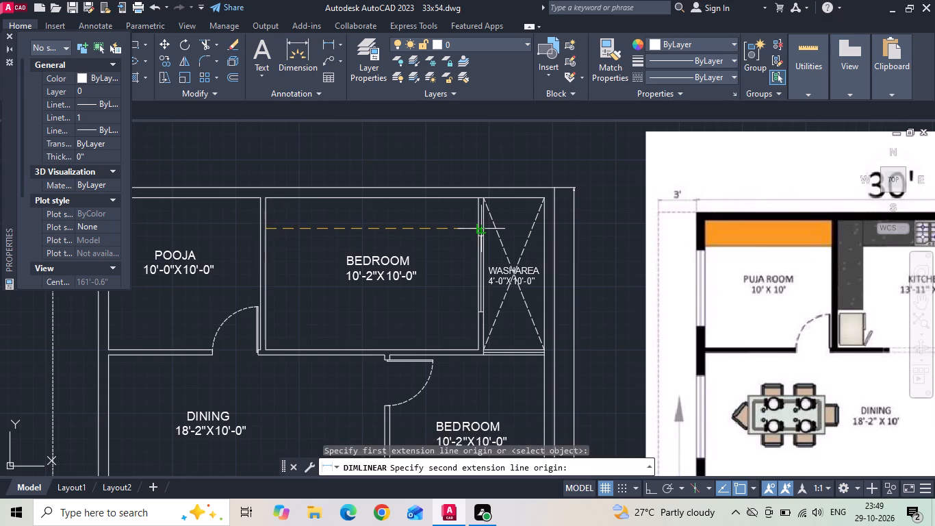
click(476, 228)
key(Escape)
Edit the BEDROOM label beside the puja room to read KITCHEN 14'-0"X10'-0", with the name centred over the size.
double_click(359, 279)
scroll(359, 279, up, 1)
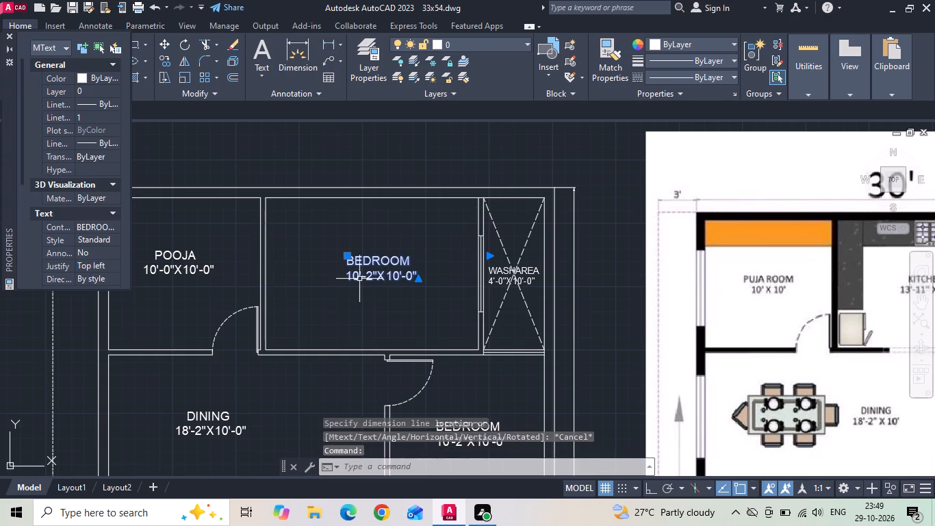
click(374, 280)
click(376, 281)
key(BackSpace)
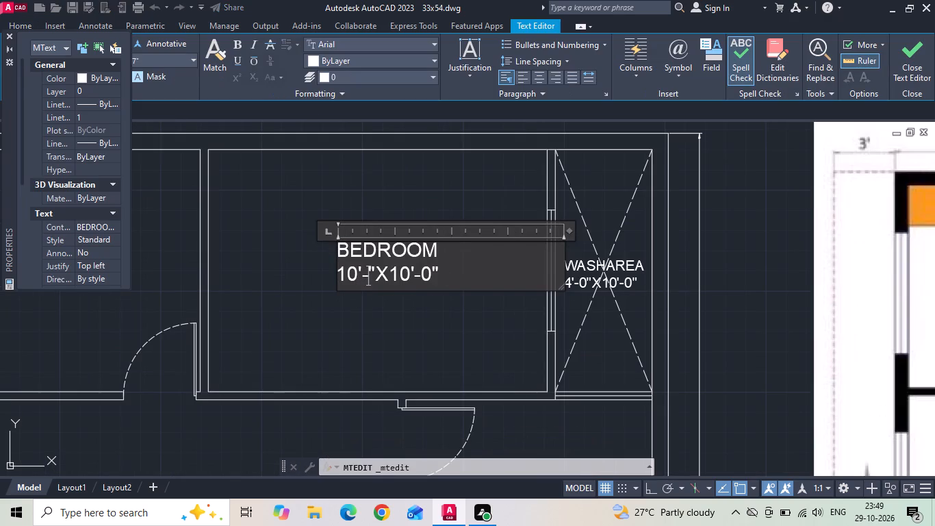
key(0)
click(357, 271)
key(BackSpace)
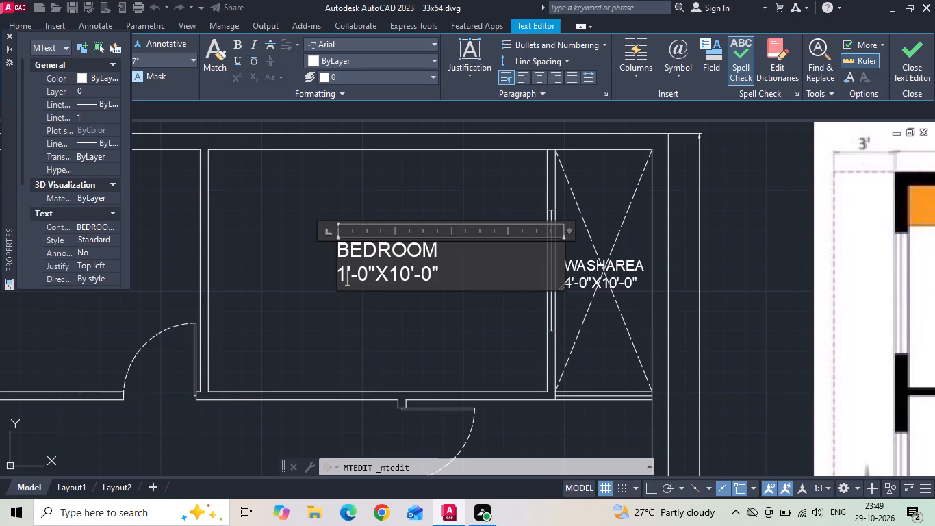
key(4)
drag(439, 251, 238, 251)
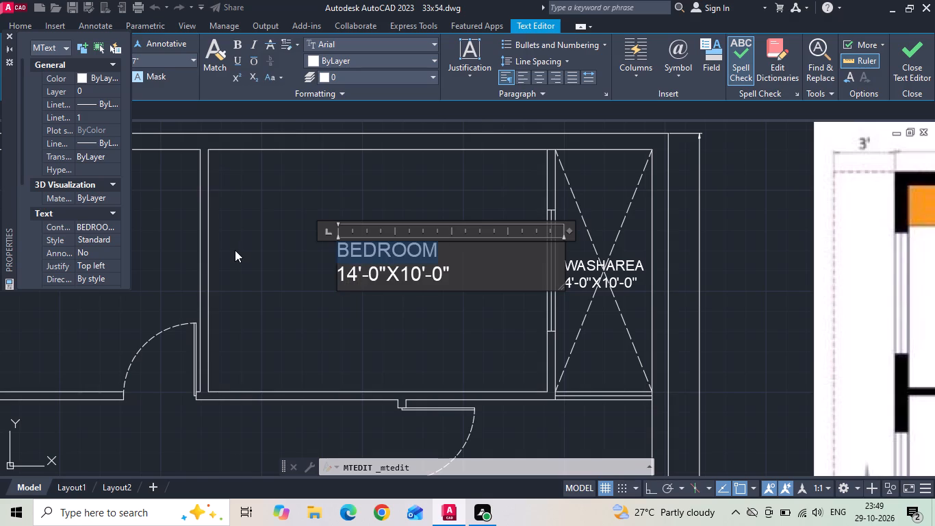
key(BackSpace)
text(KITCHEN)
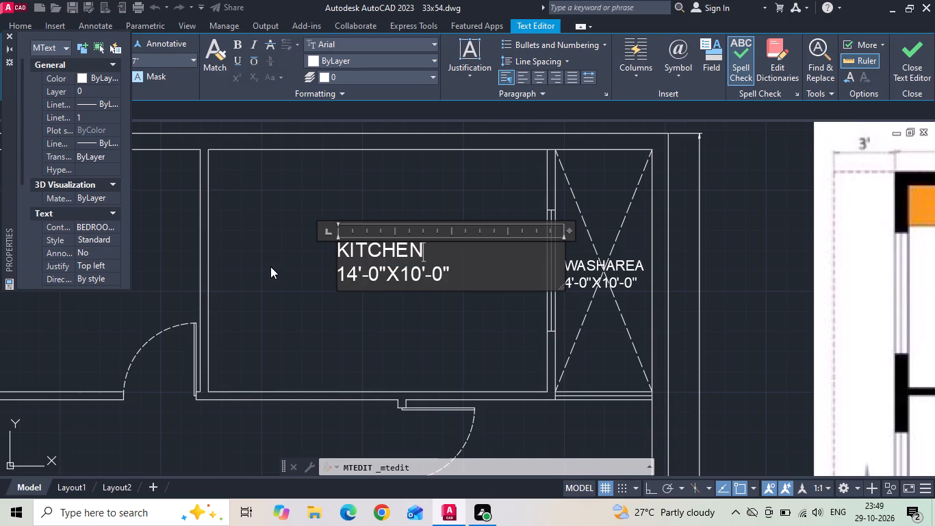
click(340, 246)
key(space)
key(space)
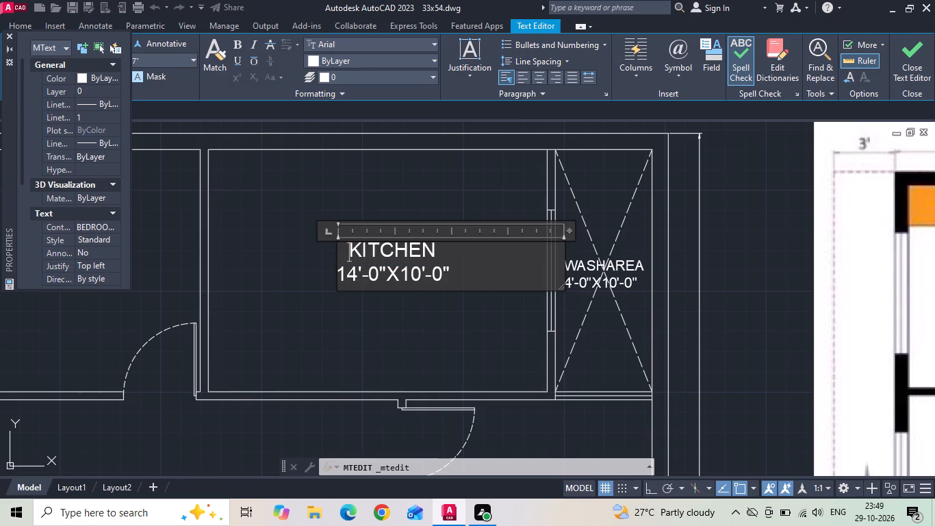
click(329, 291)
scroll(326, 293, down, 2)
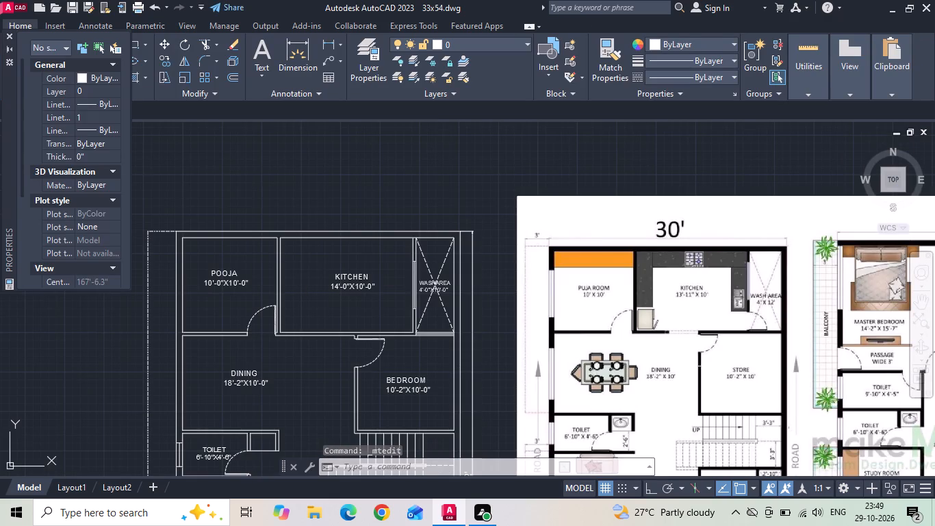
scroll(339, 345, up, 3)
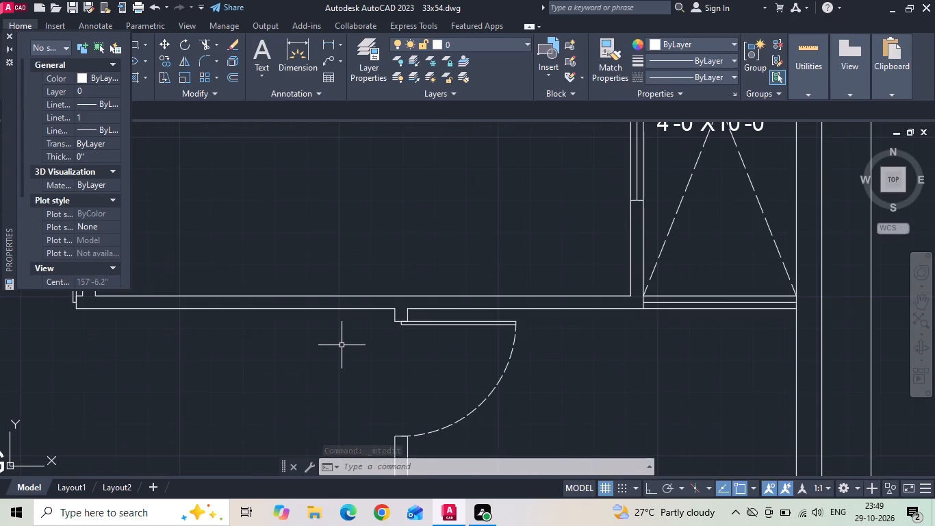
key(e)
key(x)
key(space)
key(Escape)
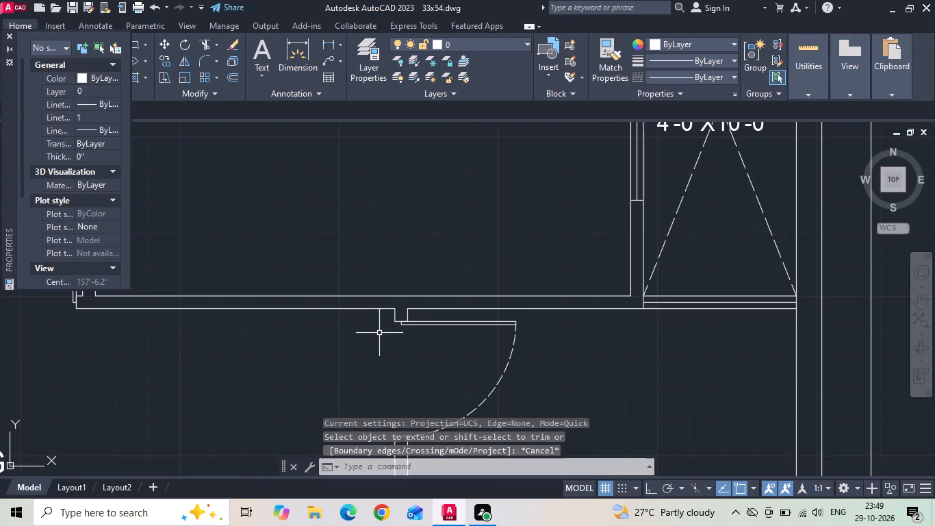
Offset the short wall-end line by the lower bedroom's door 5' toward the puja room, below the kitchen wall.
text(O 5')
key(Return)
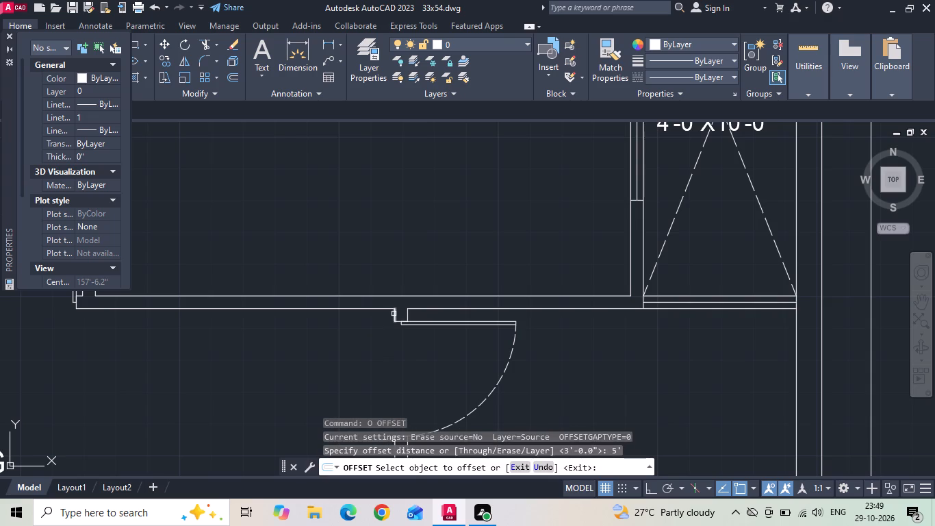
click(394, 313)
click(314, 345)
scroll(314, 346, down, 2)
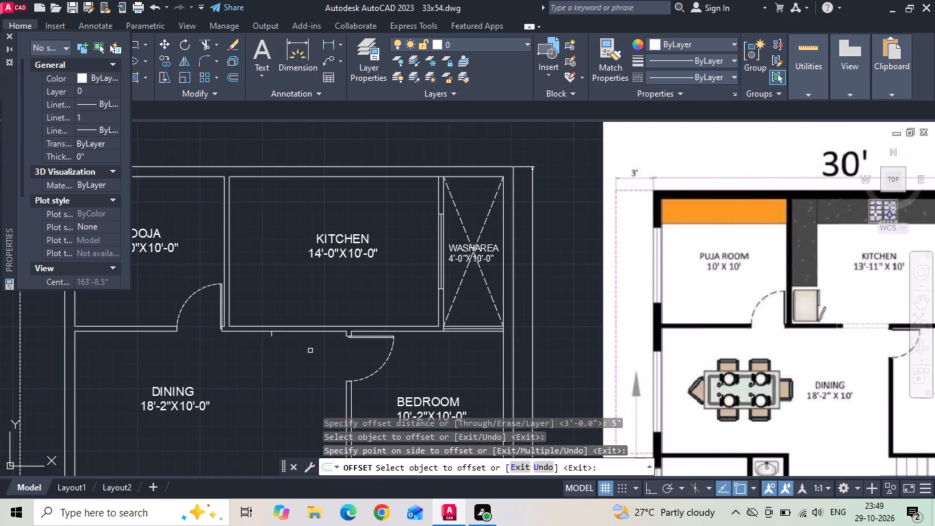
scroll(287, 349, up, 3)
key(Escape)
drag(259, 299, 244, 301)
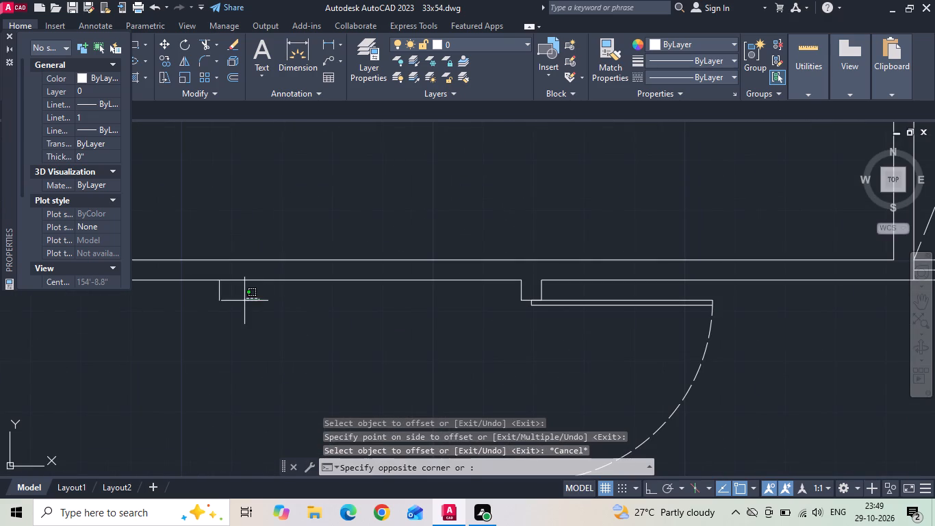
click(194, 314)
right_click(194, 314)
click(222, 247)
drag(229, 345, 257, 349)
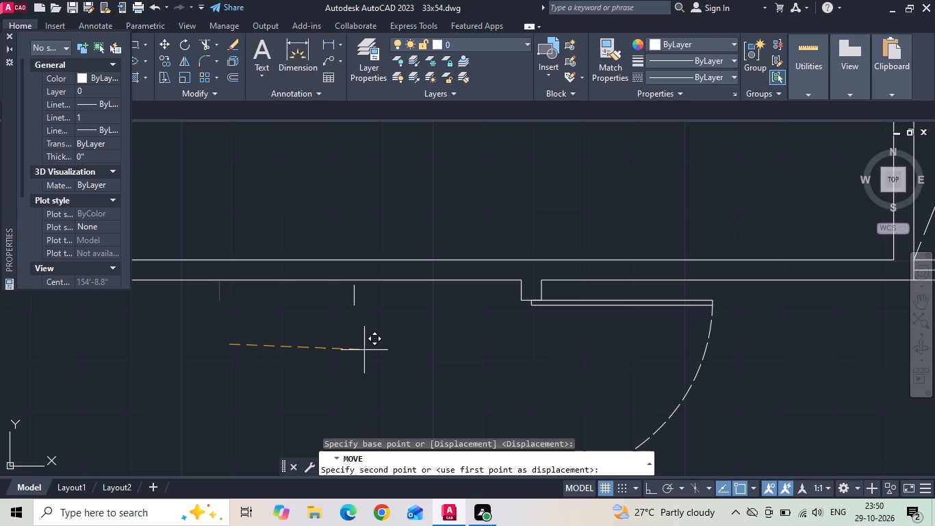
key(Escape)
Move the offset line 12" back toward the bedroom door with Ortho on.
click(235, 299)
click(208, 296)
right_click(208, 296)
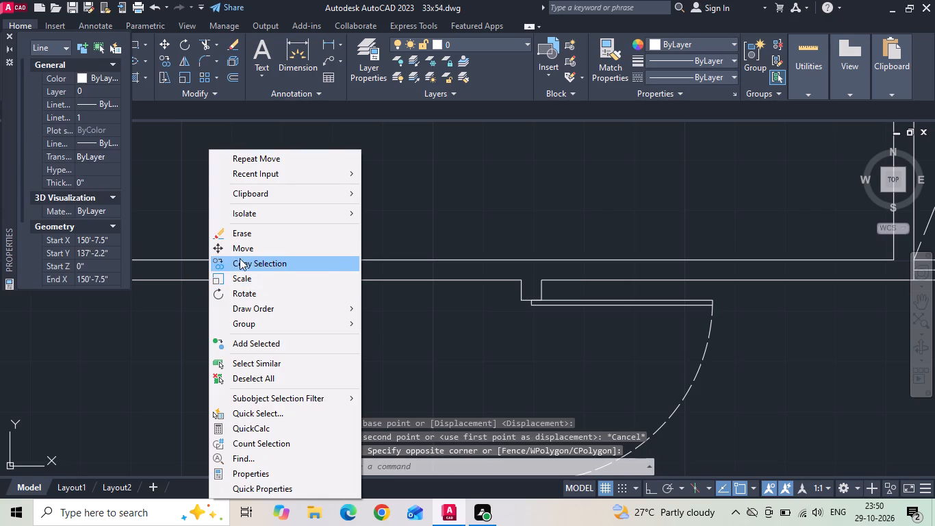
click(242, 251)
key(F8)
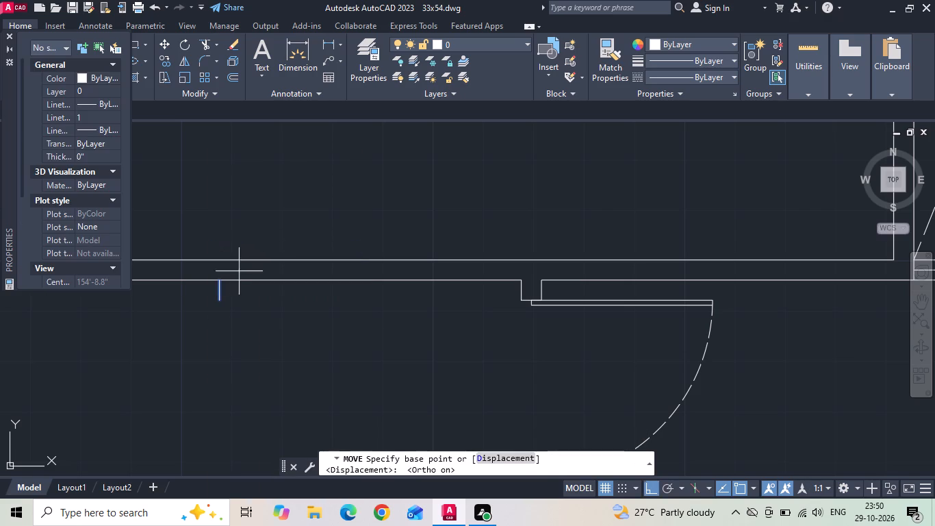
drag(232, 338, 257, 336)
text(12)
key(space)
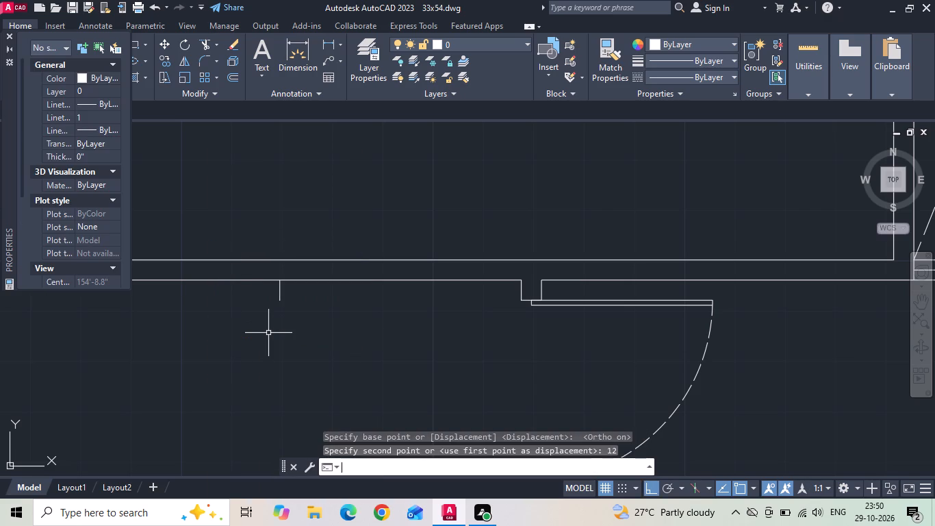
Extend both short jamb lines up to the inner face line of the kitchen's lower wall.
text(EX)
key(space)
drag(267, 291, 278, 290)
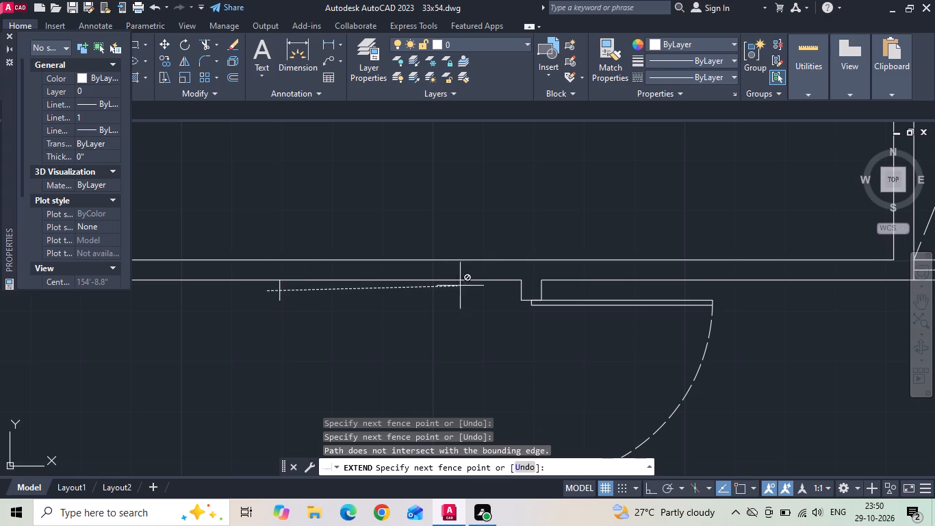
click(524, 283)
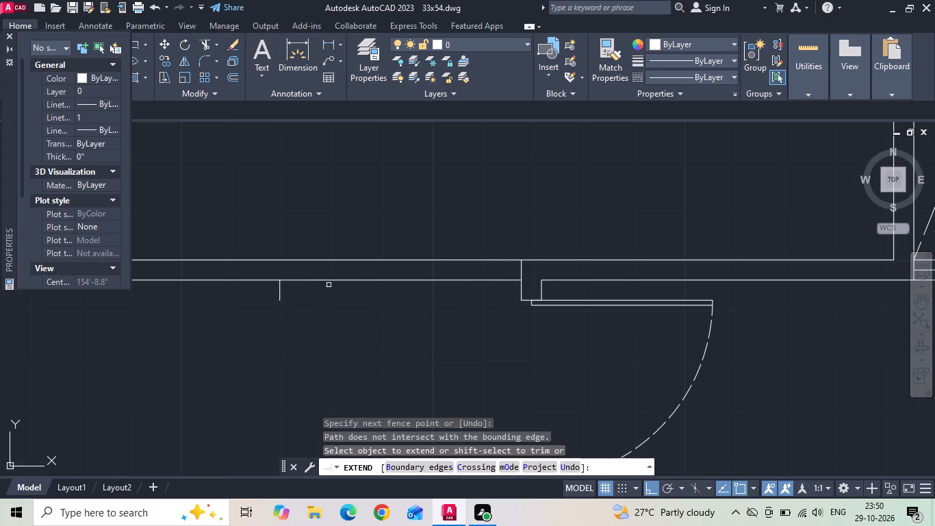
drag(288, 286, 281, 287)
click(261, 289)
key(Escape)
Trim the wall lines between the two jambs and the jamb's overhang to open the kitchen's entrance from the dining area.
key(t)
key(r)
key(space)
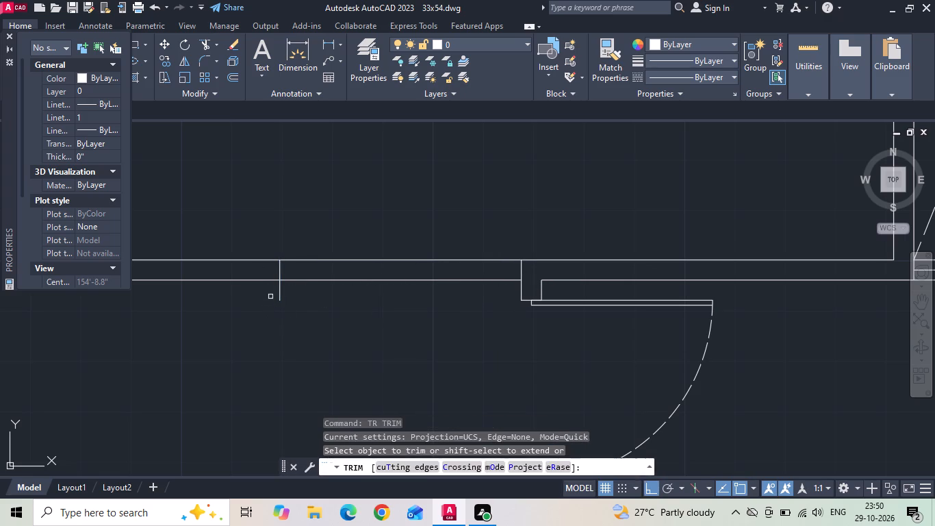
drag(270, 296, 366, 233)
scroll(410, 270, down, 4)
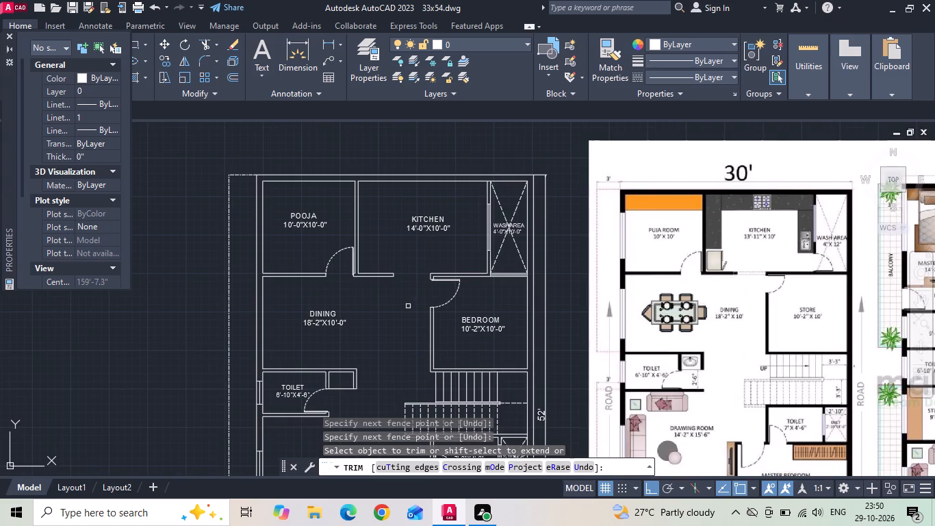
scroll(419, 293, up, 3)
key(Escape)
Draw two horizontal lines across the kitchen opening, joining the upper and lower wall faces between the jambs.
text(L)
key(space)
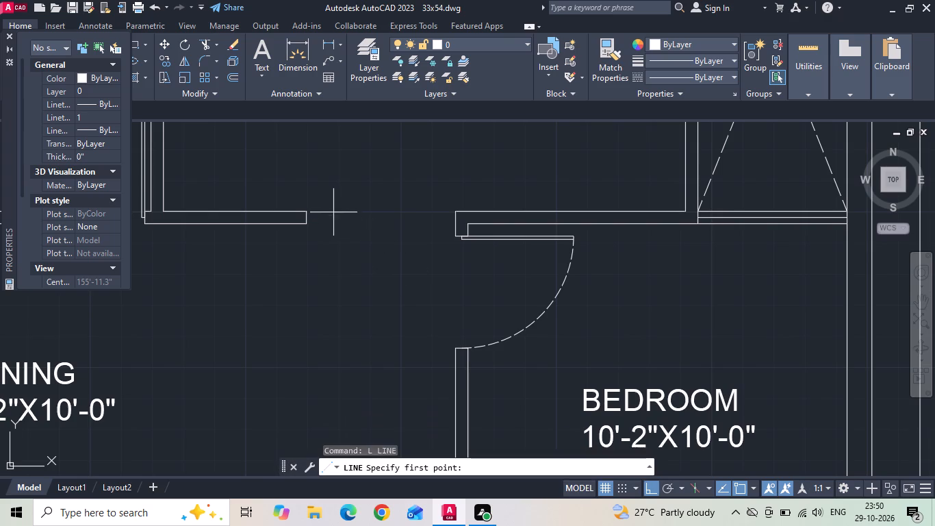
click(309, 207)
scroll(411, 188, up, 1)
click(481, 221)
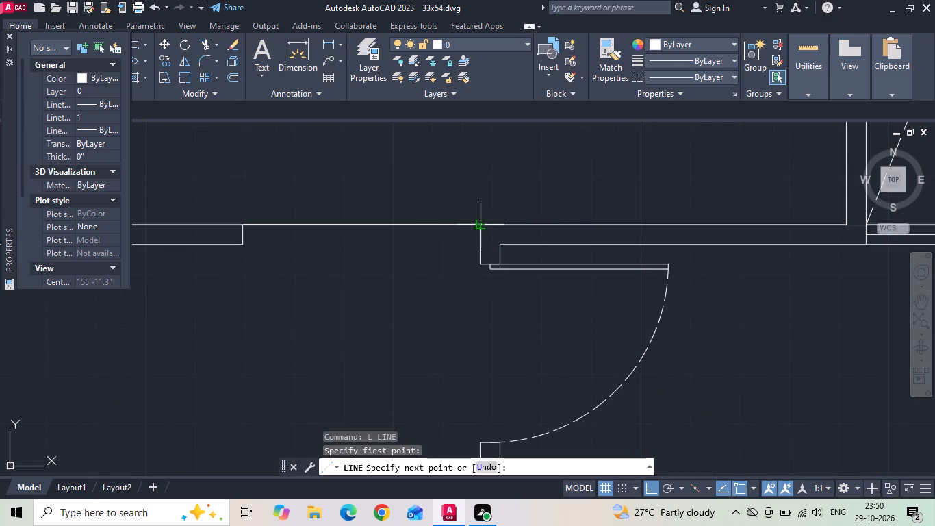
key(Escape)
key(space)
click(246, 245)
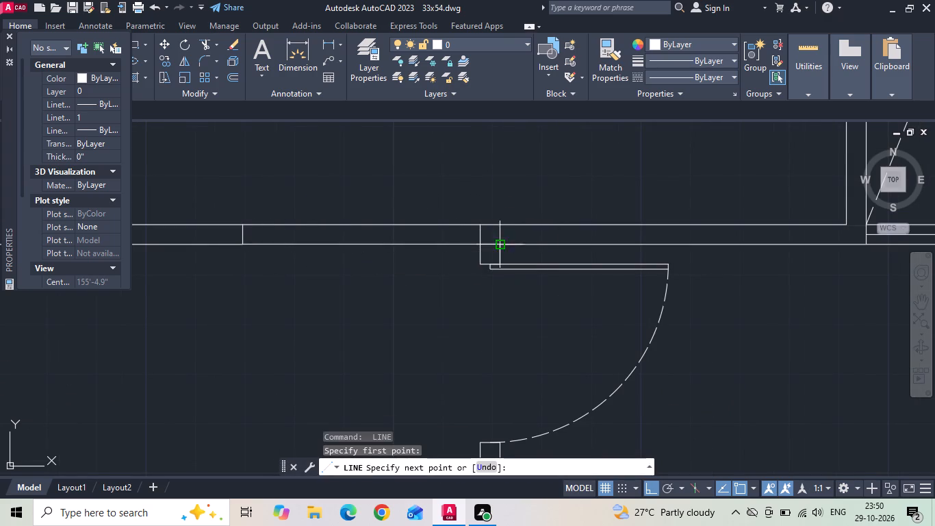
click(481, 245)
key(Escape)
Match the two kitchen opening lines to the dashed line at the first floor living room opening.
scroll(318, 280, down, 5)
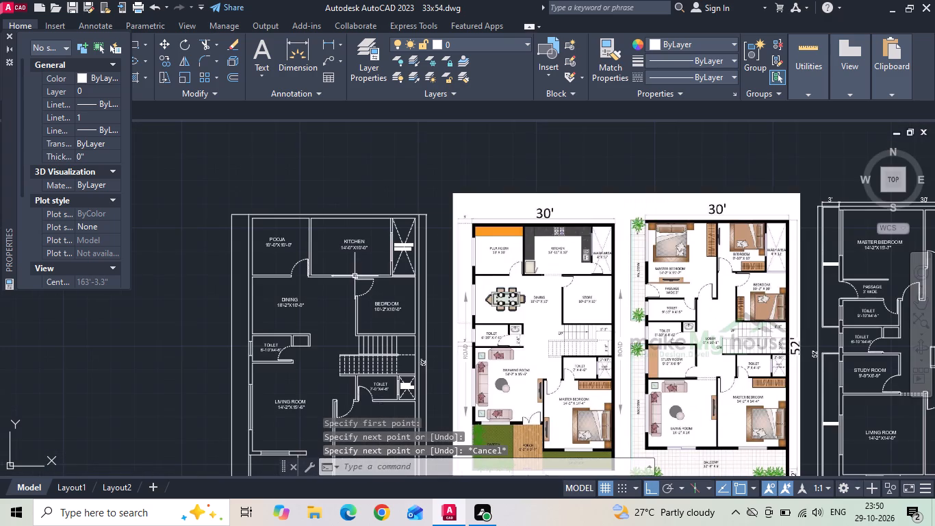
click(605, 66)
middle_drag(690, 240, 585, 227)
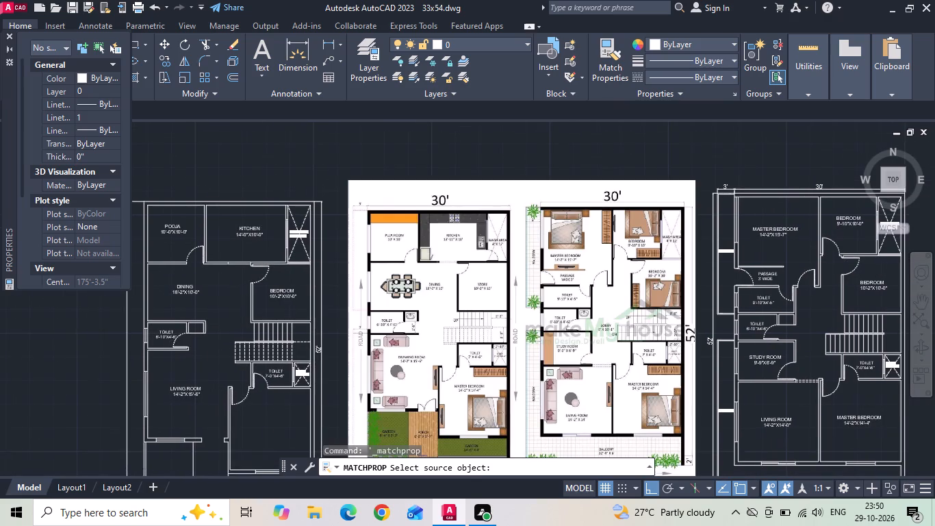
click(808, 381)
scroll(222, 261, up, 3)
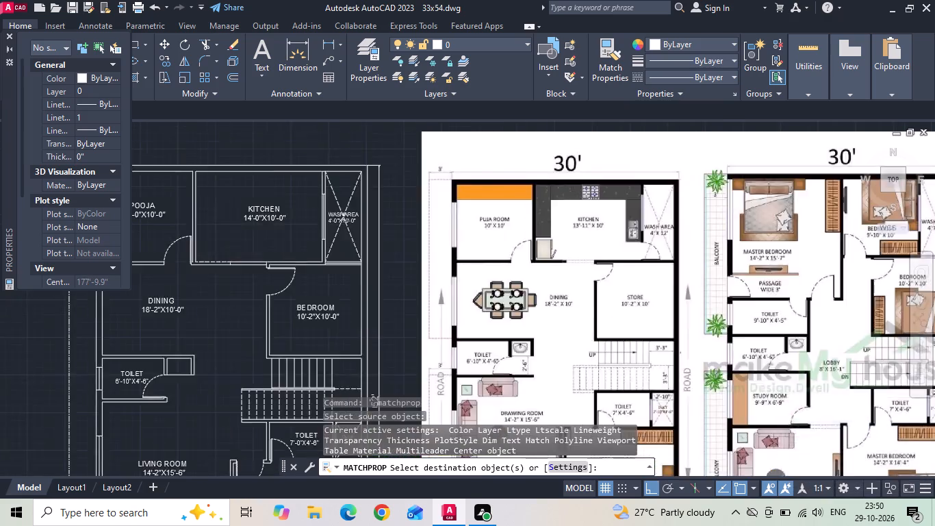
drag(274, 283, 267, 269)
click(259, 245)
key(Escape)
Measure the width of the dashed living room opening in the first floor plan.
scroll(218, 258, down, 3)
scroll(546, 352, up, 1)
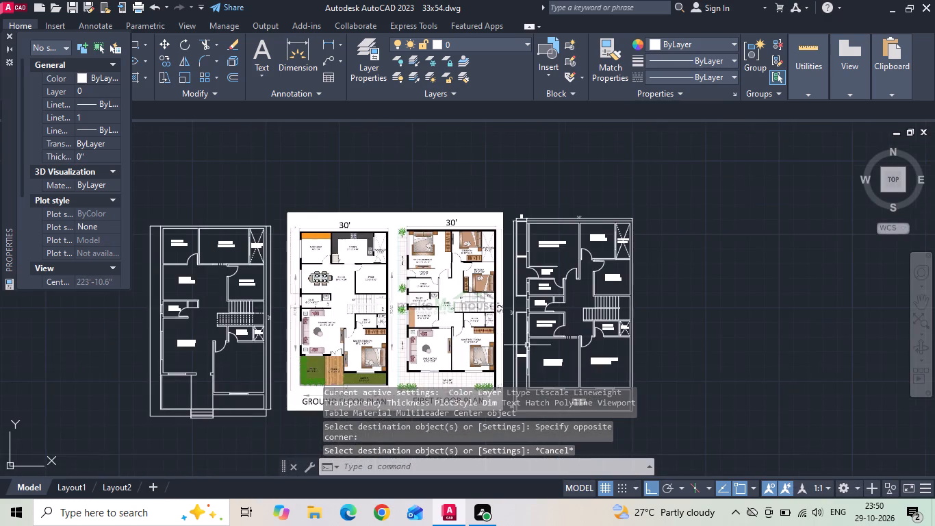
scroll(544, 352, up, 2)
key(Escape)
click(330, 42)
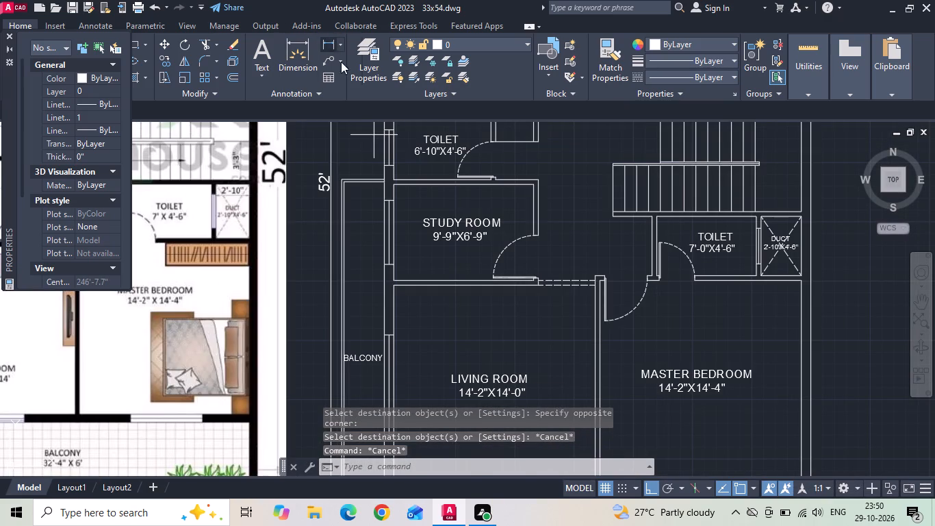
scroll(562, 312, up, 2)
click(499, 255)
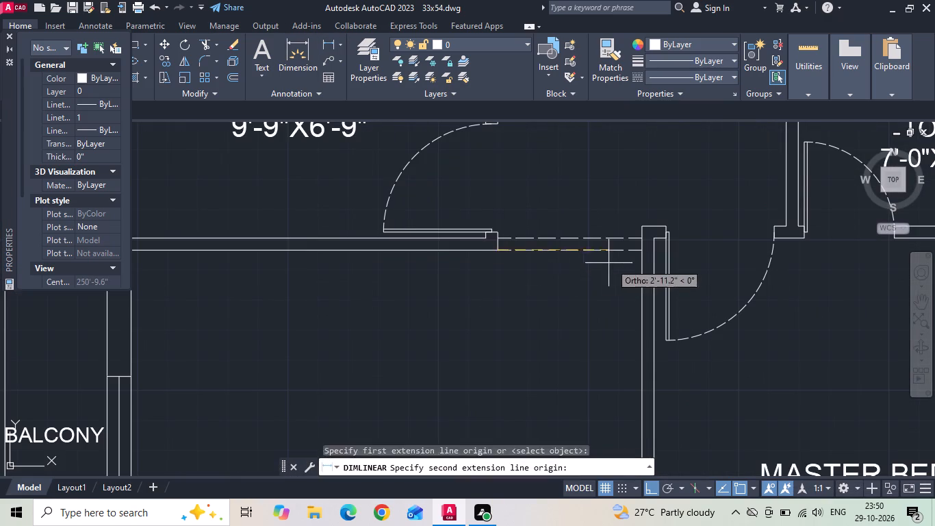
click(641, 246)
key(Escape)
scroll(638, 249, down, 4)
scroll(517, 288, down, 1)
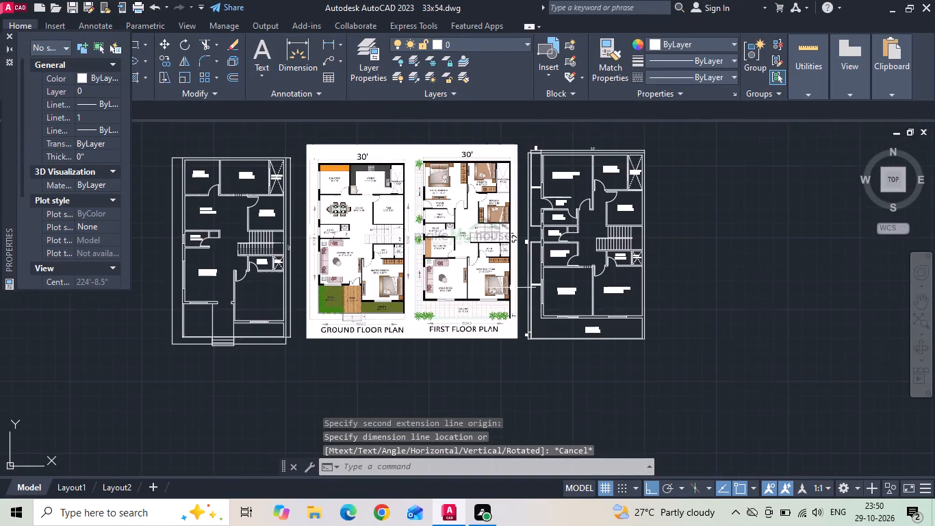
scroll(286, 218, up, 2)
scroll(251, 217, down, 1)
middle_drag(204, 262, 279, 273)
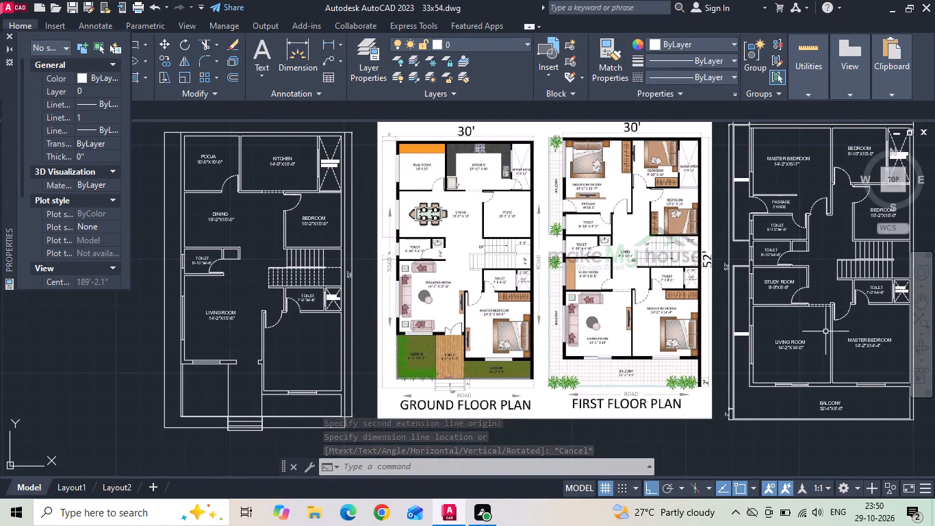
Copy the first floor MASTER BEDROOM label into the ground floor master bedroom, using the room's matching inner wall corner as reference.
click(862, 347)
right_click(863, 346)
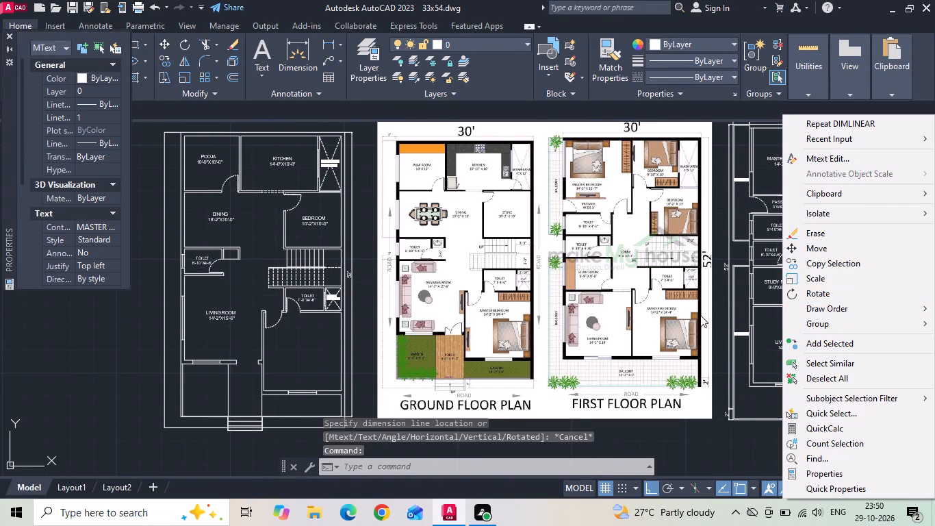
key(Escape)
right_click(720, 297)
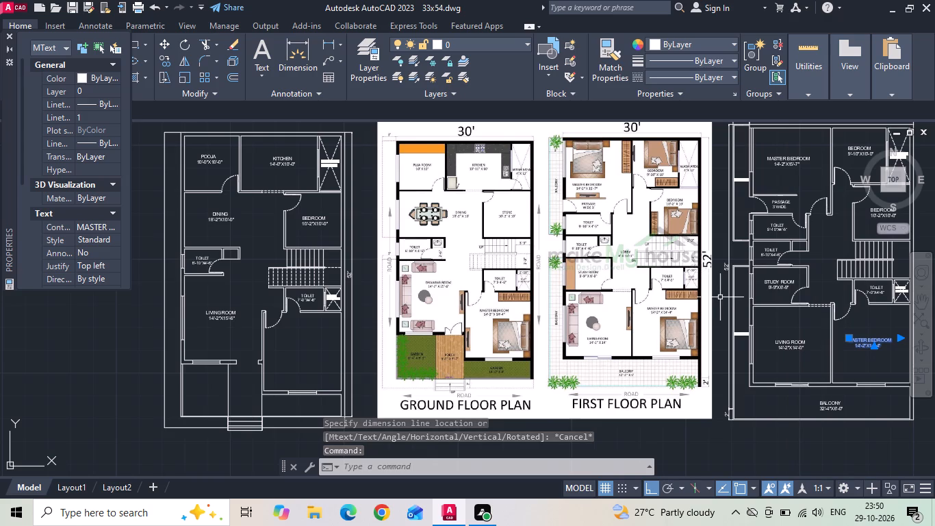
click(743, 262)
scroll(846, 378, up, 3)
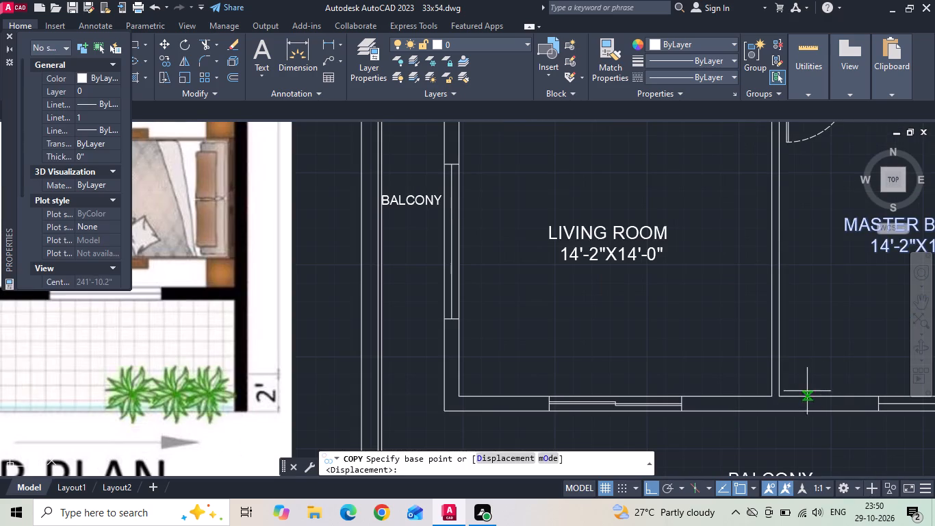
click(780, 393)
scroll(793, 379, down, 3)
scroll(259, 402, up, 2)
scroll(179, 384, up, 1)
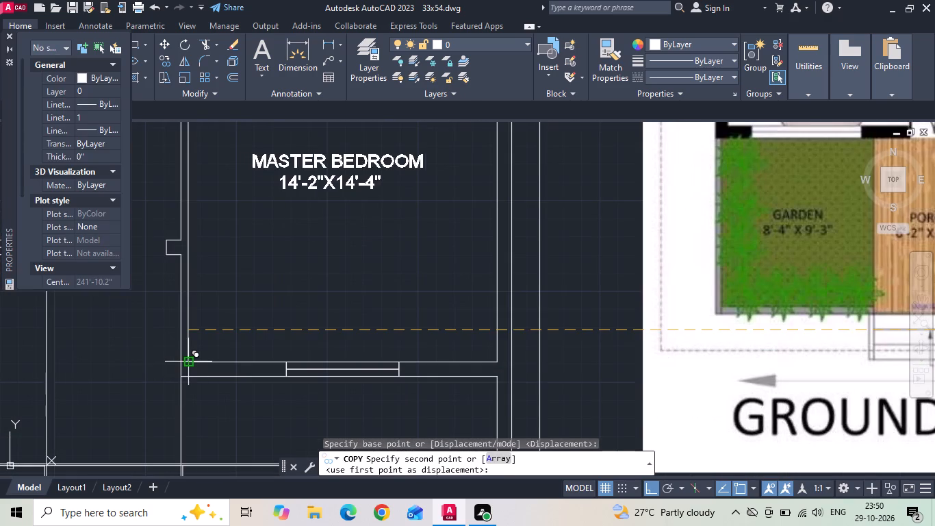
click(188, 361)
key(Escape)
Copy the ground floor LIVING ROOM label down into the garden area beside the porch.
scroll(362, 333, down, 2)
scroll(220, 297, up, 1)
scroll(245, 286, down, 1)
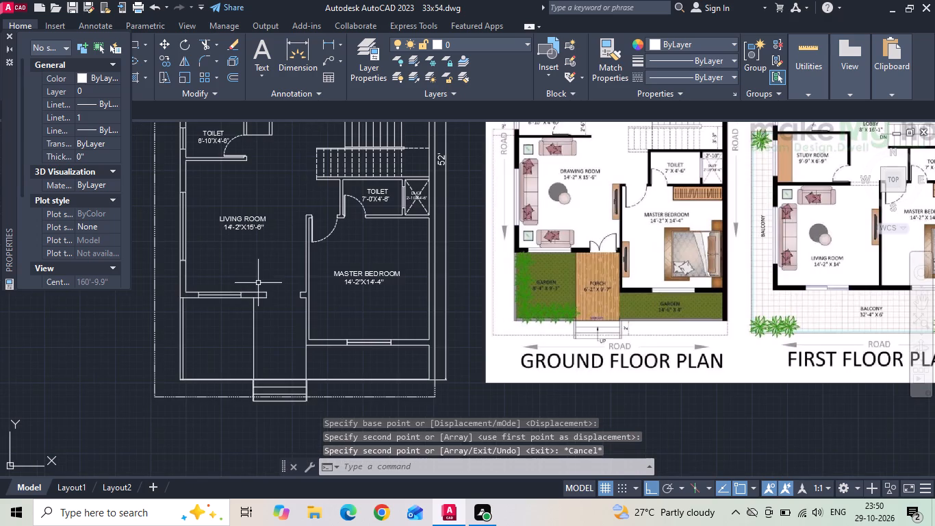
click(252, 223)
right_click(251, 222)
click(261, 260)
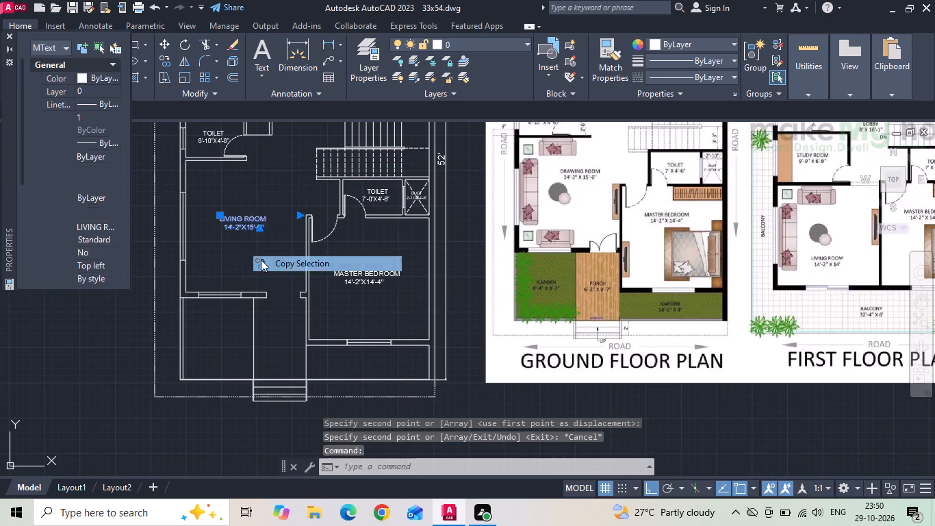
drag(249, 237, 248, 251)
scroll(225, 347, up, 2)
click(224, 348)
key(Escape)
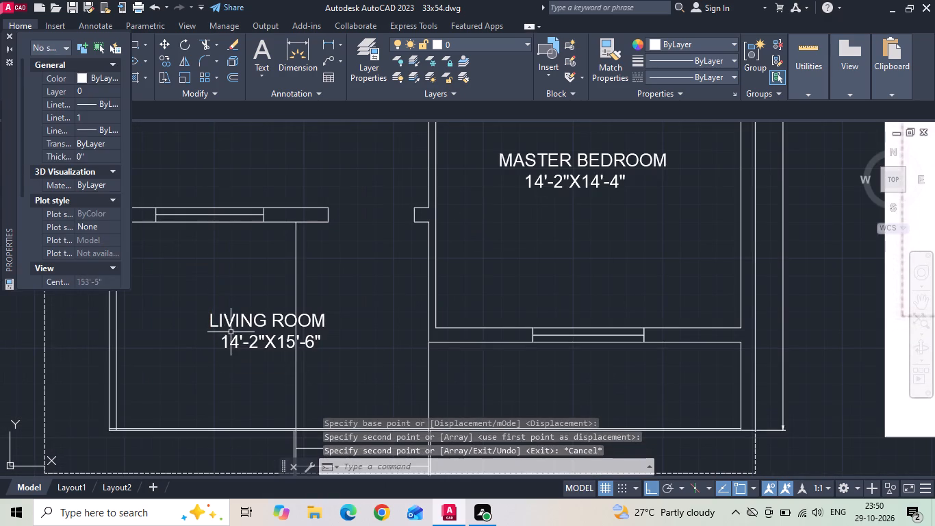
Move the copied LIVING ROOM label sideways so it sits inside the garden, clear of the porch line.
click(231, 332)
click(220, 307)
right_click(220, 307)
click(257, 253)
scroll(313, 280, down, 1)
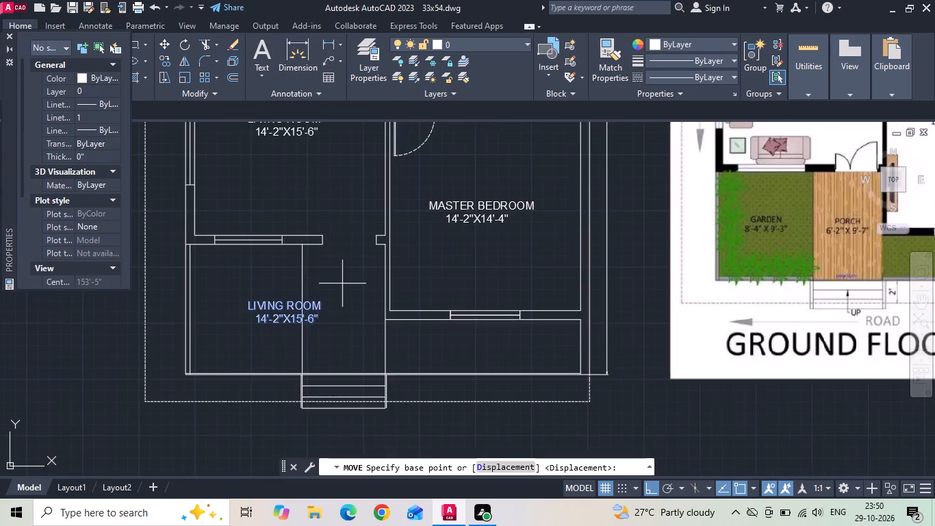
middle_drag(344, 284, 385, 293)
drag(387, 295, 379, 299)
click(356, 296)
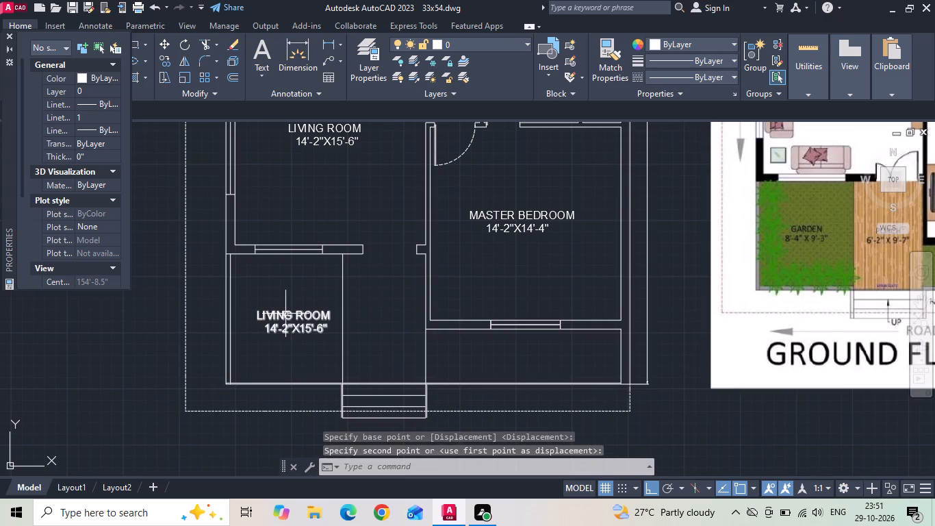
Change the room name in the copied garden label to GARDEN.
double_click(285, 314)
click(332, 319)
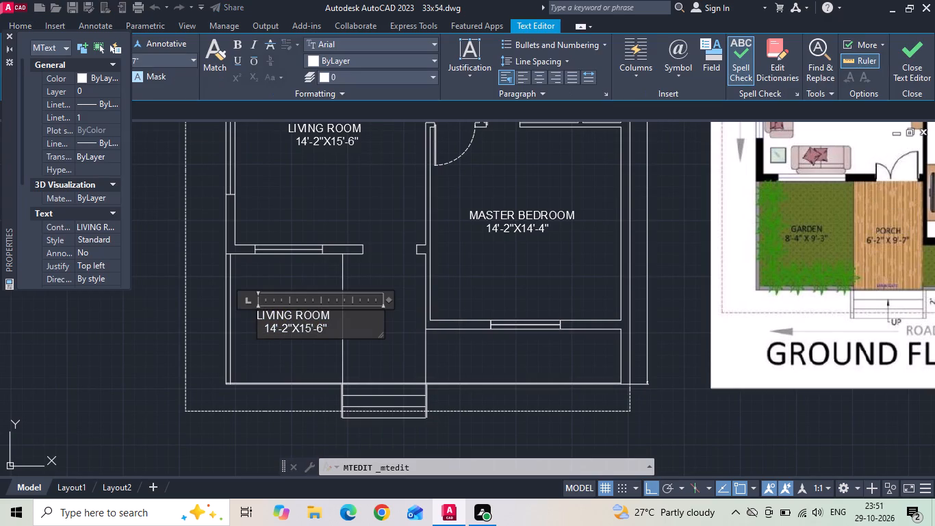
key(BackSpace)
key(BackSpace)
key(BackSpace)
key(BackSpace)
key(BackSpace)
key(BackSpace)
key(BackSpace)
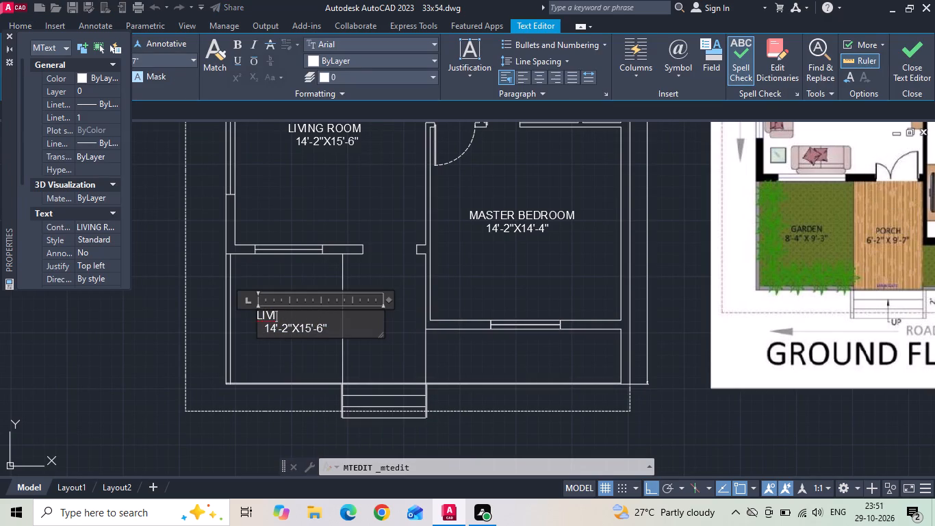
key(BackSpace)
key(BackSpace)
key(BackSpace)
key(BackSpace)
text(GARDE)
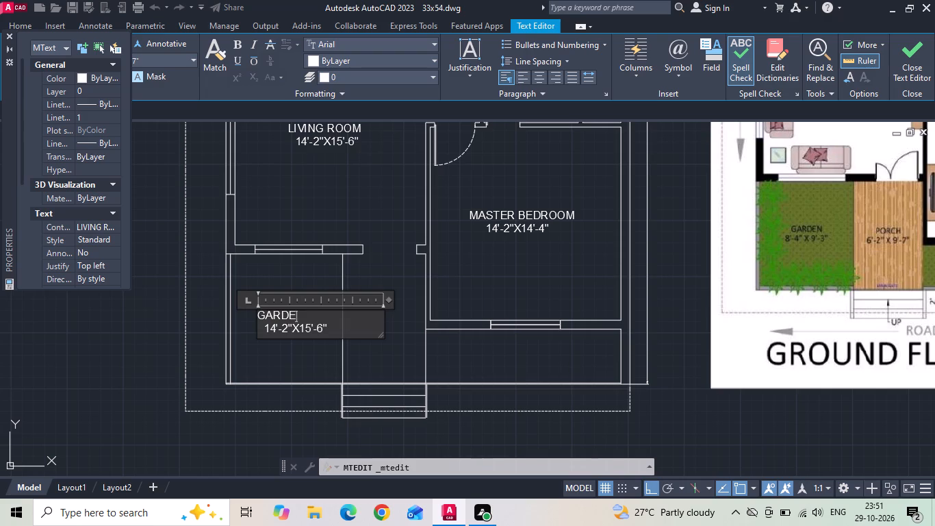
key(n)
Remove the leading spaces from the garden label's size line and set the size to 8'-4"X9'-3".
click(264, 329)
key(BackSpace)
key(BackSpace)
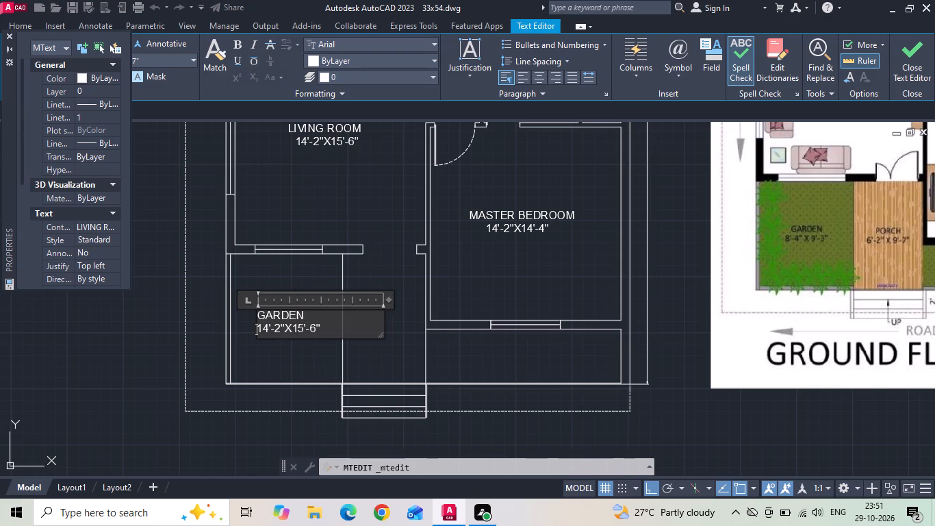
click(267, 332)
key(BackSpace)
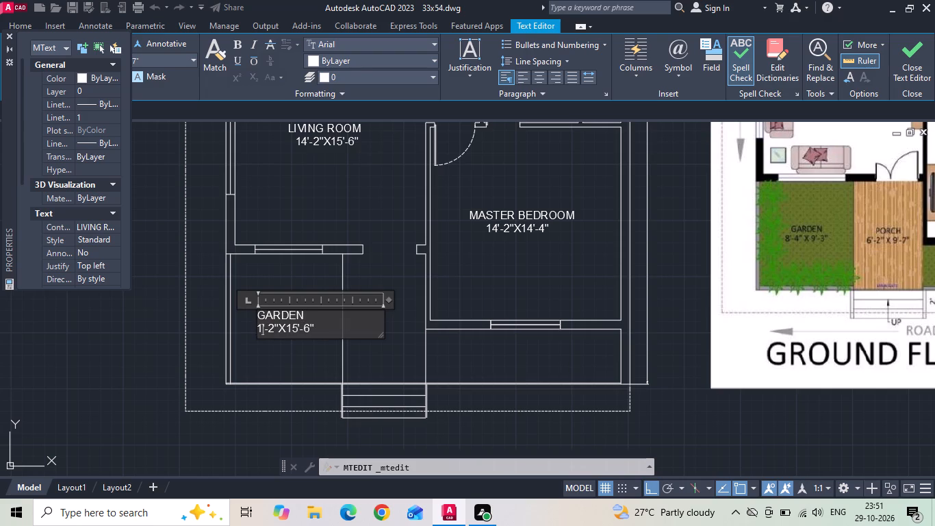
key(BackSpace)
key(8)
click(271, 330)
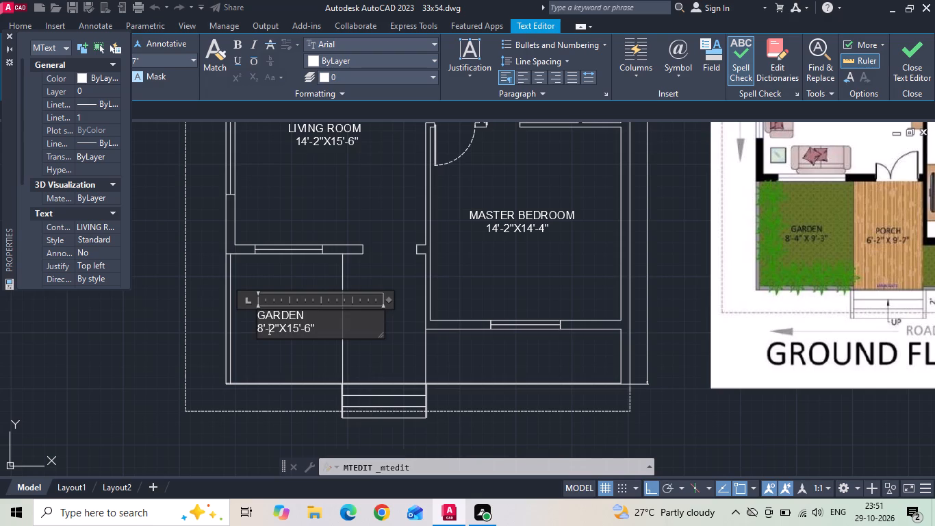
click(273, 331)
key(BackSpace)
key(4)
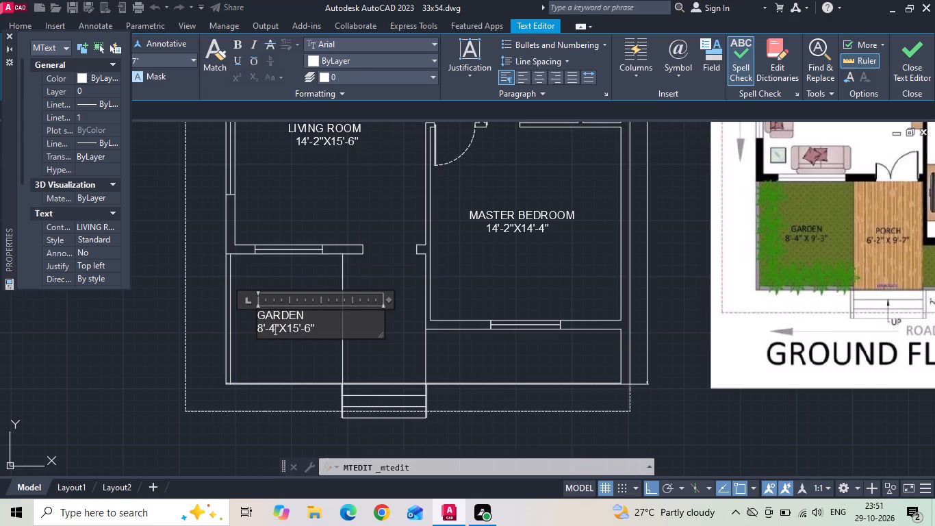
click(298, 328)
key(BackSpace)
key(BackSpace)
key(9)
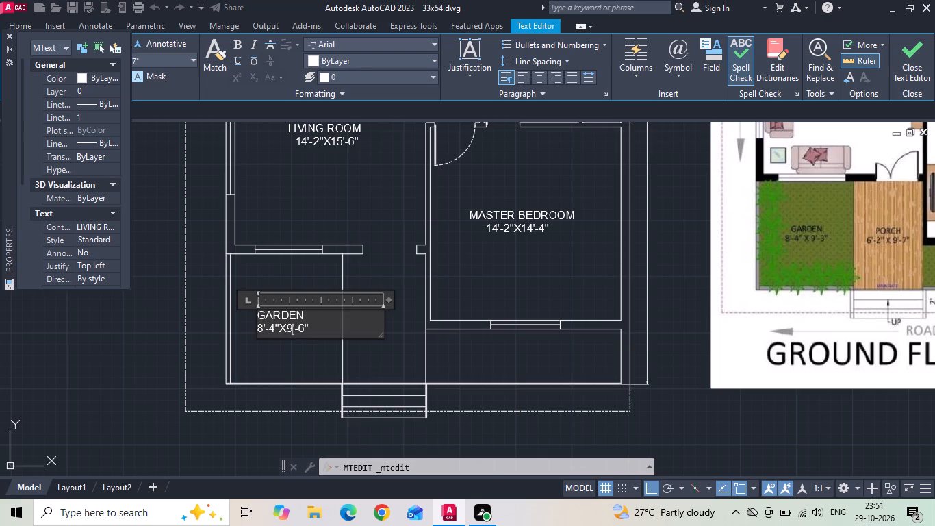
click(304, 330)
key(BackSpace)
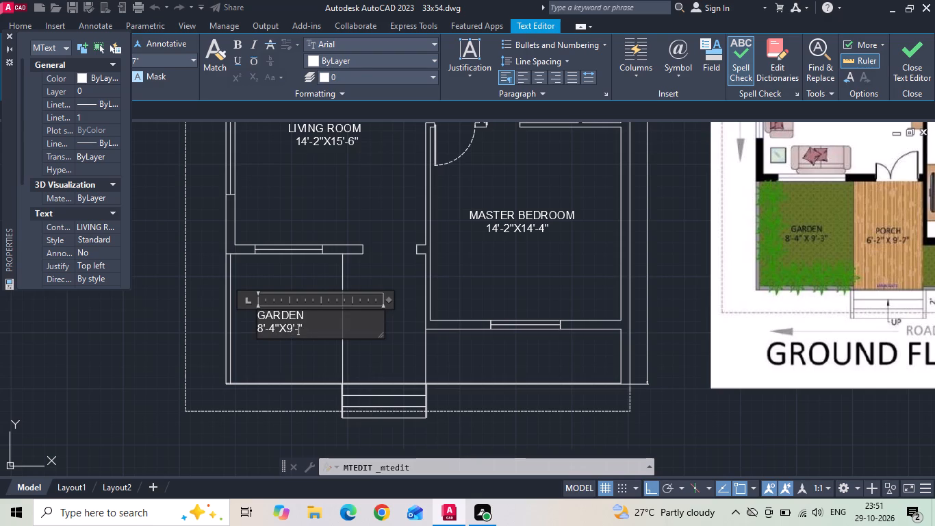
key(3)
click(292, 349)
Copy the GARDEN label horizontally into the porch area.
click(292, 327)
right_click(284, 311)
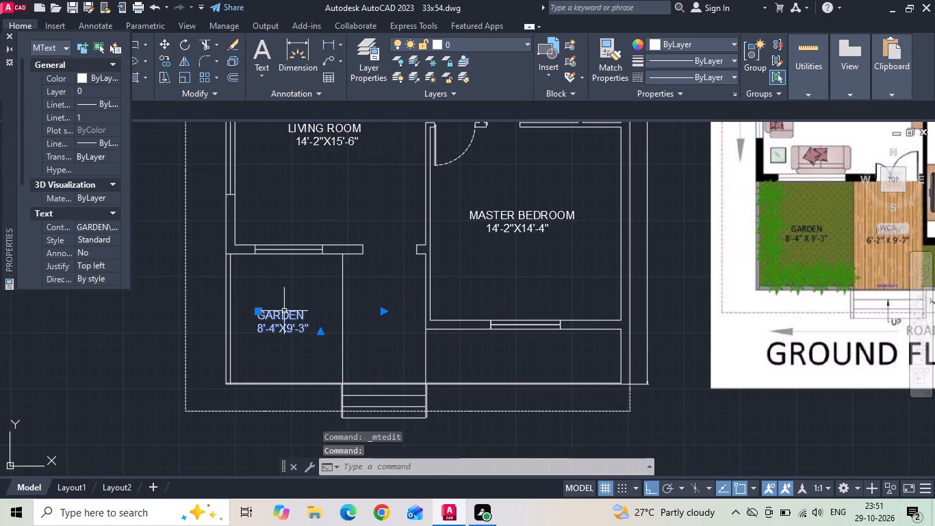
click(333, 265)
click(291, 317)
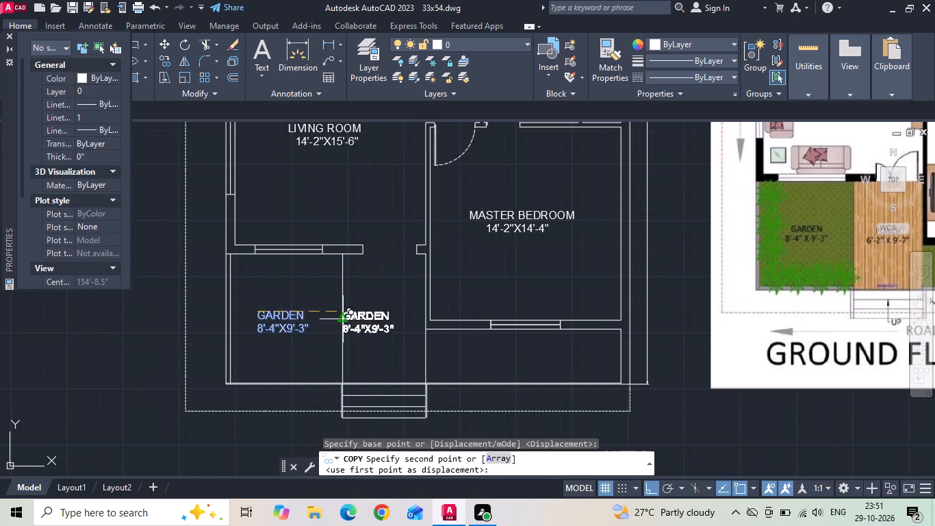
click(359, 321)
key(Escape)
Remove the name from the copied porch label and set its size to 6'-2"X9'-7".
double_click(381, 320)
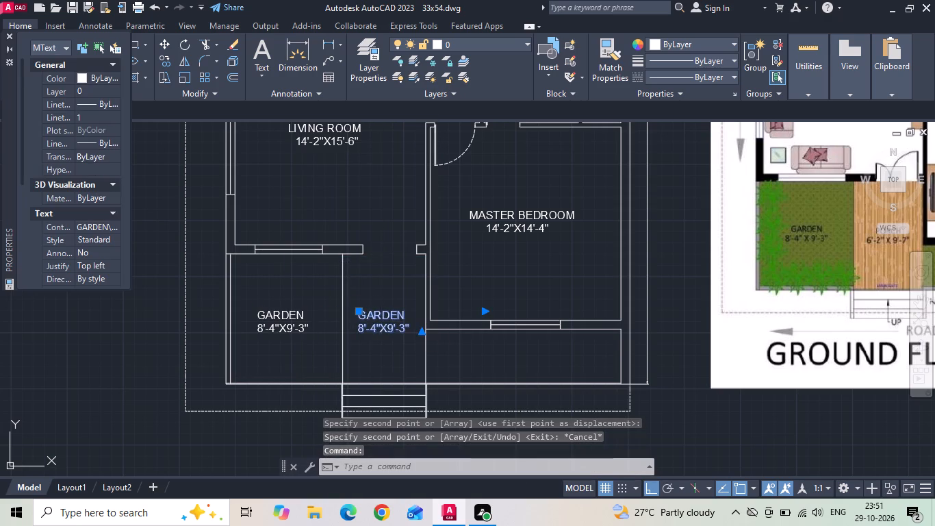
drag(405, 318, 362, 324)
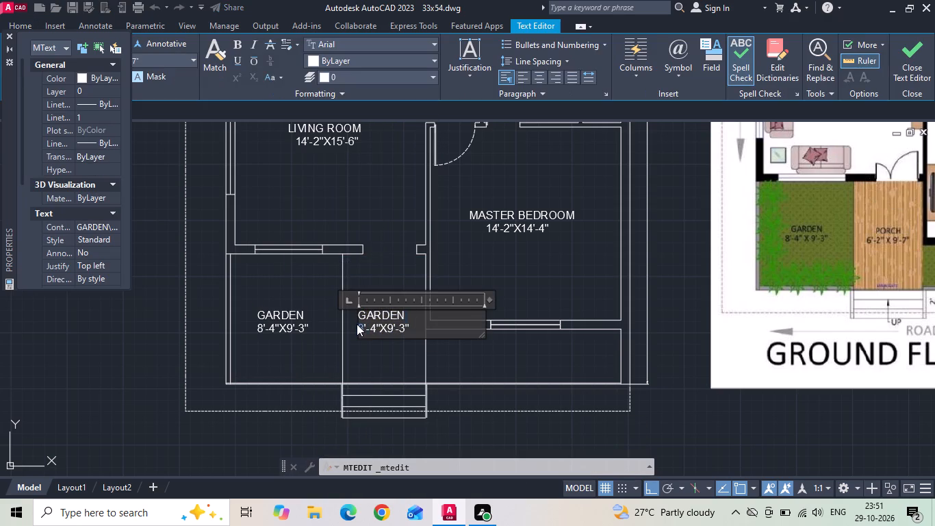
key(BackSpace)
key(BackSpace)
key(BackSpace)
key(BackSpace)
key(BackSpace)
key(BackSpace)
key(BackSpace)
key(BackSpace)
key(BackSpace)
key(BackSpace)
key(BackSpace)
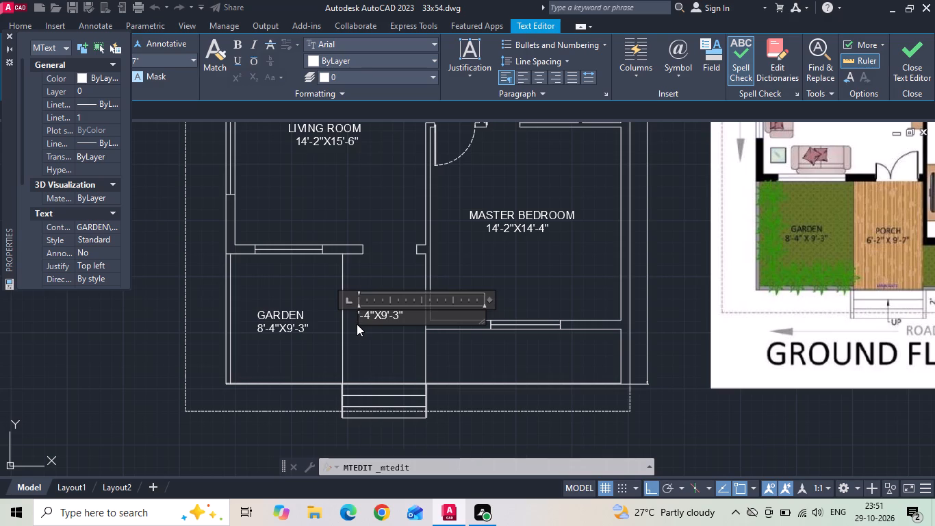
key(6)
click(374, 321)
key(BackSpace)
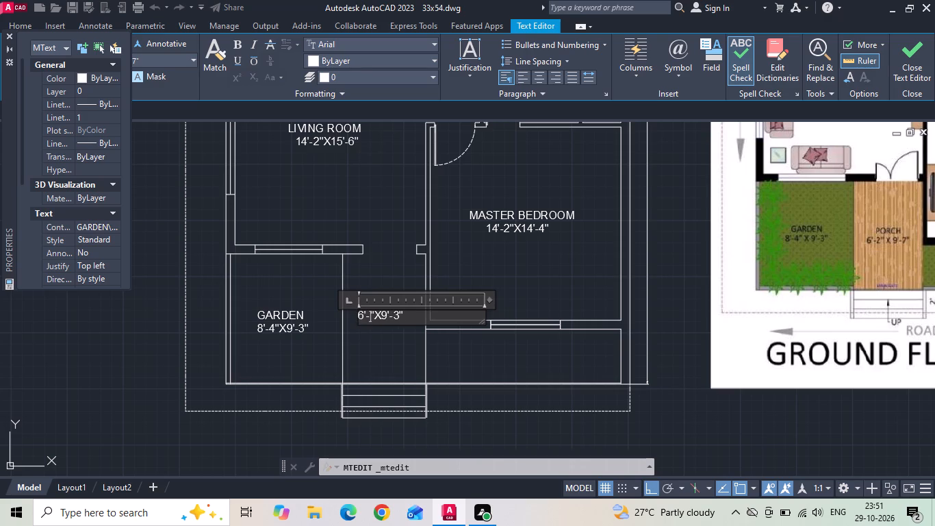
key(2)
scroll(402, 322, up, 1)
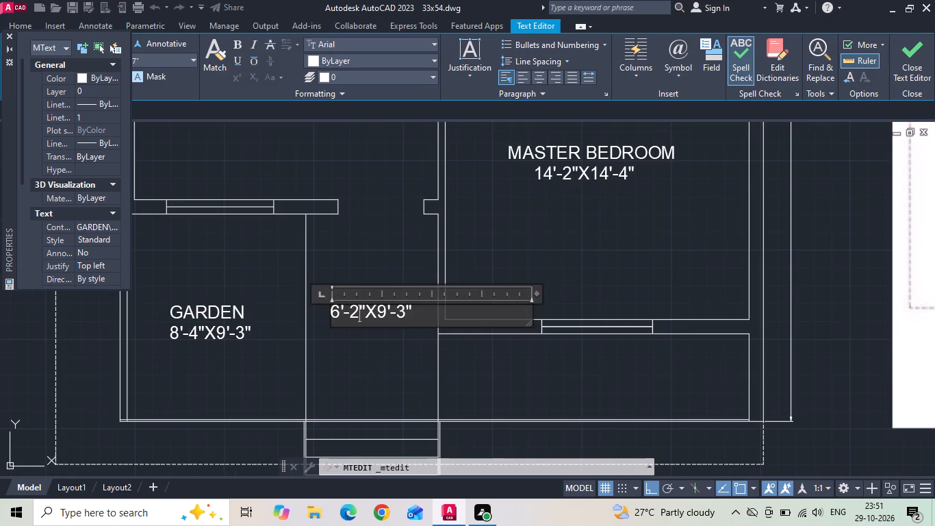
click(388, 316)
click(405, 314)
key(BackSpace)
key(7)
Add PORCH on its own line above the size in the porch label, indented by one space.
click(331, 314)
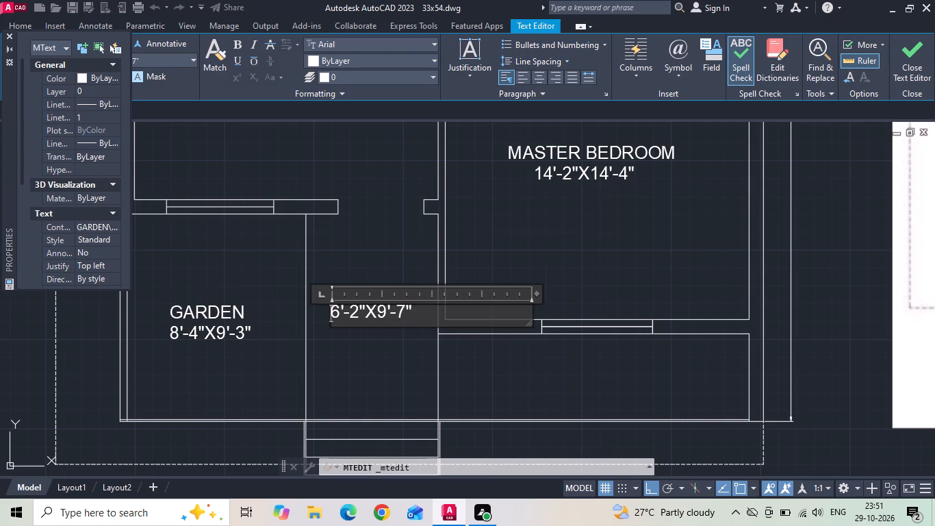
text(PORCH)
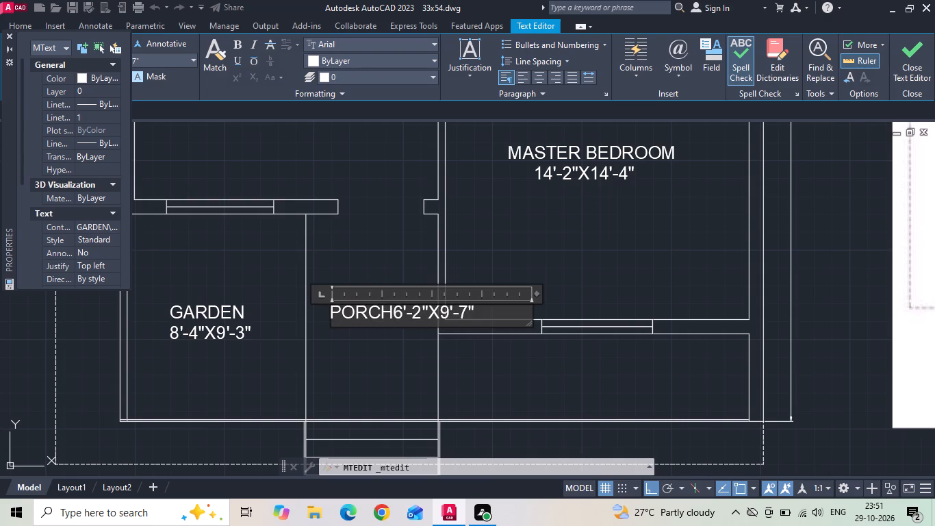
key(Return)
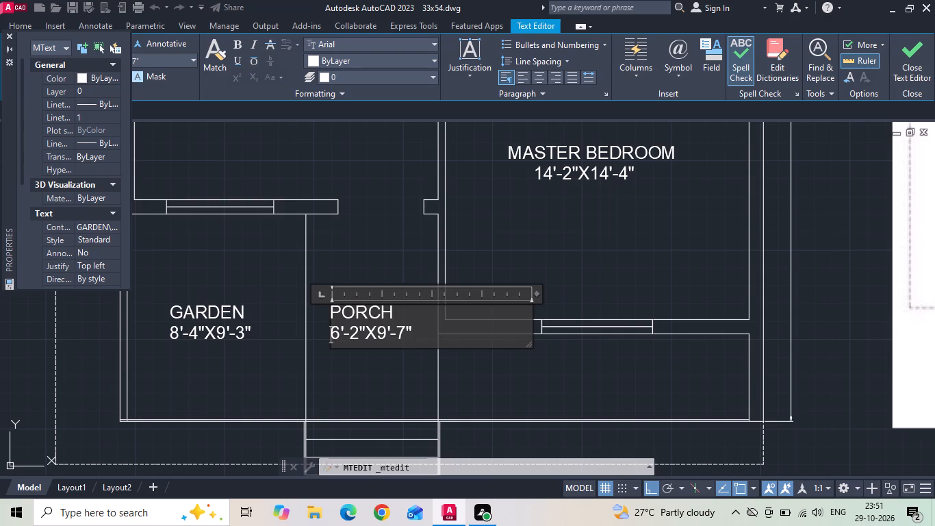
click(334, 316)
key(space)
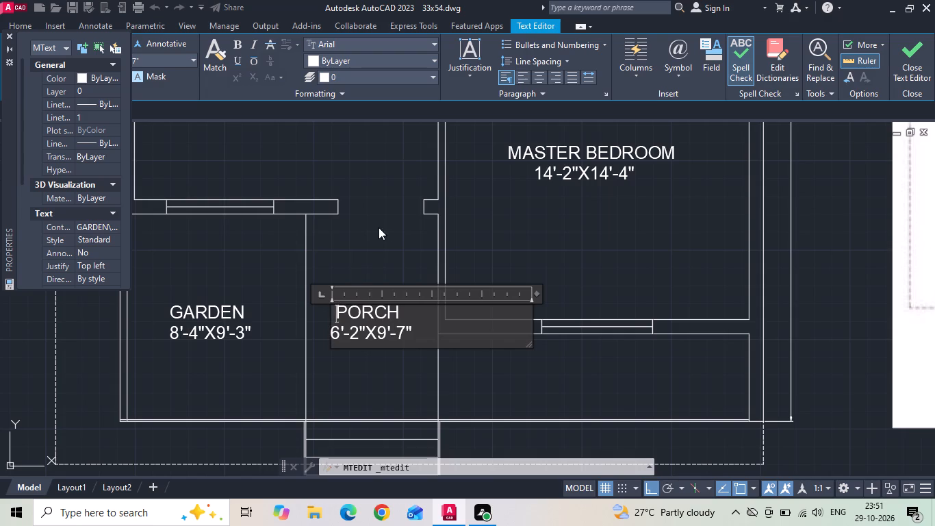
click(379, 226)
Measure the depth of the garden beside the porch, from the living room's front wall to the front boundary.
drag(326, 41, 326, 52)
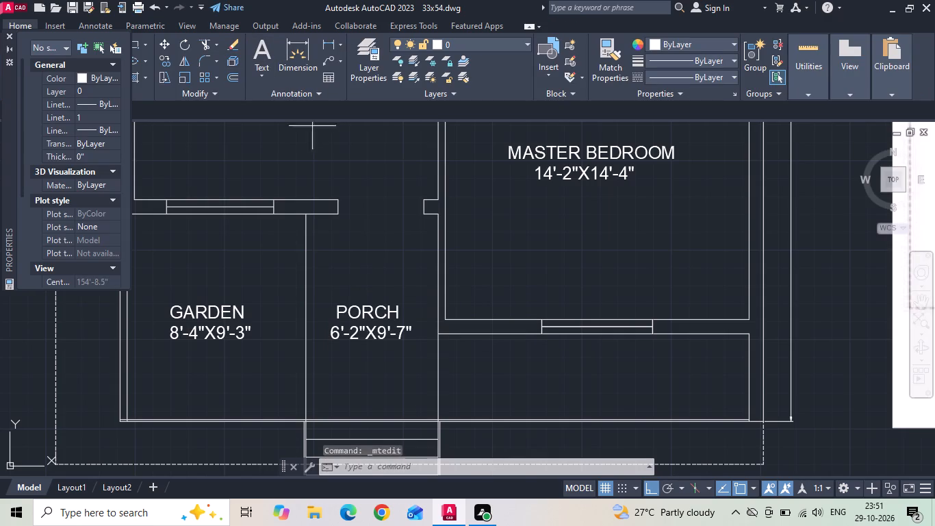
click(260, 218)
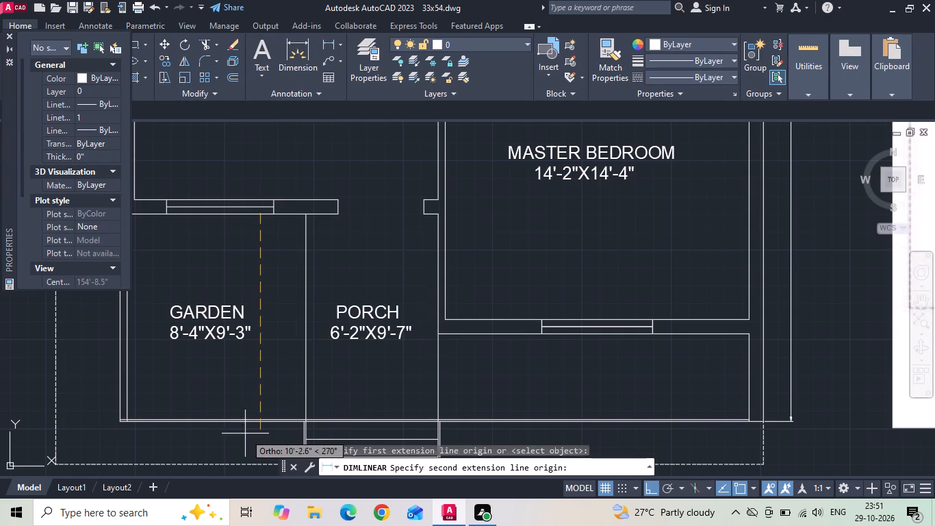
scroll(245, 434, up, 1)
click(266, 417)
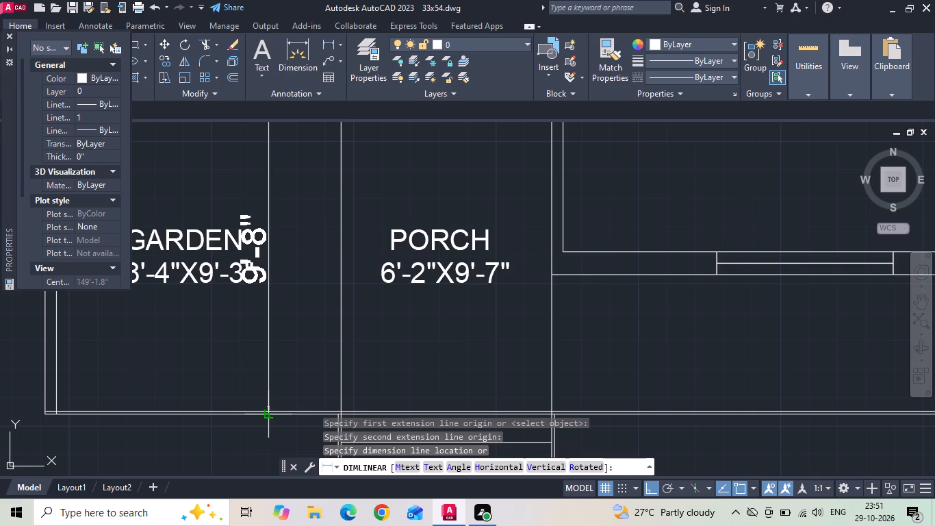
key(Escape)
Offset the living room's outer front wall line by 9'-3" toward the front of the garden.
text(O)
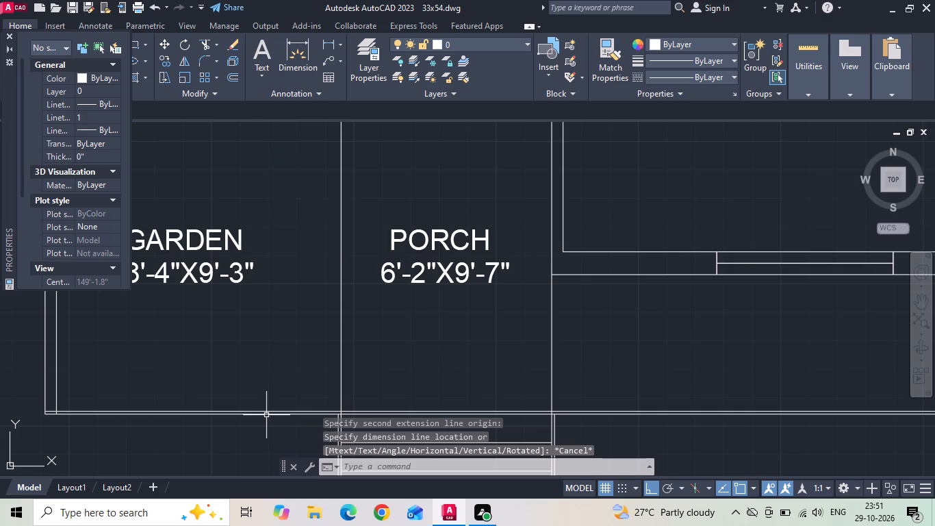
key(space)
text(9'3)
key(space)
scroll(277, 402, down, 2)
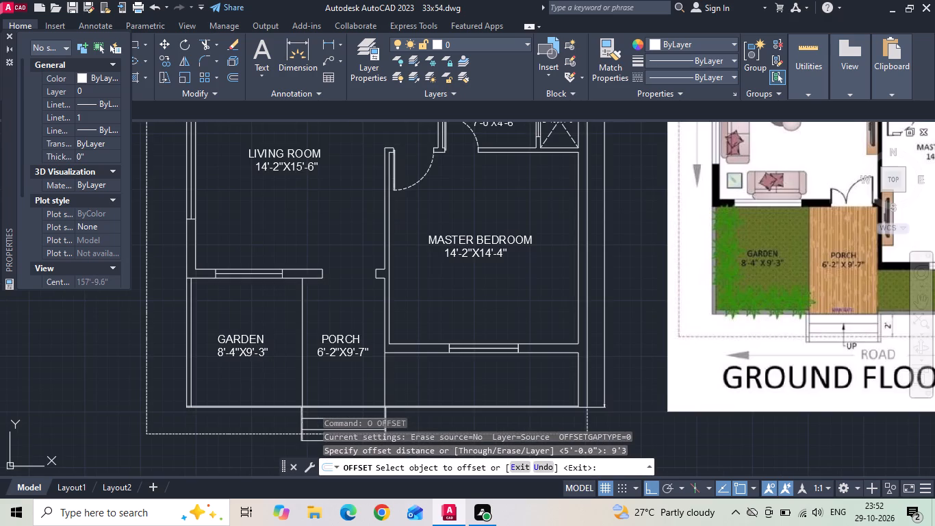
click(274, 278)
click(266, 380)
scroll(218, 421, up, 2)
key(Escape)
scroll(212, 408, down, 2)
scroll(207, 408, up, 2)
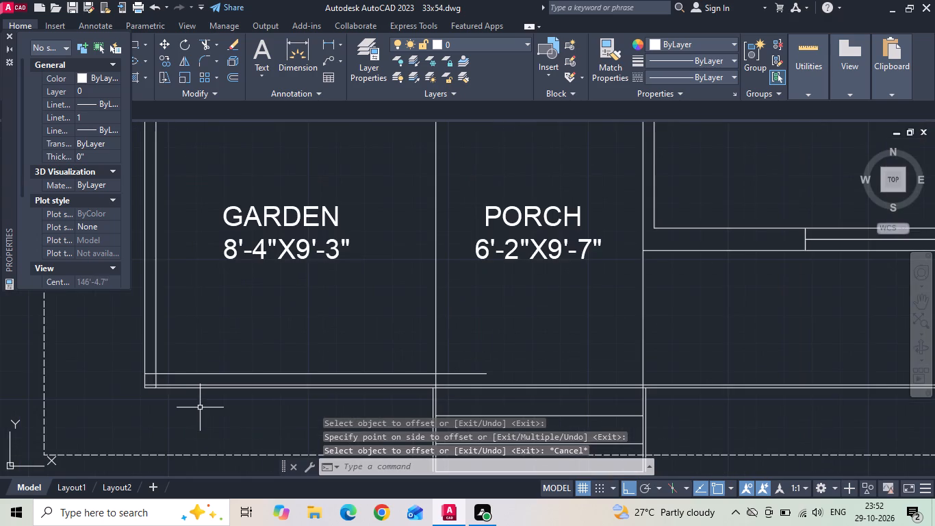
scroll(200, 408, down, 2)
Trim the offset line at the porch and side wall, removing the old inner front line and corner stubs along the garden.
key(t)
key(r)
key(space)
scroll(263, 409, up, 1)
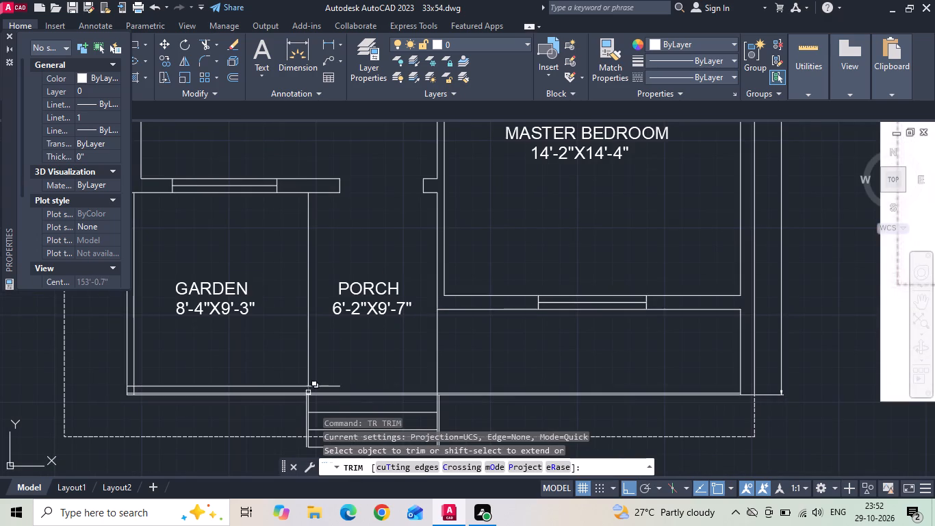
click(322, 384)
click(320, 389)
scroll(271, 395, up, 1)
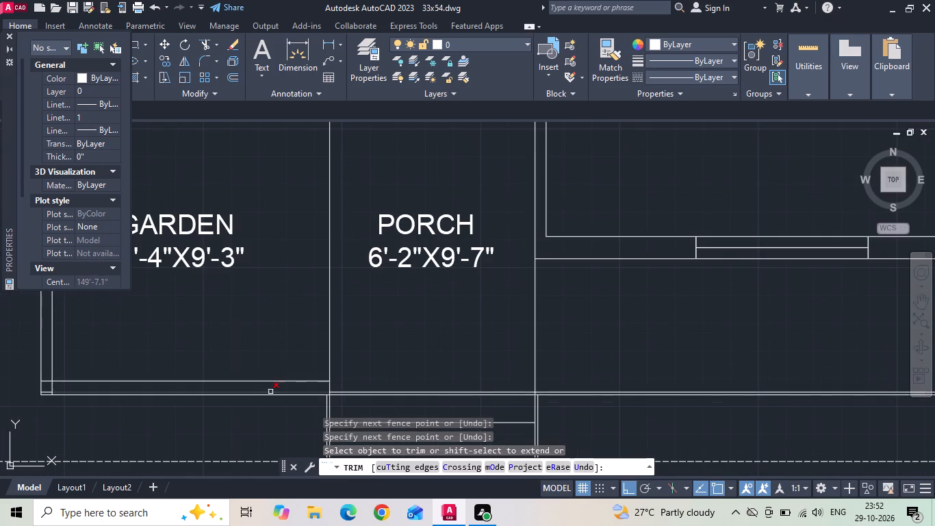
click(270, 391)
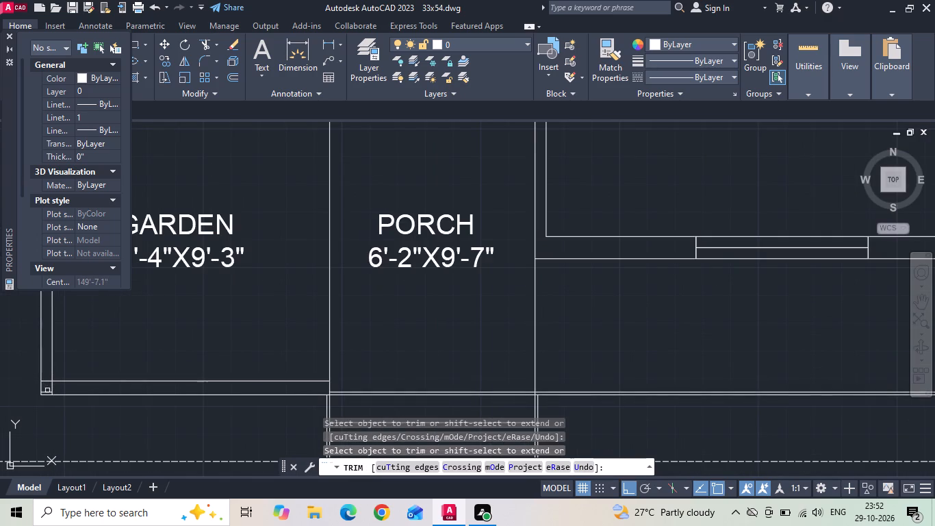
click(47, 392)
click(47, 380)
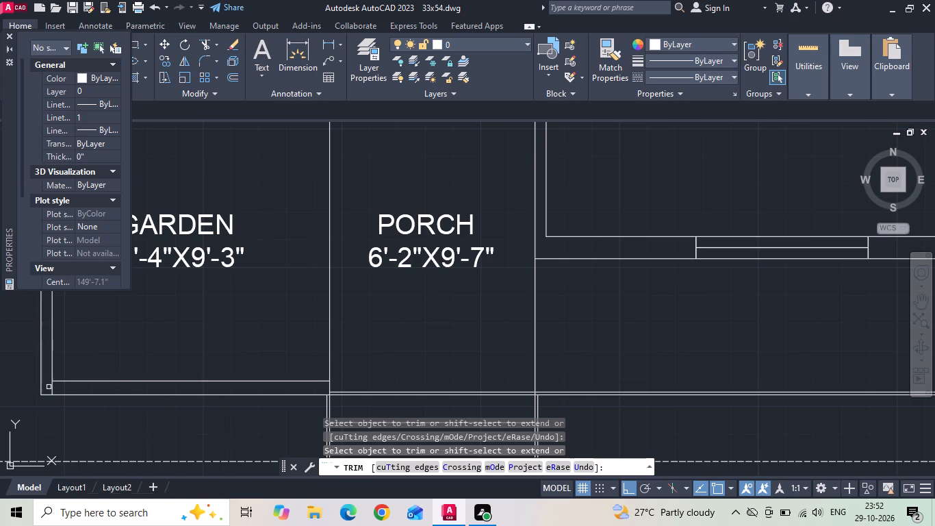
click(51, 388)
key(Escape)
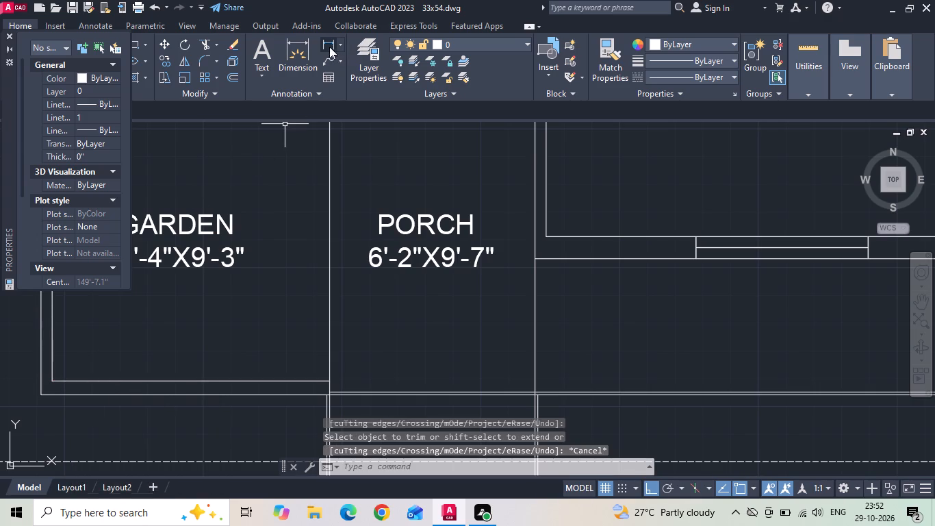
Measure the garden's clear width between the inner side wall line and the porch edge.
click(329, 46)
click(53, 360)
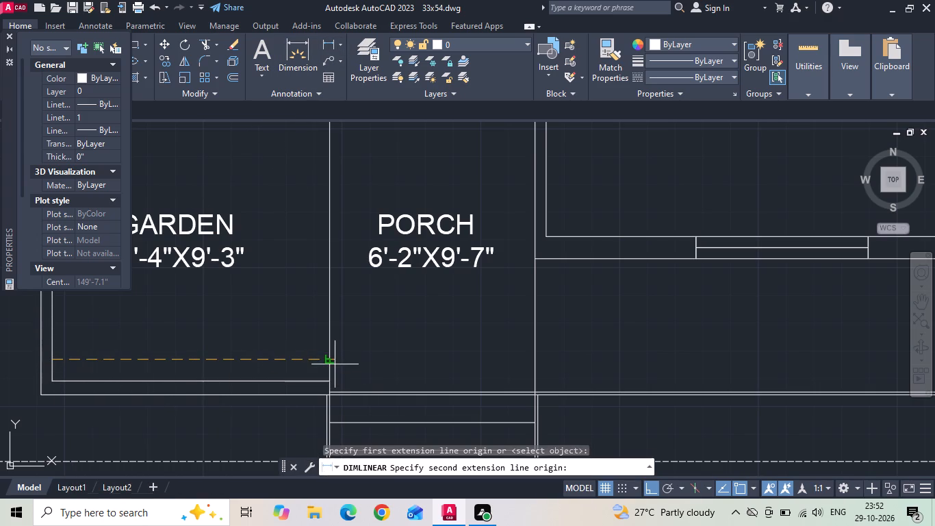
click(329, 360)
key(Escape)
scroll(329, 360, down, 1)
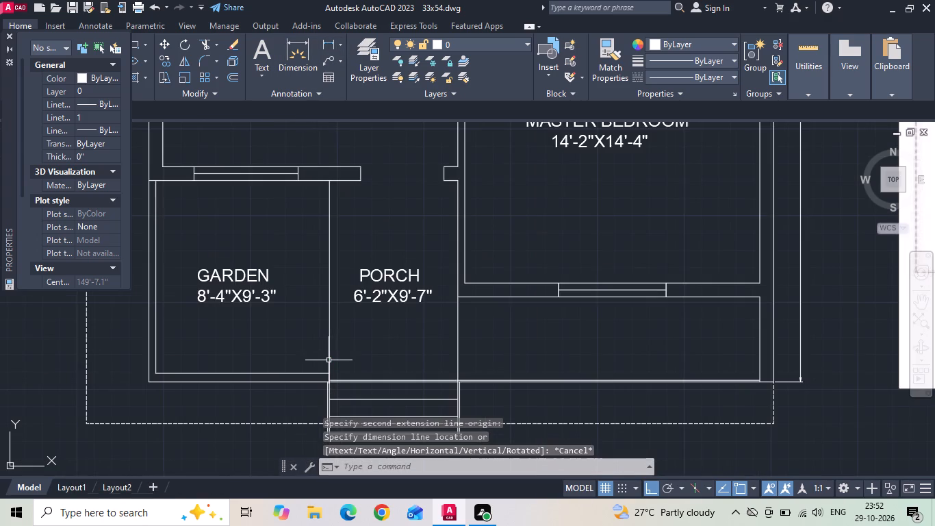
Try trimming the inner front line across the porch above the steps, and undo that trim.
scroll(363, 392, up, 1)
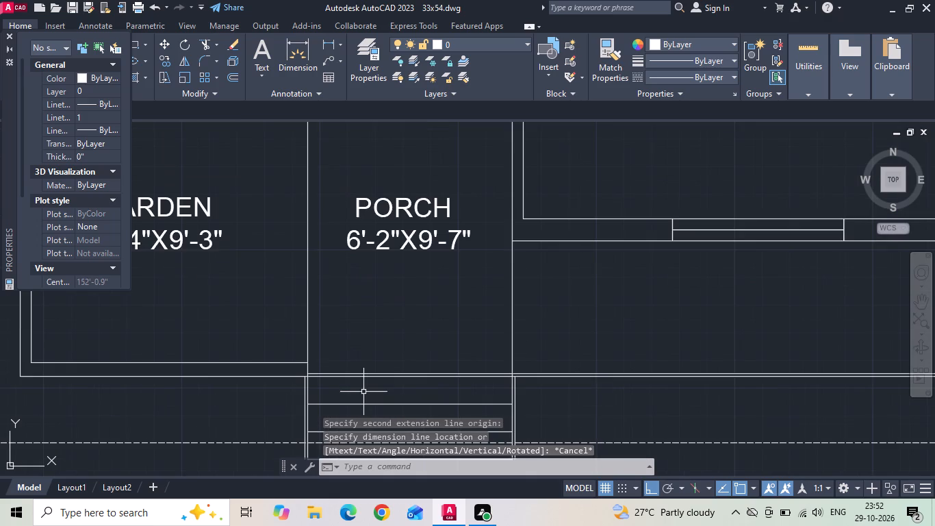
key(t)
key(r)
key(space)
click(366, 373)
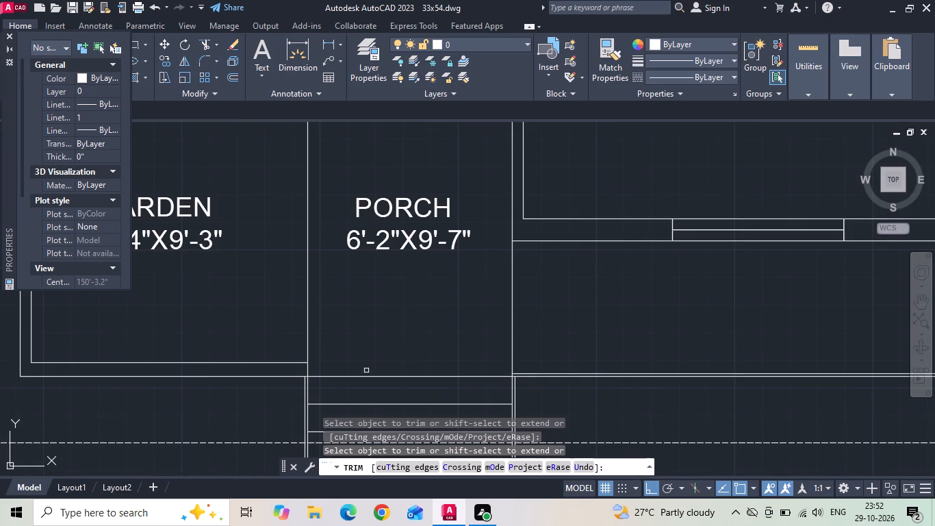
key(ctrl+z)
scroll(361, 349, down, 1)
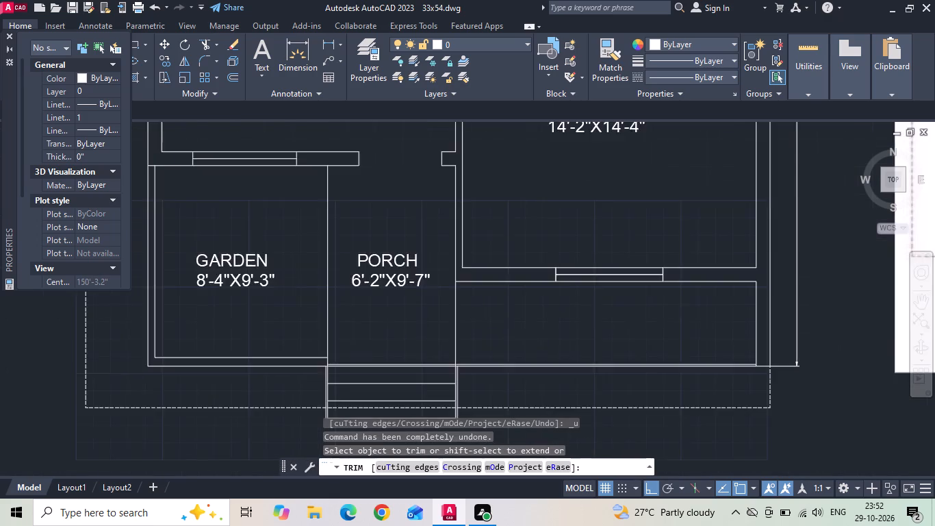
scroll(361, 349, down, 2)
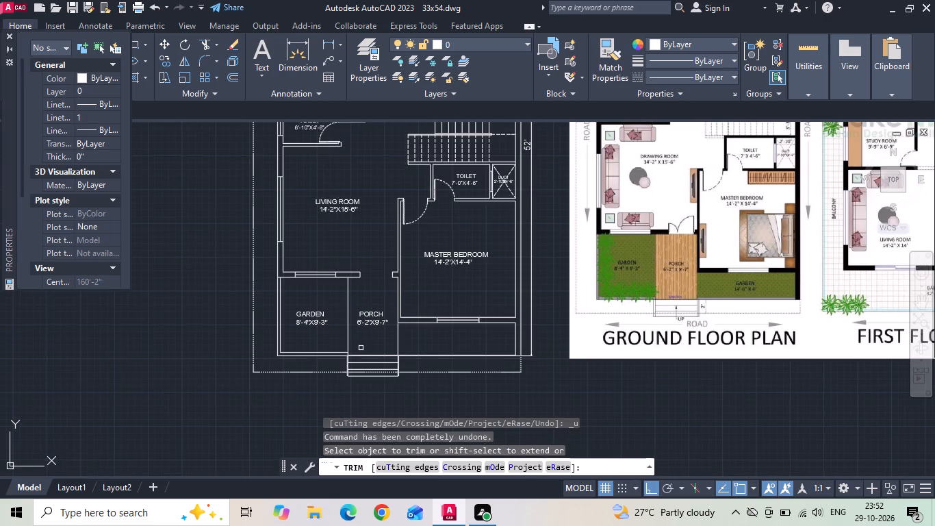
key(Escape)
Copy the PORCH label into the narrow garden strip in front of the master bedroom, with Ortho turned off.
click(374, 328)
click(367, 310)
right_click(367, 310)
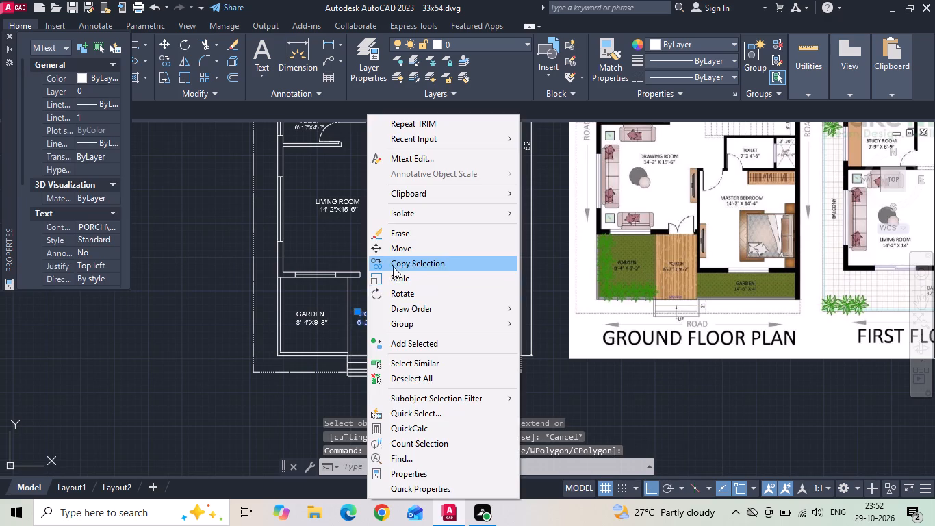
click(398, 263)
click(354, 338)
key(F9)
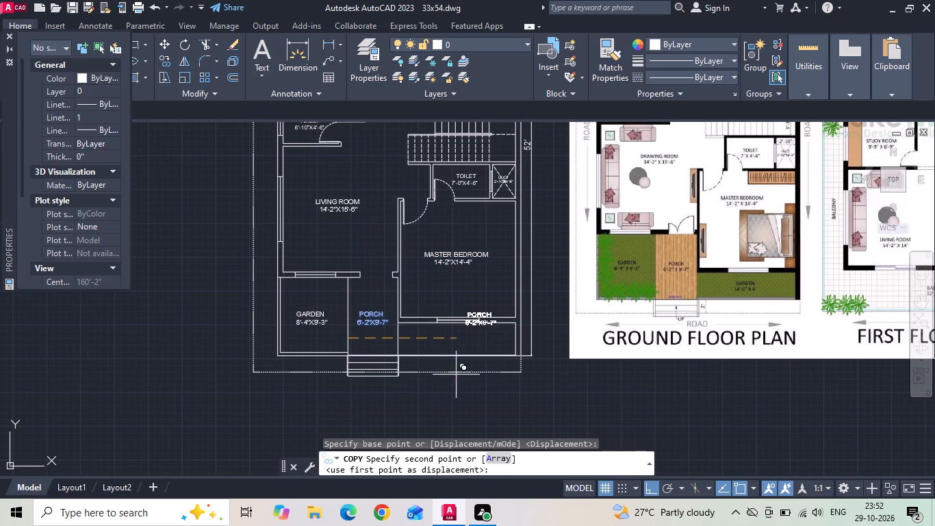
key(F9)
key(F8)
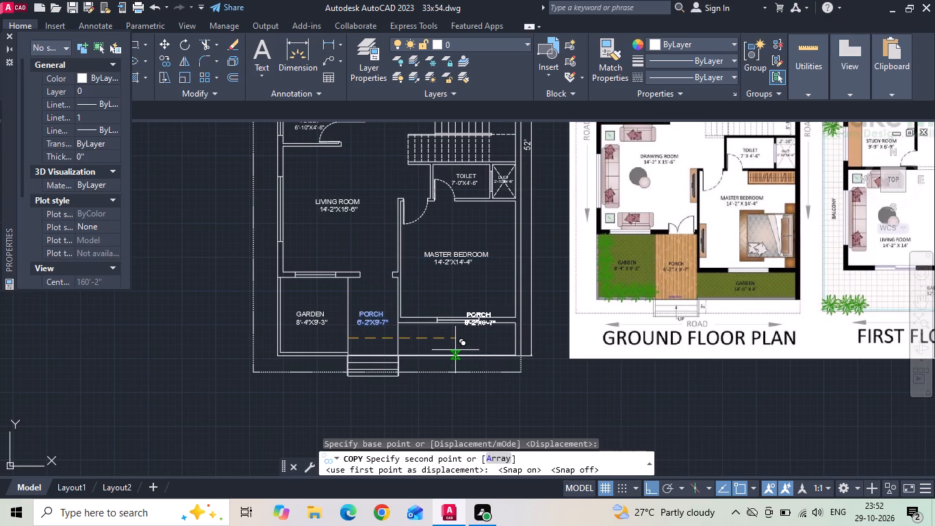
scroll(452, 350, up, 1)
click(414, 360)
key(Escape)
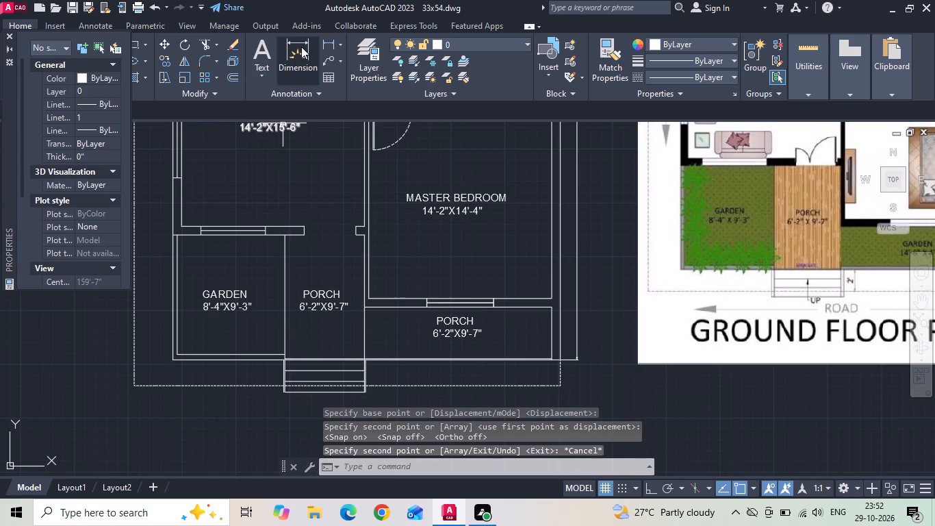
Measure the depth and width of the garden strip in front of the master bedroom.
click(320, 43)
scroll(307, 109, down, 1)
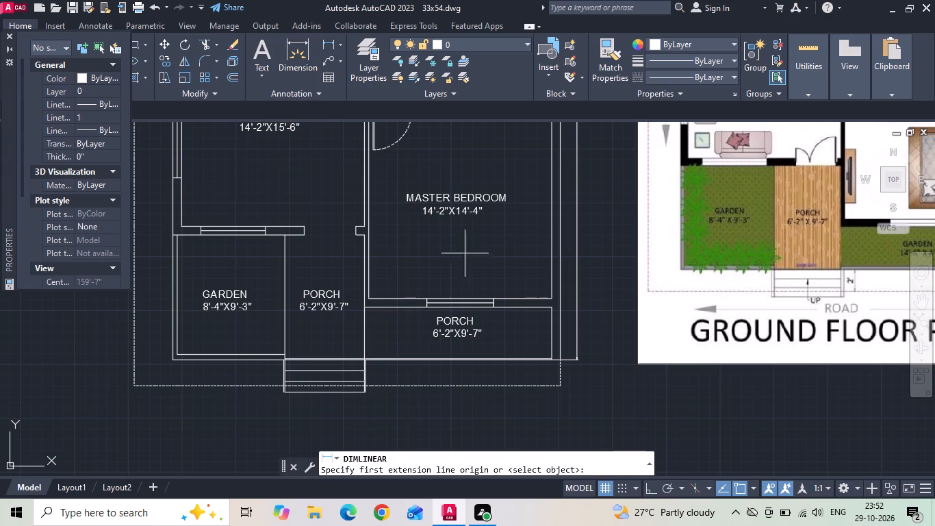
scroll(482, 273, down, 1)
scroll(487, 318, up, 1)
middle_drag(815, 281, 740, 290)
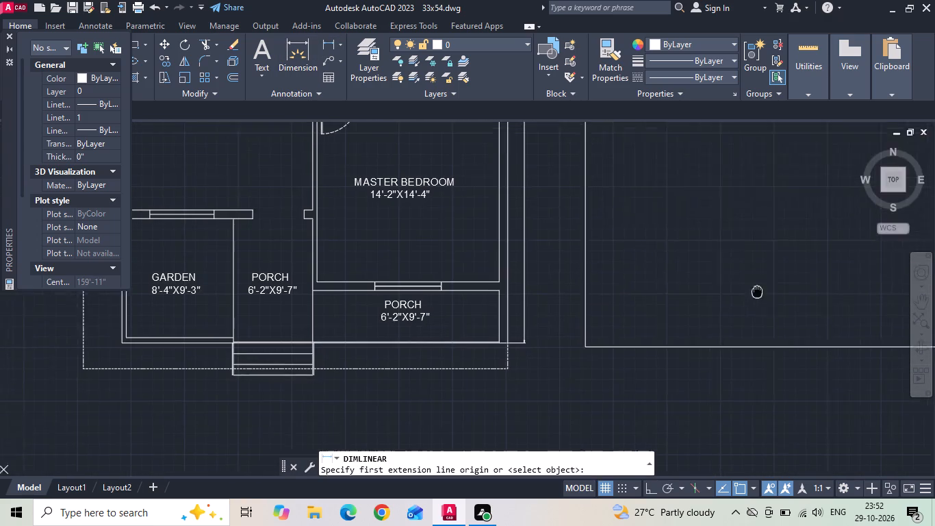
middle_drag(740, 290, 734, 290)
scroll(313, 329, up, 2)
drag(341, 234, 341, 242)
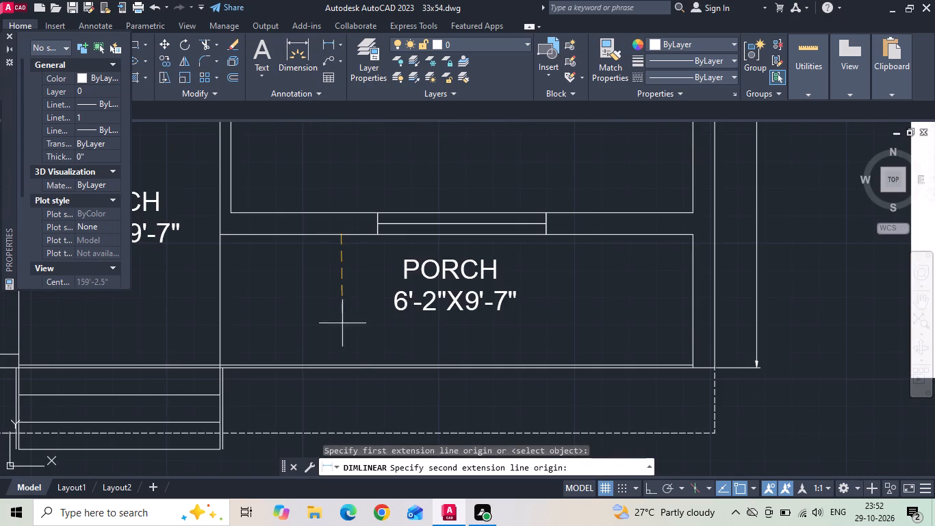
click(344, 365)
key(Escape)
scroll(346, 354, down, 1)
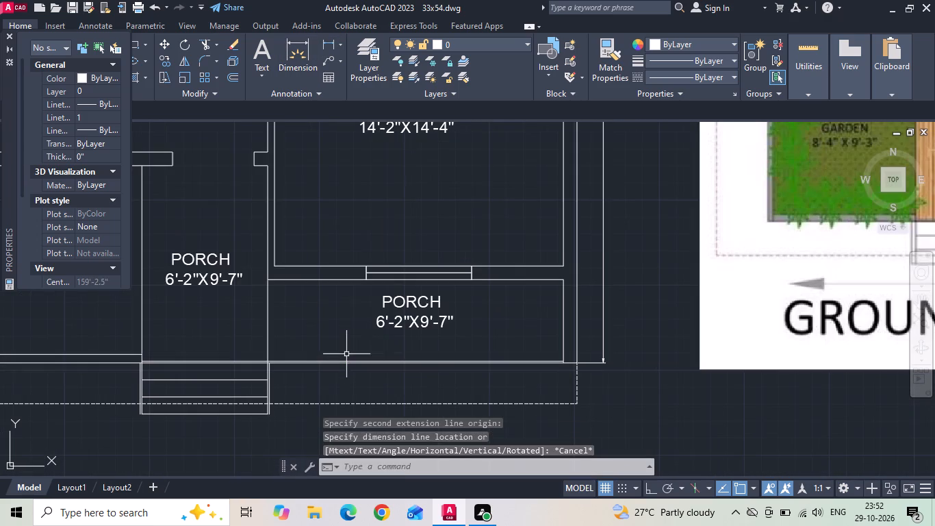
key(space)
drag(270, 316, 279, 316)
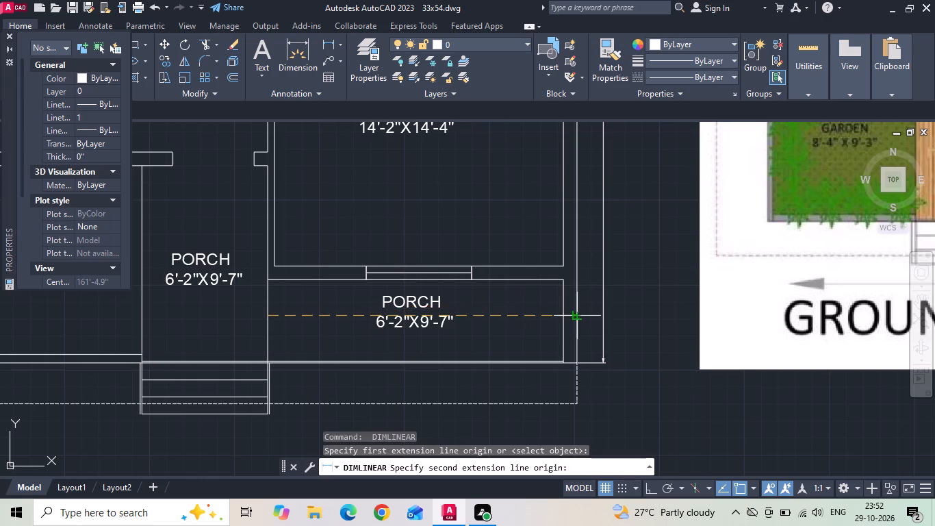
click(565, 316)
key(Escape)
scroll(420, 327, down, 2)
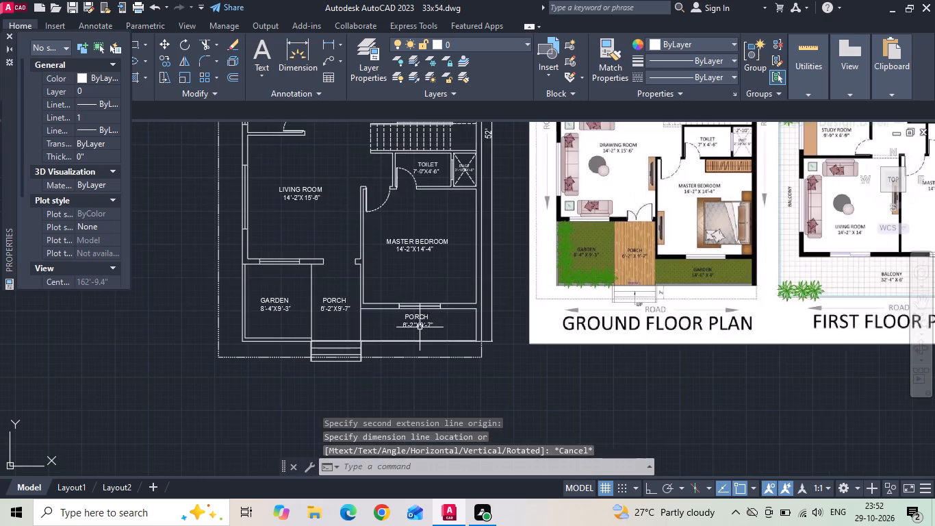
Set the size line of the copied label in front of the master bedroom to 14'-6"X4'-0".
scroll(430, 321, up, 3)
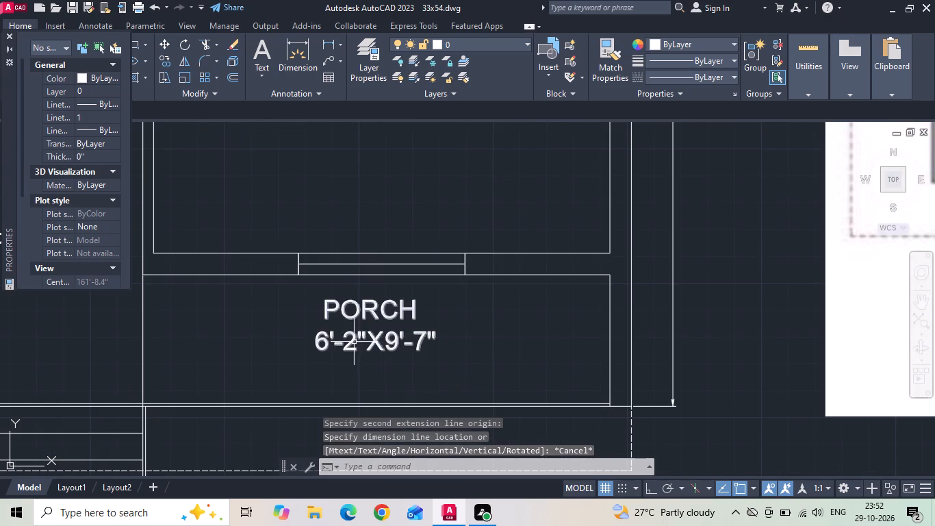
double_click(353, 340)
key(BackSpace)
key(6)
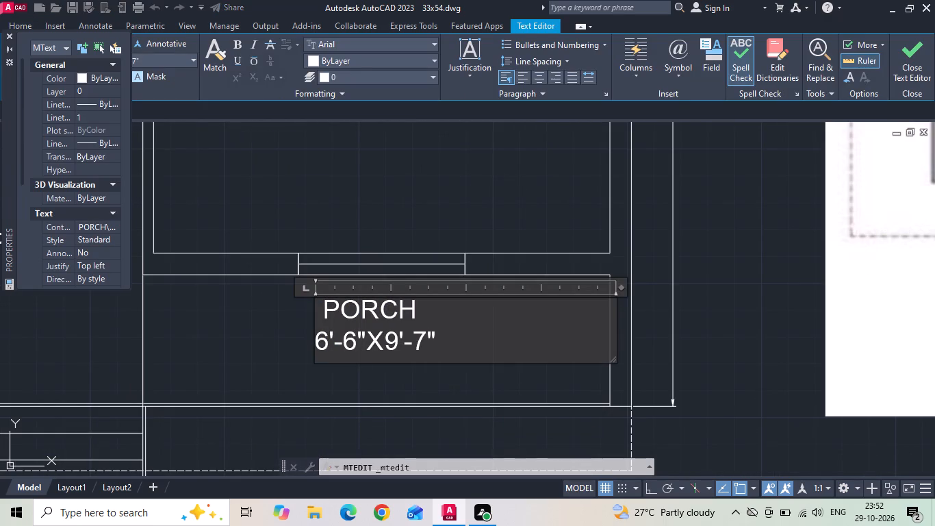
click(325, 340)
key(BackSpace)
text(14)
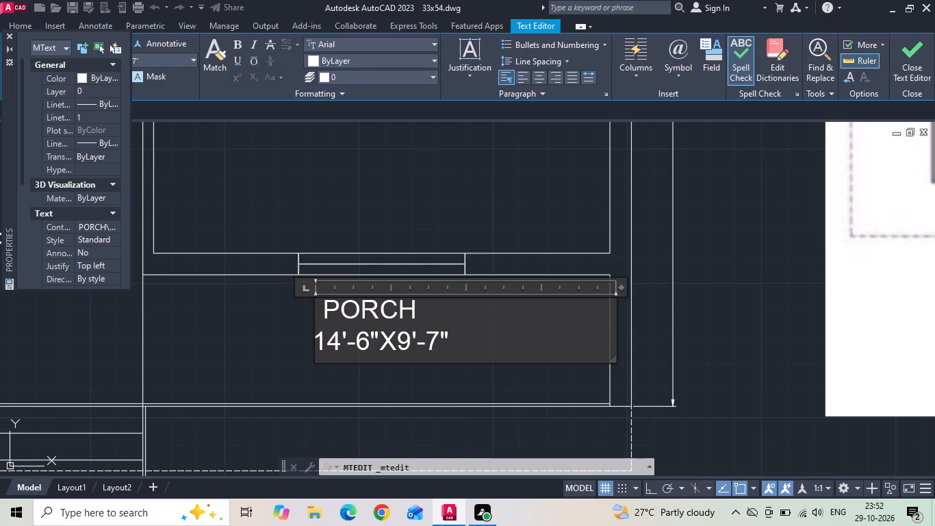
click(413, 349)
key(equal)
key(BackSpace)
key(BackSpace)
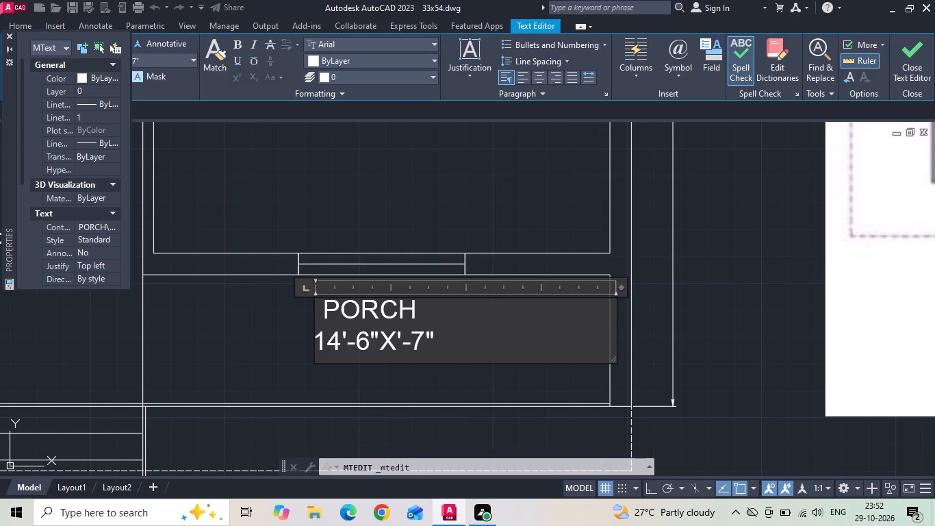
key(4)
click(435, 350)
key(BackSpace)
key(0)
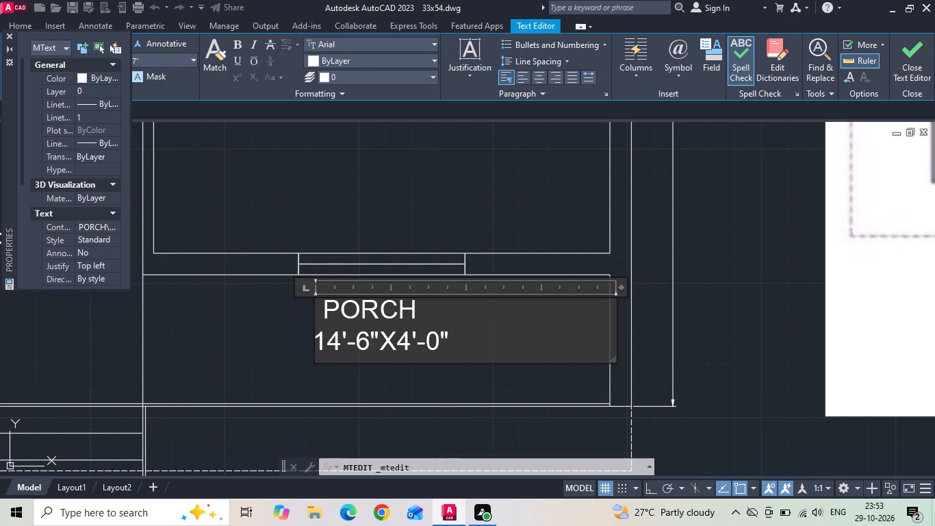
Replace PORCH with GARDEN in the copied label, keeping it on its own line above the size and indented by one space.
scroll(422, 322, down, 2)
drag(422, 322, 374, 321)
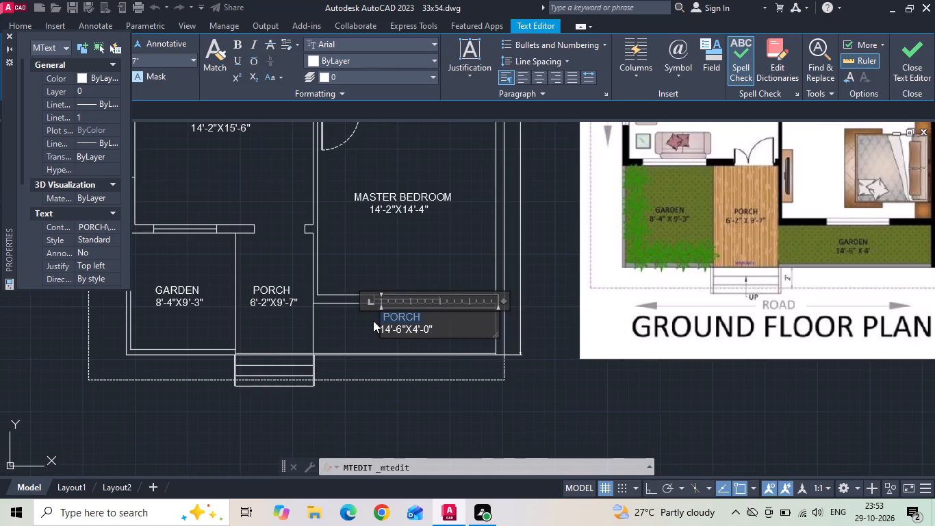
key(BackSpace)
text(GARDEN)
key(Return)
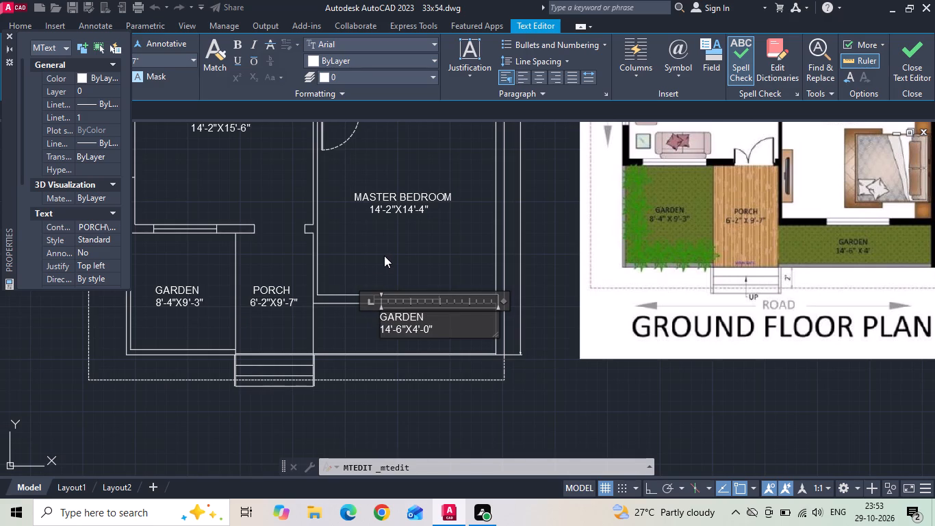
click(381, 314)
key(space)
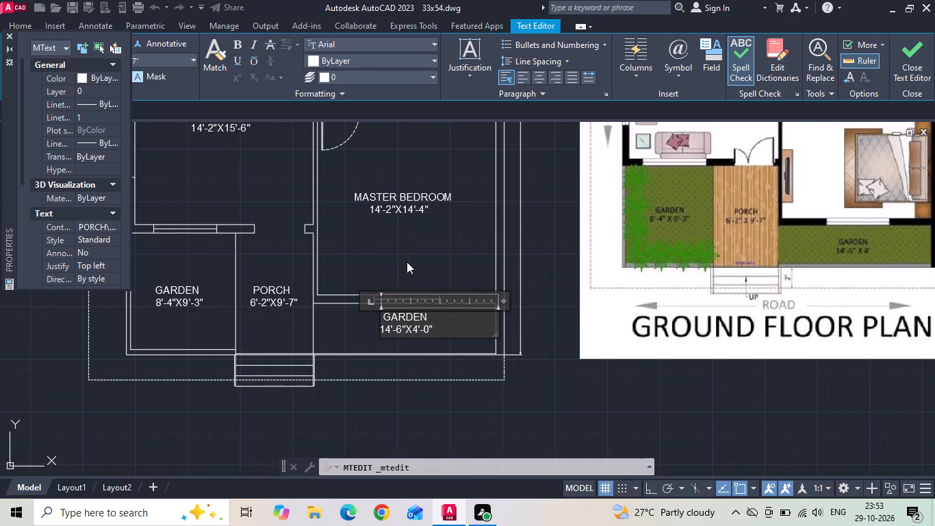
Finish editing the GARDEN label in front of the master bedroom and save the drawing.
click(407, 262)
key(ctrl+s)
key(ctrl+s)
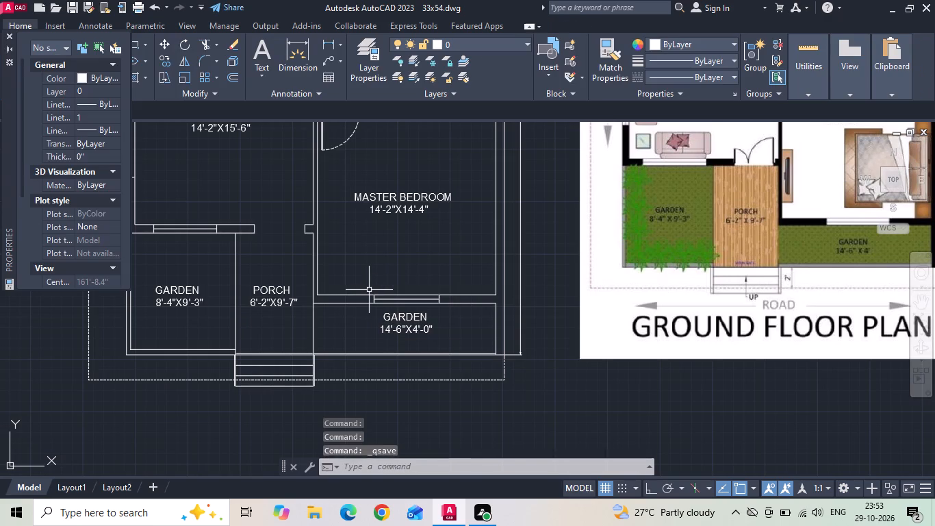
Draw a 2'-6" vertical line in the living room above the porch entrance opening, with Ortho on.
text(L)
key(space)
scroll(249, 211, up, 2)
middle_drag(250, 213, 253, 225)
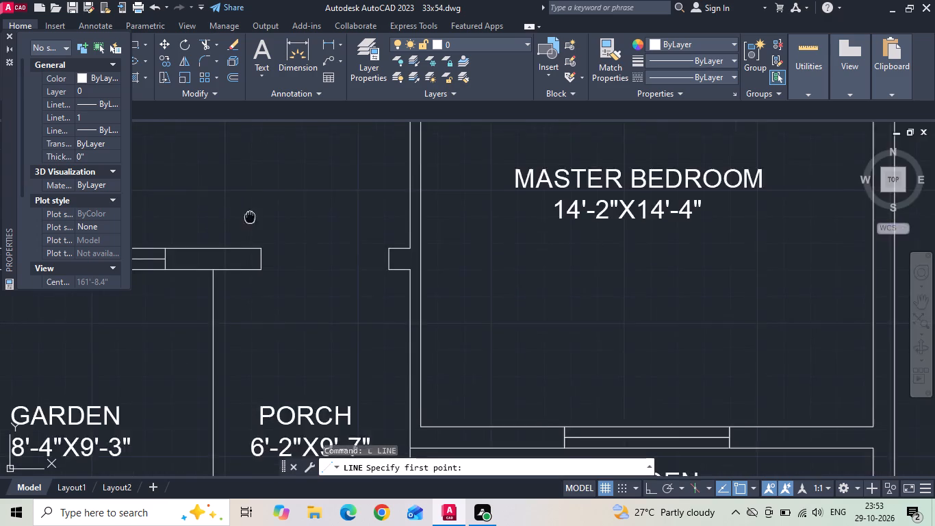
middle_drag(253, 225, 282, 355)
drag(266, 348, 283, 258)
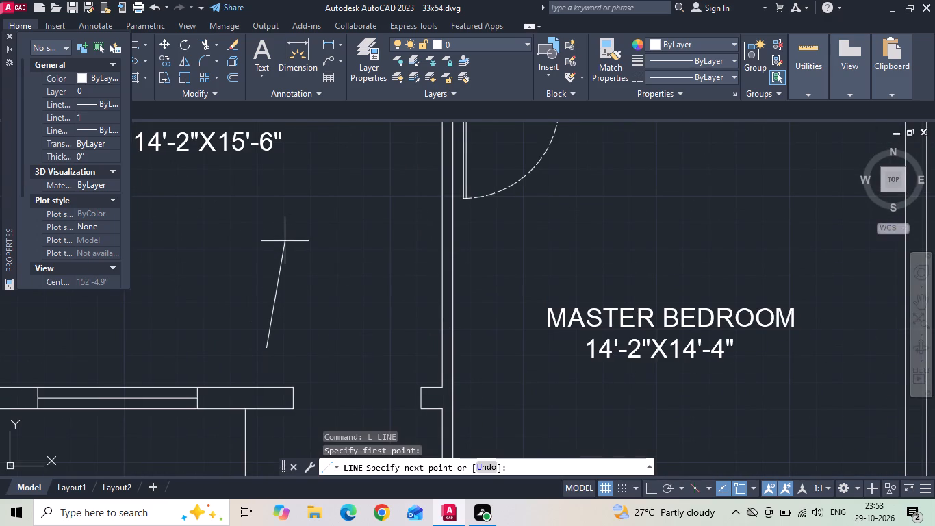
key(F8)
text(2'6)
key(Return)
key(Escape)
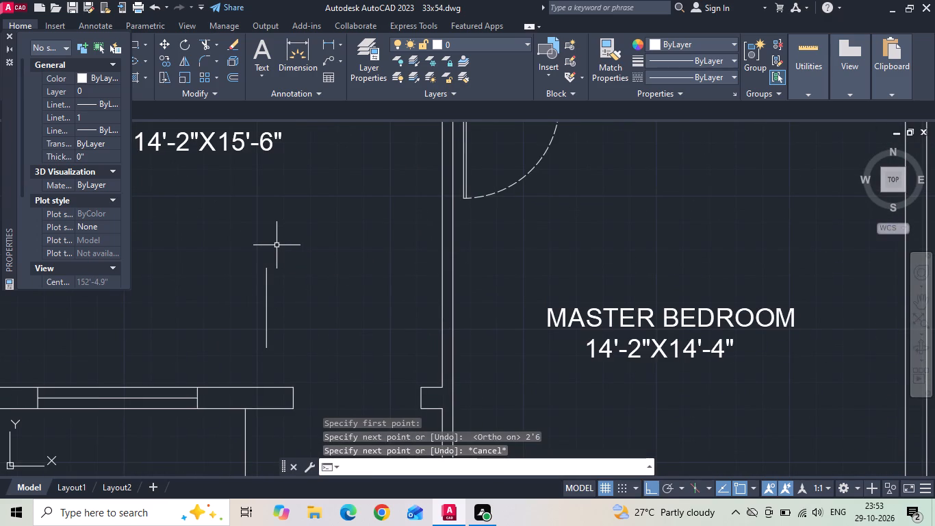
Draw a 2'-6" horizontal line from the lower end of the vertical line towards the master bedroom.
key(l)
key(space)
drag(263, 351, 269, 352)
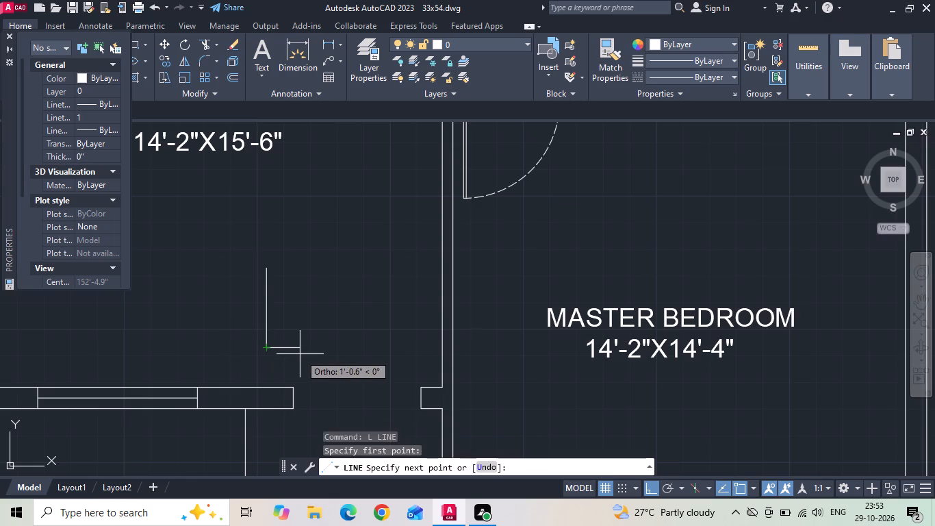
text(2'6)
key(Return)
key(Escape)
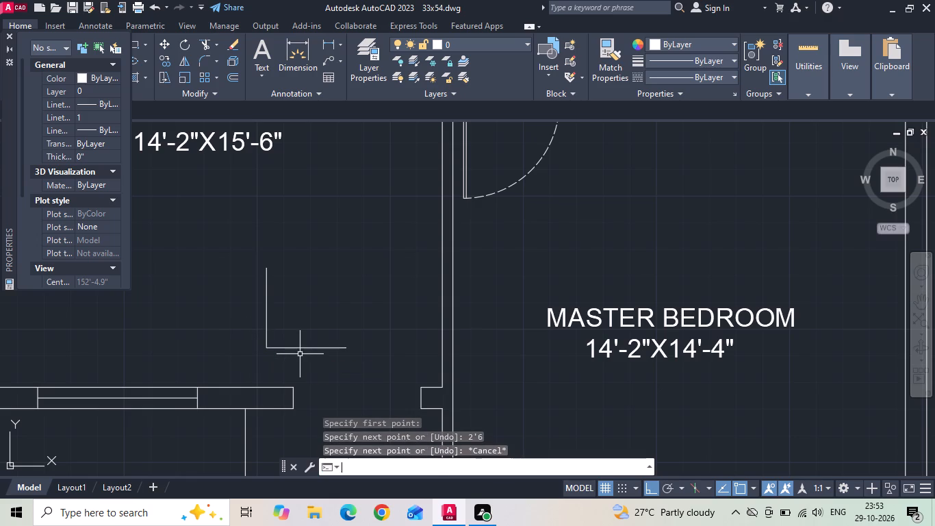
Offset the 2'-6" vertical line 1" to the inner side to give the door leaf its thickness.
text(O 1)
key(space)
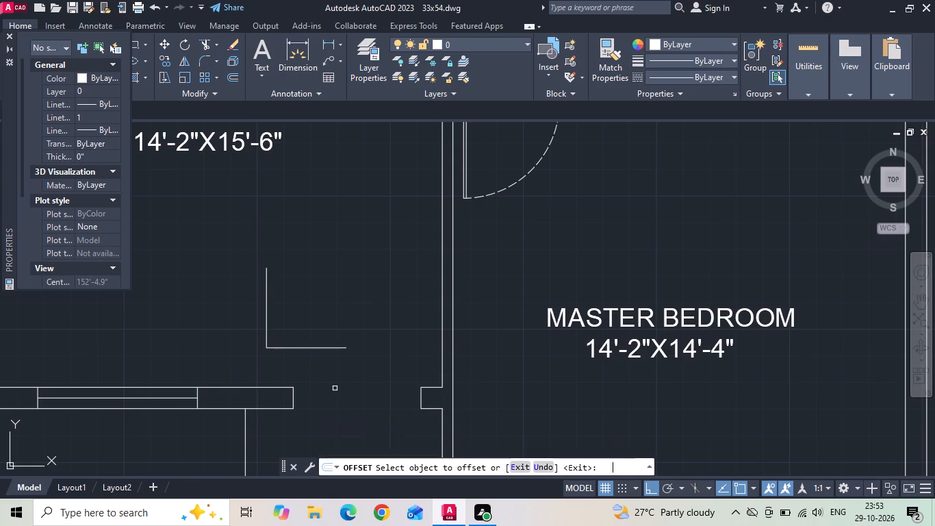
drag(266, 329, 277, 315)
click(290, 299)
key(Escape)
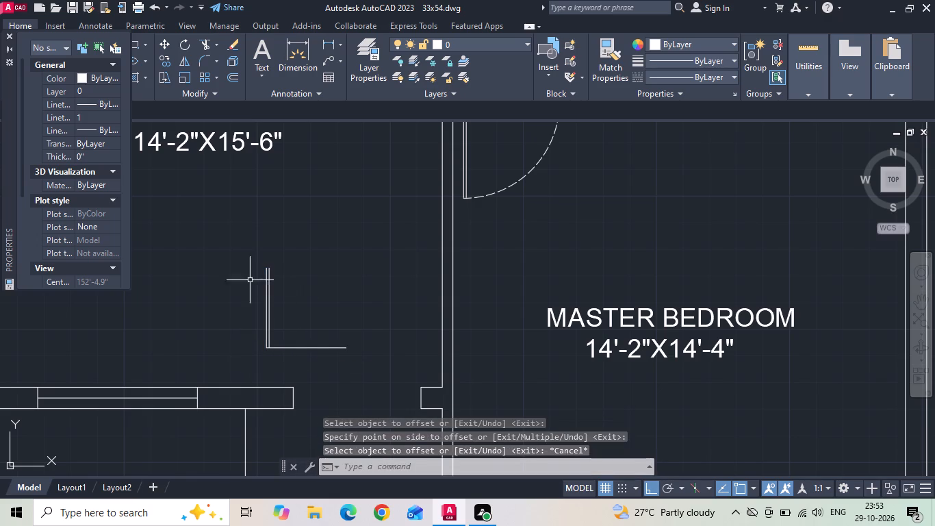
Draw the large leaf's swing arc from the horizontal line's free end, centred on the corner, up to the leaf's top.
click(10, 36)
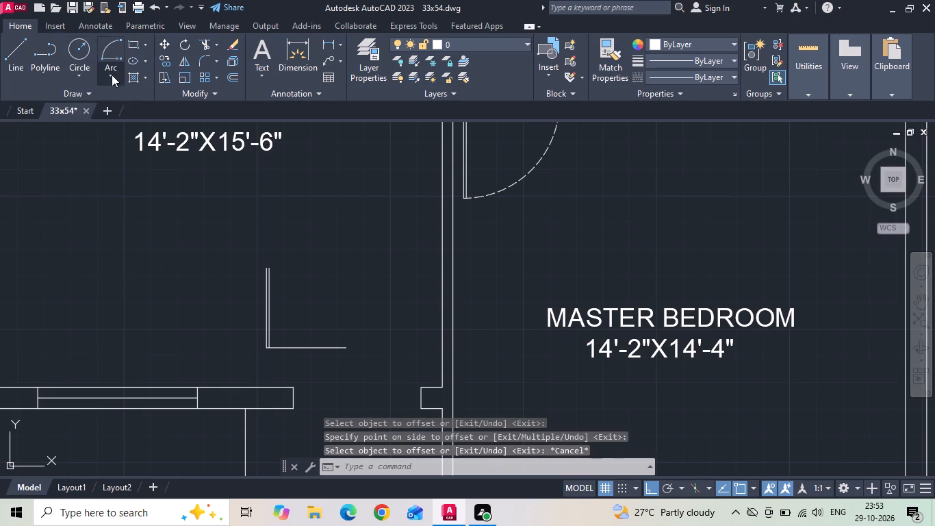
click(113, 75)
click(133, 136)
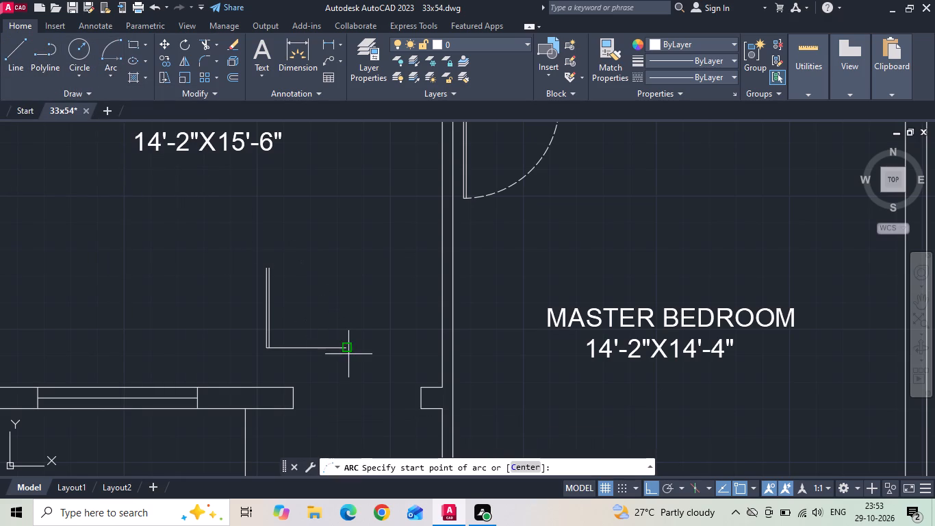
click(347, 351)
scroll(295, 368, up, 1)
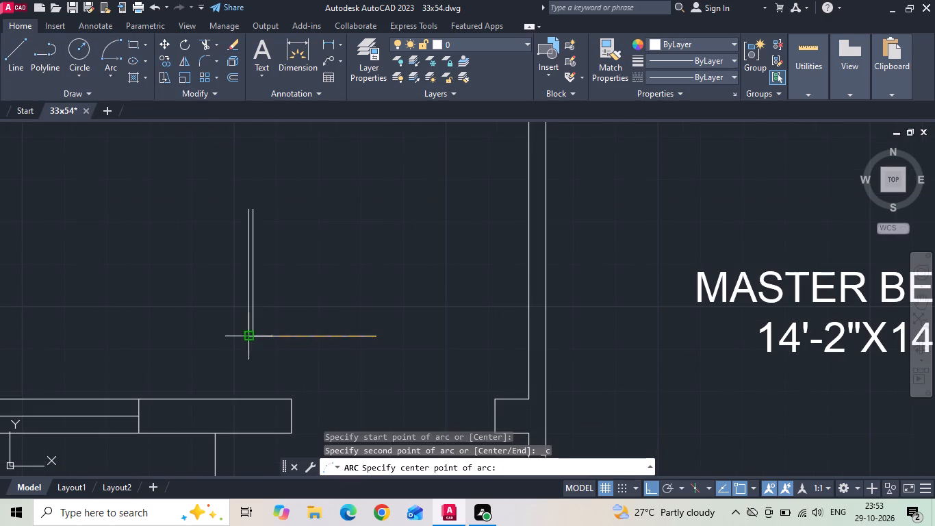
click(245, 335)
click(221, 240)
key(Escape)
Trim away the horizontal base line of the large door leaf.
key(t)
key(r)
key(space)
drag(313, 305, 311, 355)
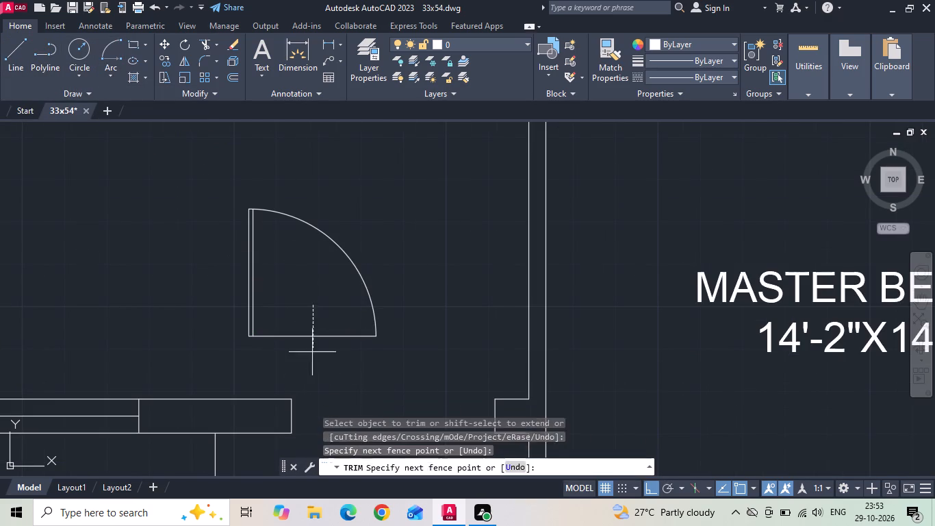
drag(311, 355, 305, 384)
key(Escape)
Draw a 1'-6" horizontal line from the swing arc's lower end, continuing with a 1'-6" vertical line upward.
key(l)
key(space)
scroll(385, 347, up, 1)
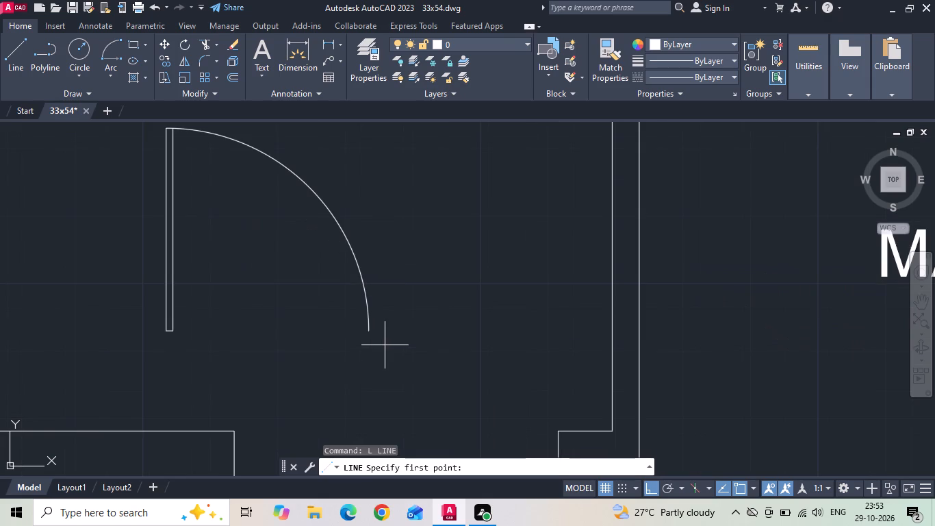
click(367, 331)
text(1'6)
key(Return)
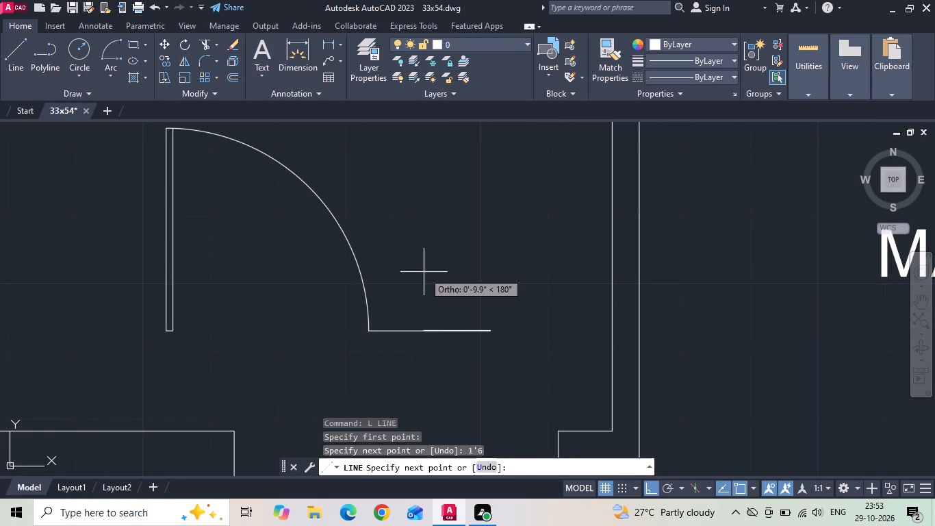
text(1'6)
key(Return)
key(Escape)
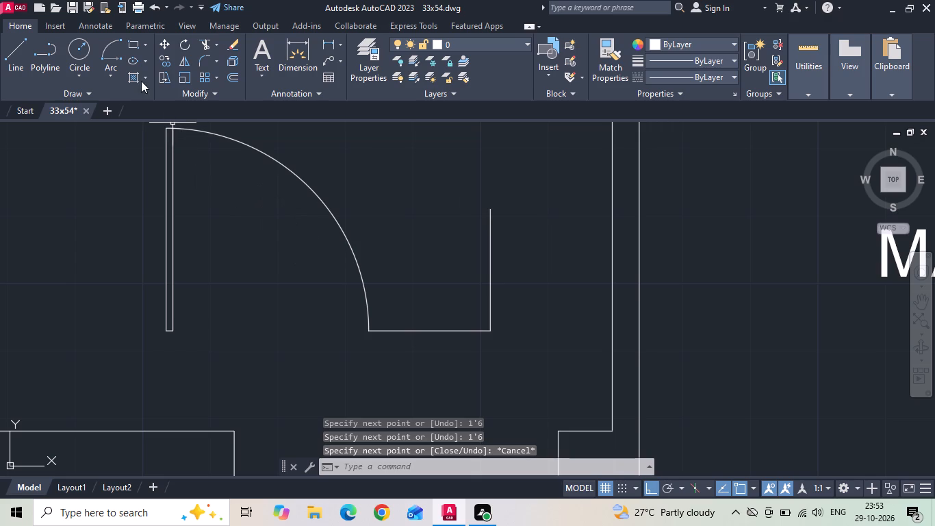
Draw the small leaf's swing arc from the top of the 1'-6" vertical line, centred on its lower corner.
click(118, 83)
click(127, 134)
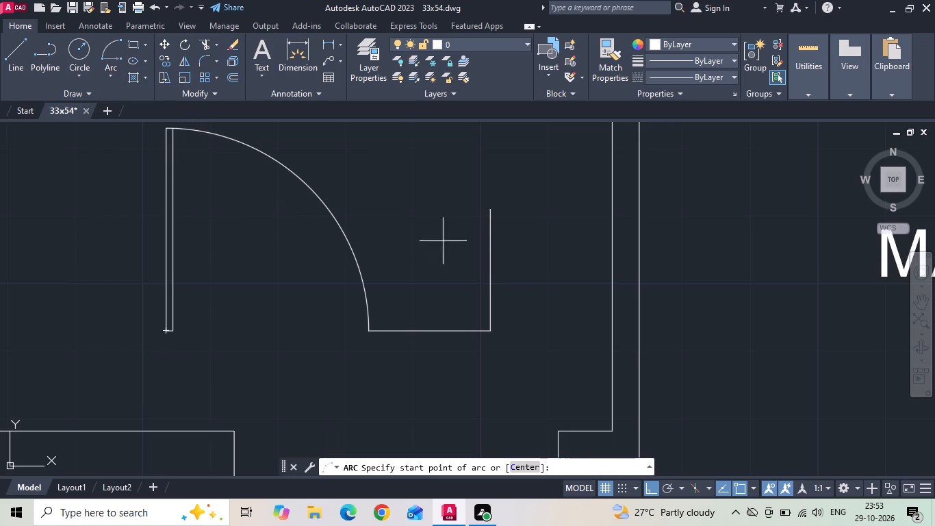
drag(494, 210, 497, 228)
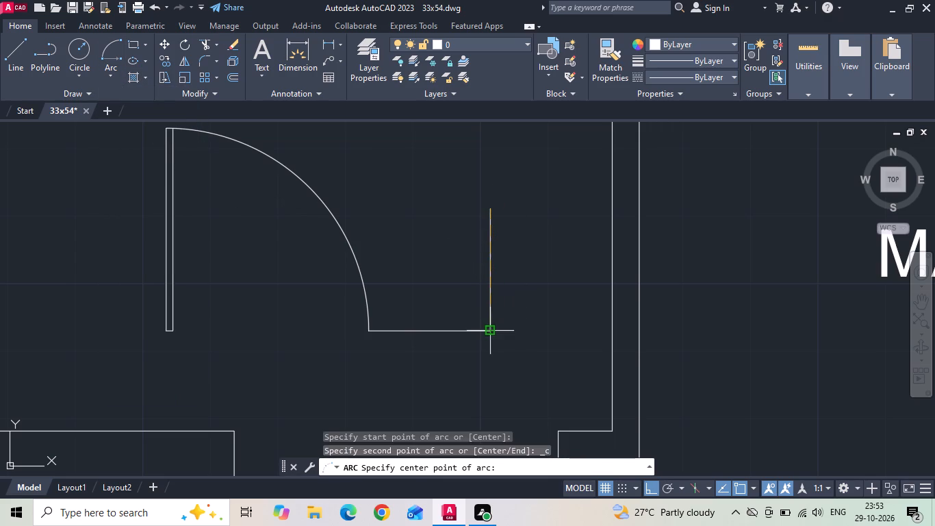
click(491, 331)
click(412, 260)
key(Escape)
Offset the 1'-6" vertical line 1" to the inner side to give the small leaf its thickness.
text(O 2)
key(BackSpace)
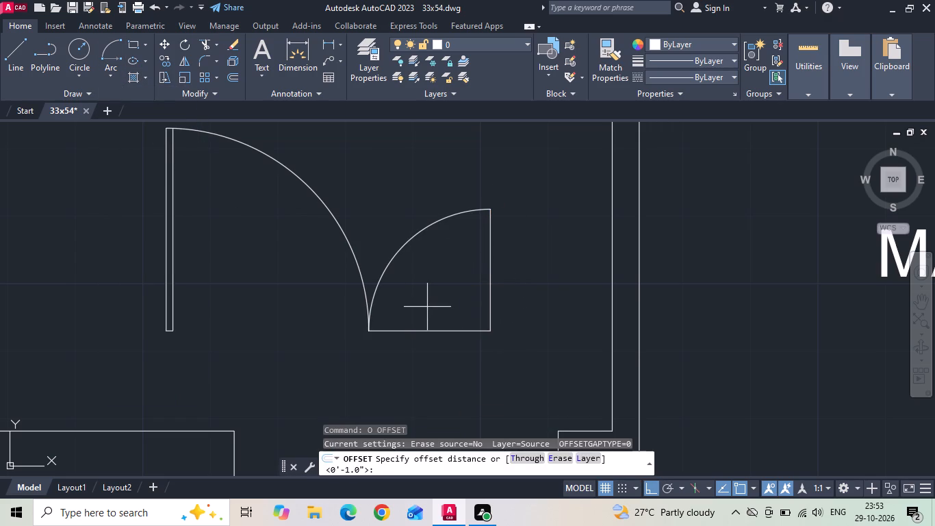
text(1)
key(space)
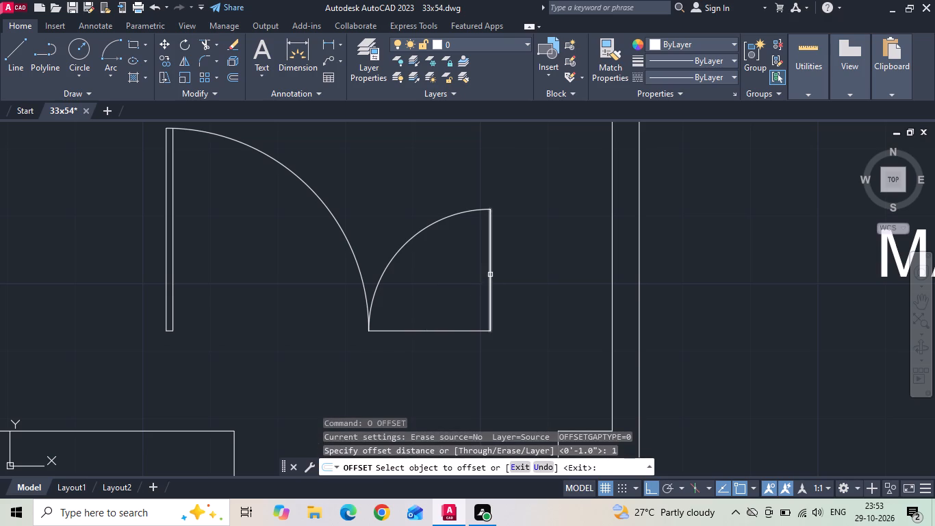
drag(490, 275, 483, 275)
click(468, 280)
key(Escape)
Trim away the horizontal base line of the small door leaf.
text(TR)
key(space)
drag(462, 302, 457, 363)
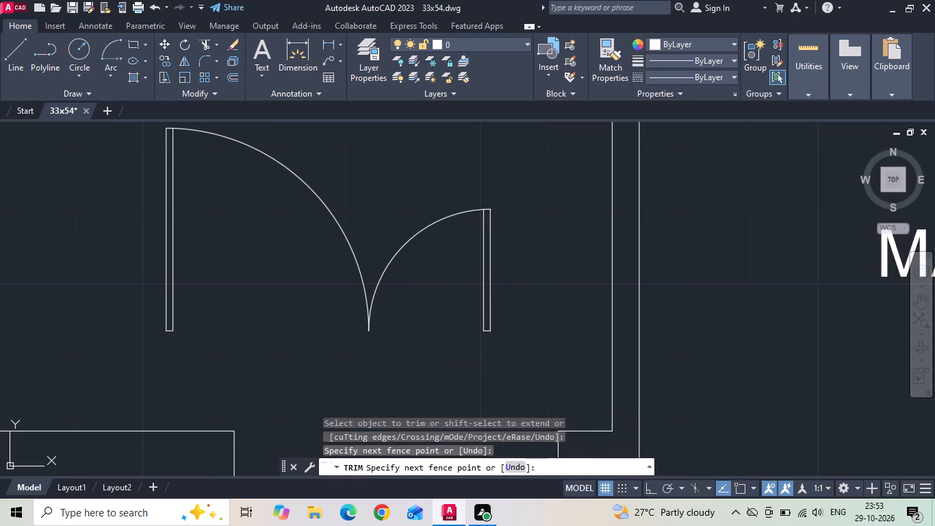
scroll(441, 354, down, 2)
key(Escape)
Change the linetype of both door swing arcs to ACAD_ISO02W100.
drag(434, 347, 411, 344)
click(385, 323)
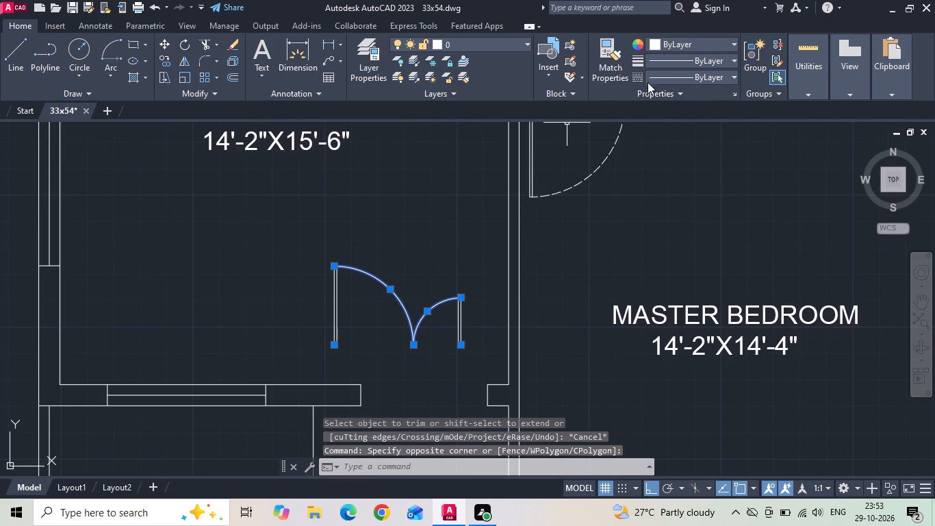
click(653, 78)
click(656, 121)
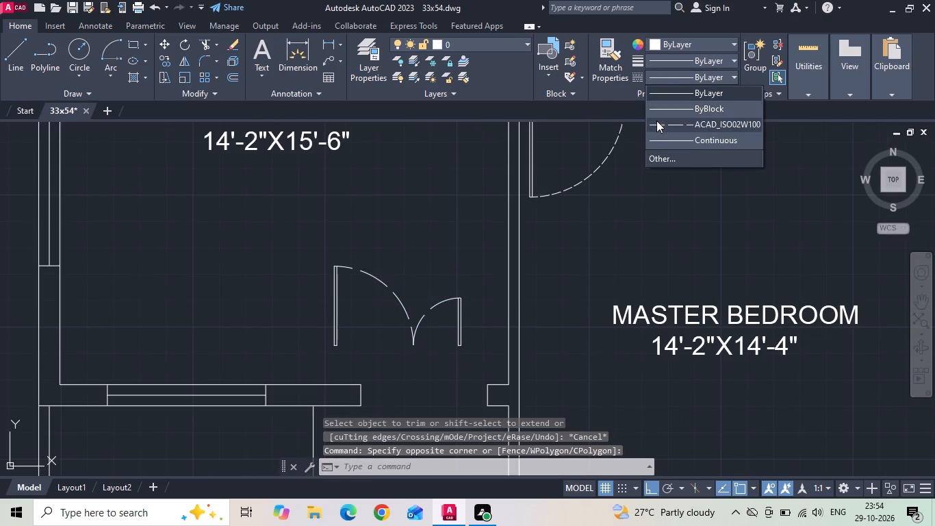
Set the linetype scale of both door swing arcs to 0.3, after trying 0.5.
right_click(428, 299)
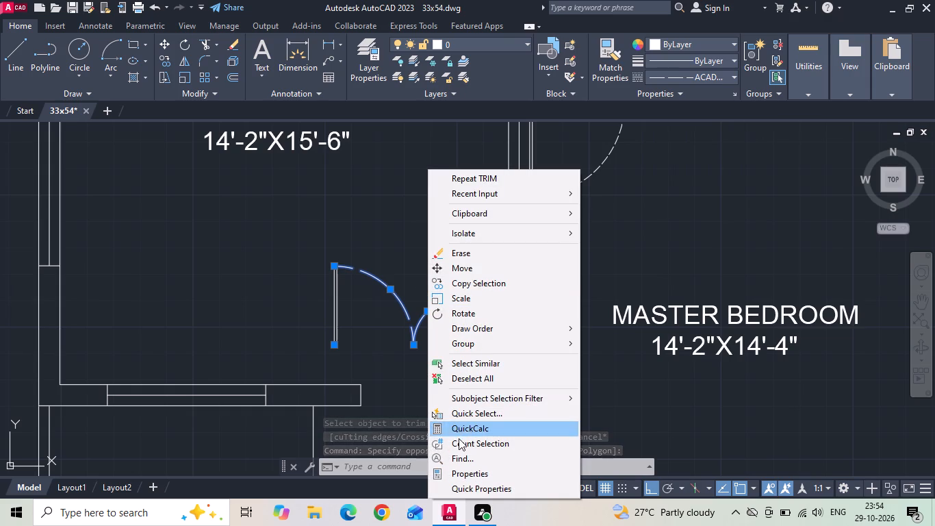
click(459, 470)
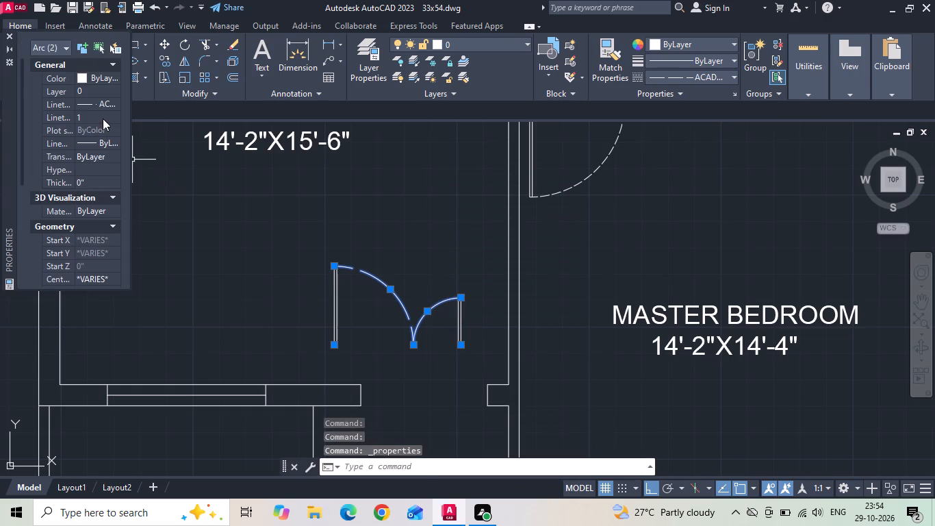
click(103, 117)
text(.5)
key(Return)
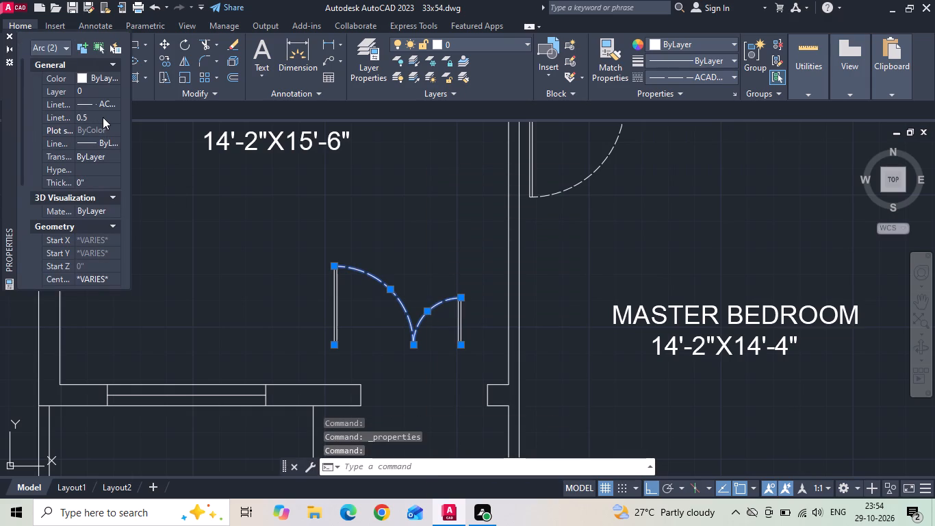
click(103, 117)
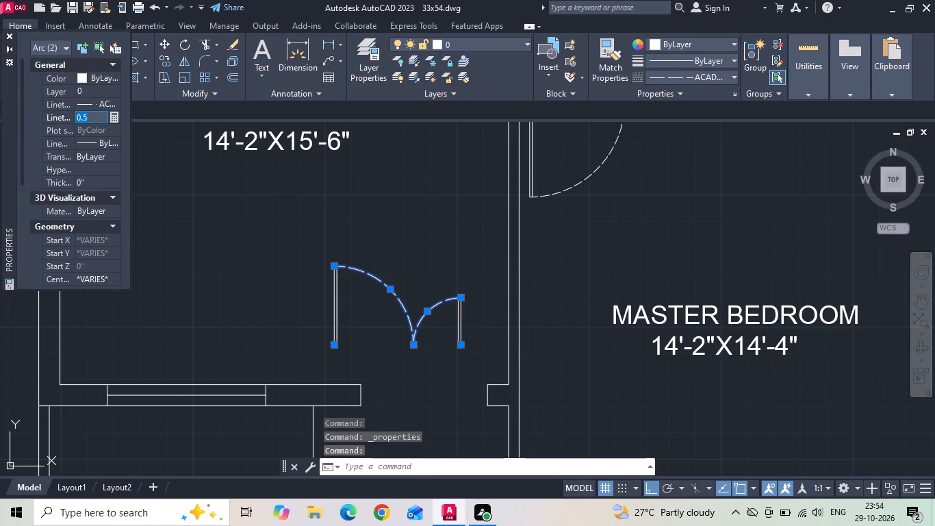
text(.3)
key(Return)
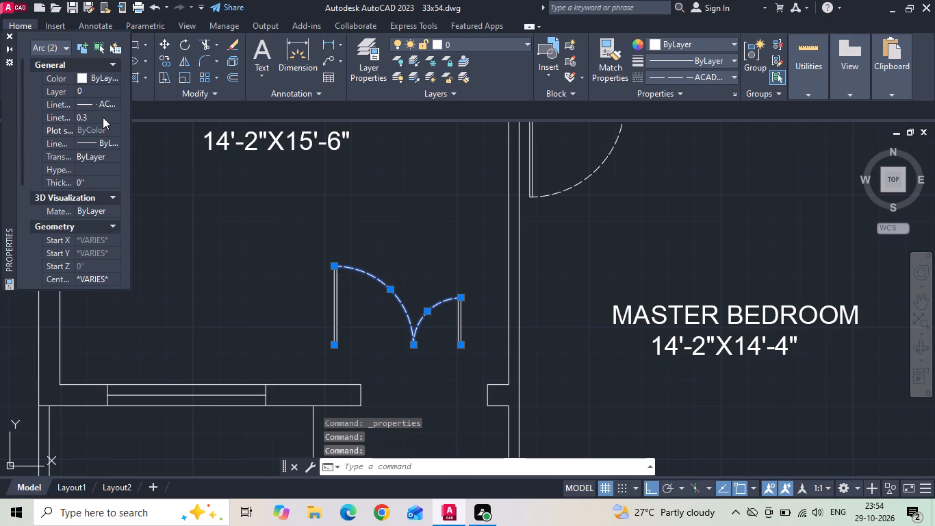
key(Escape)
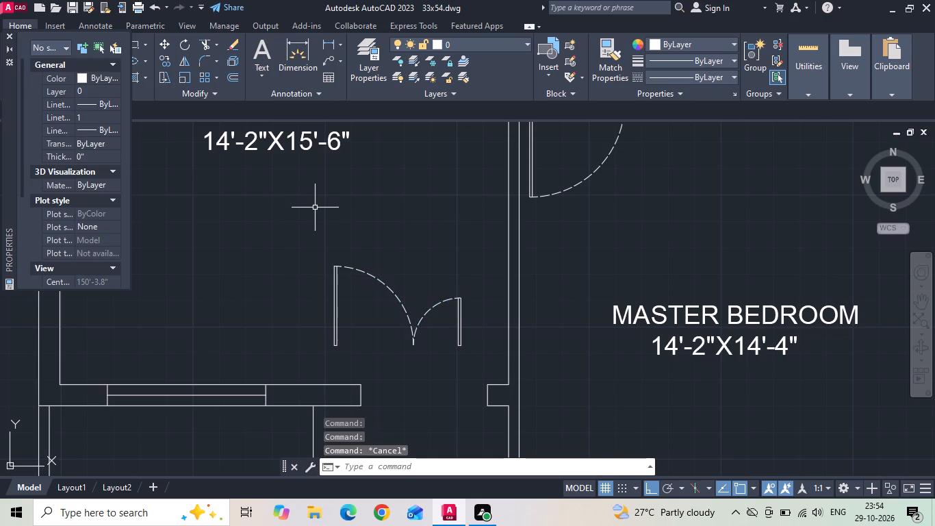
Define all parts of the double door as a block named MD and return from the block editor.
text(B)
key(space)
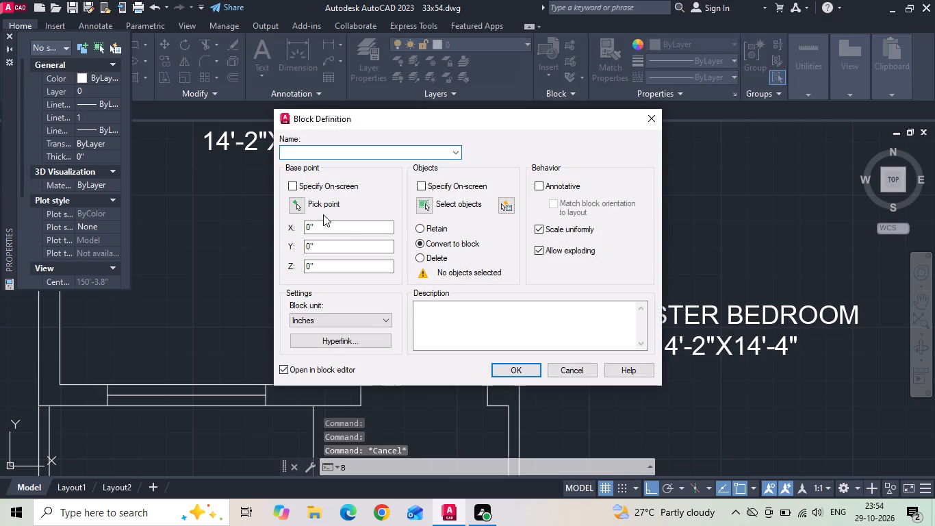
text(MD)
key(space)
click(428, 213)
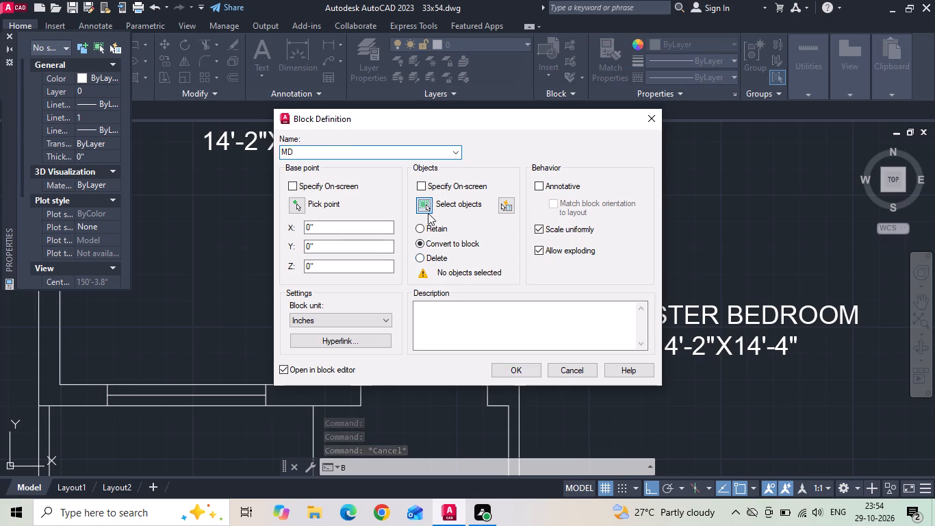
drag(489, 251, 465, 297)
click(315, 358)
key(space)
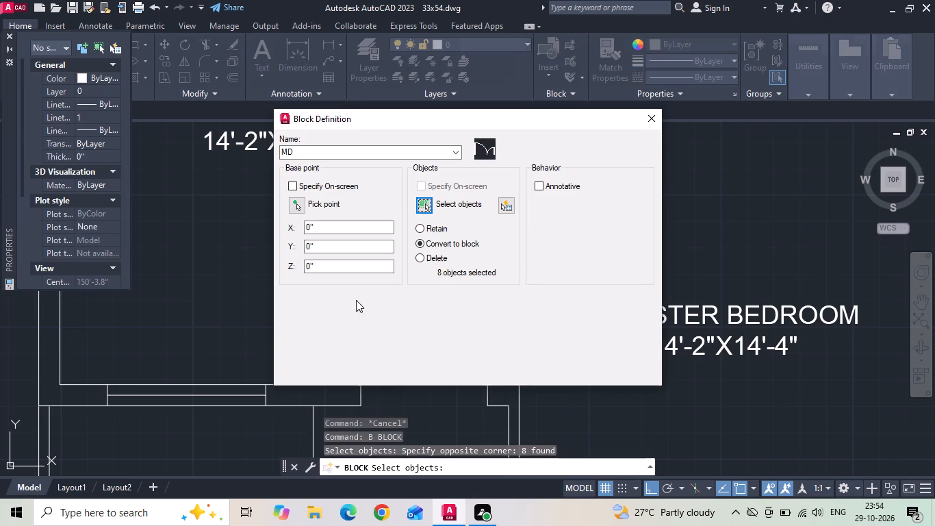
click(517, 367)
key(ctrl+z)
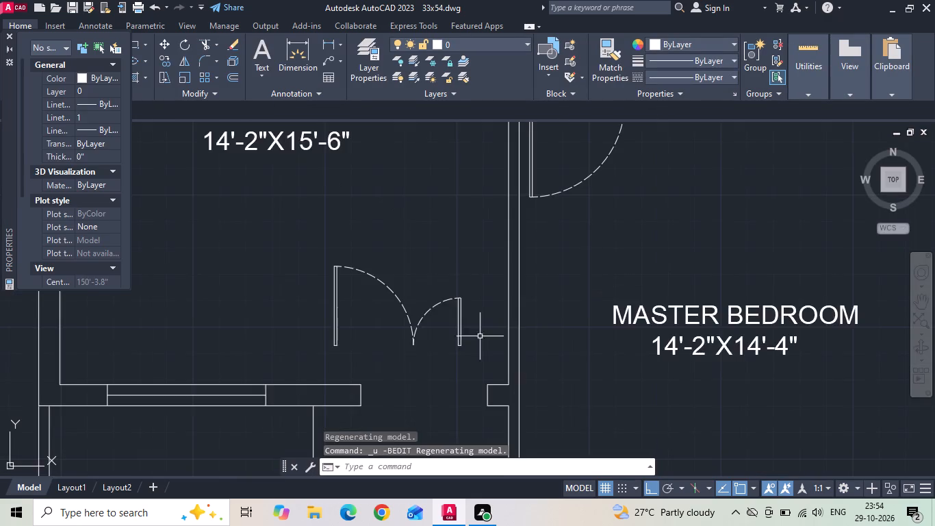
Mirror the MD door block about a vertical line, erasing the source block.
scroll(418, 298, down, 3)
scroll(422, 305, up, 2)
click(422, 305)
click(395, 292)
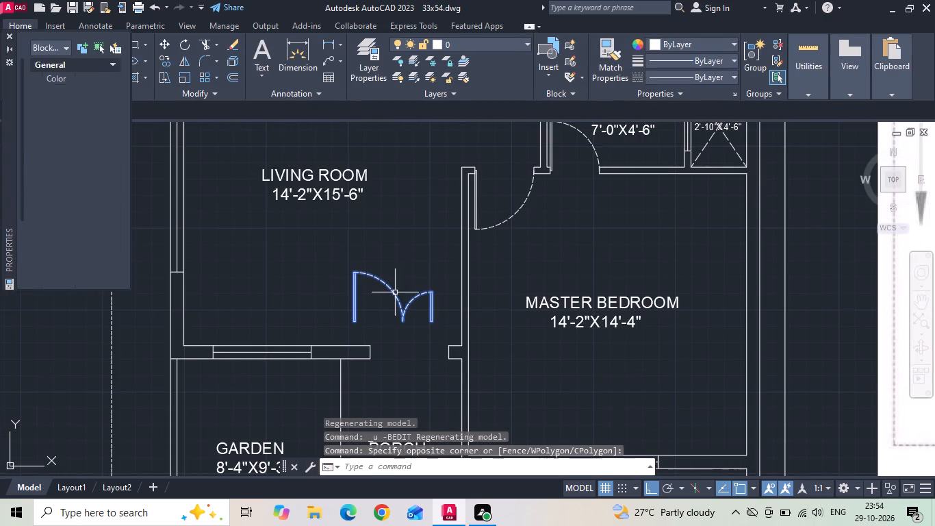
text(MI)
key(space)
click(394, 279)
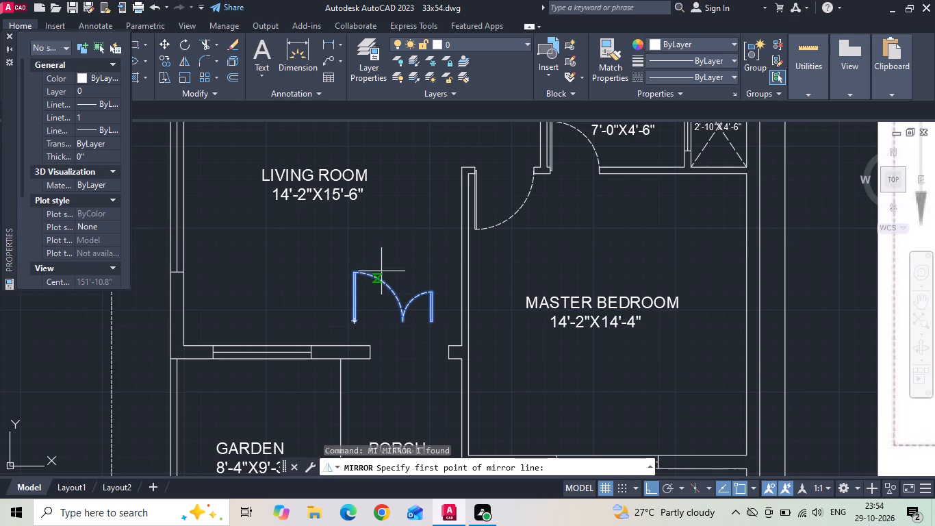
drag(381, 261, 379, 292)
click(374, 324)
text(Y)
key(space)
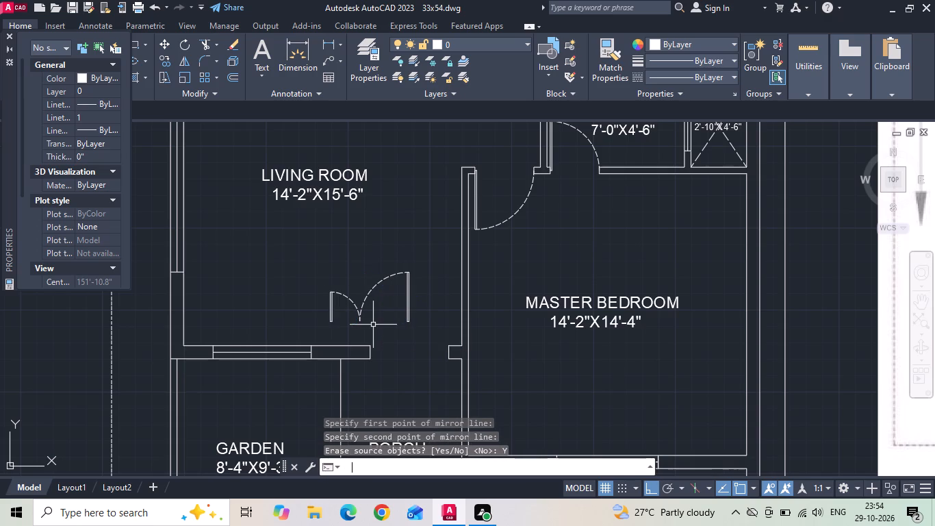
Move the MD double-door block into the entrance opening between the living room and the porch, then save the drawing.
drag(357, 326, 344, 325)
click(316, 308)
key(Escape)
click(338, 297)
click(333, 278)
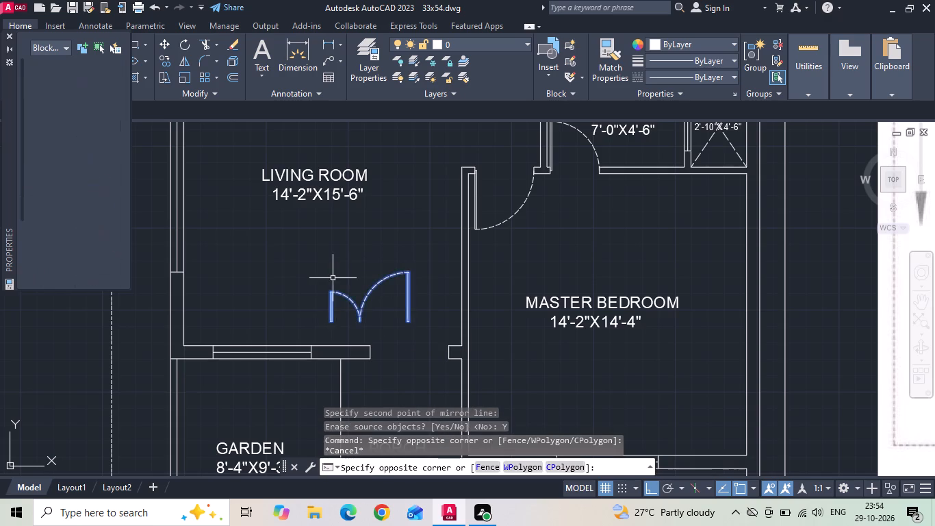
right_click(333, 277)
click(352, 242)
scroll(333, 326, up, 4)
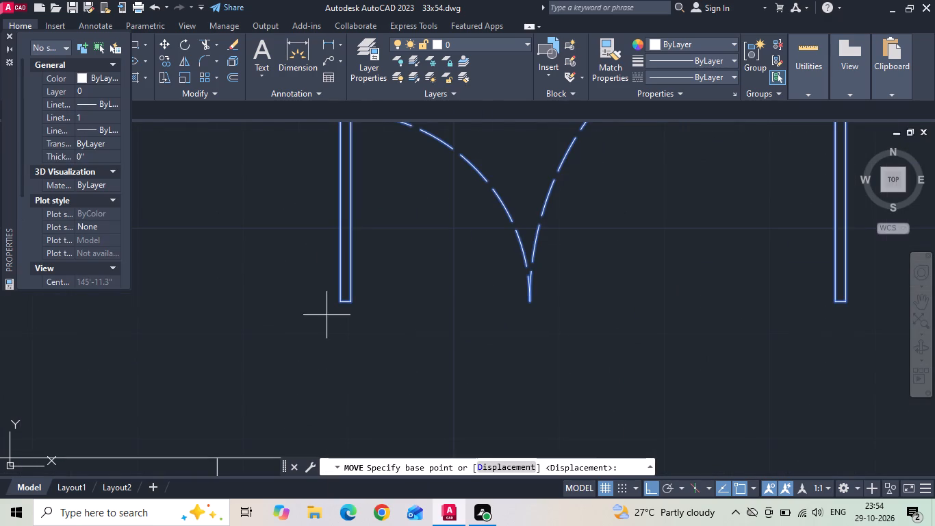
click(338, 303)
scroll(346, 291, down, 2)
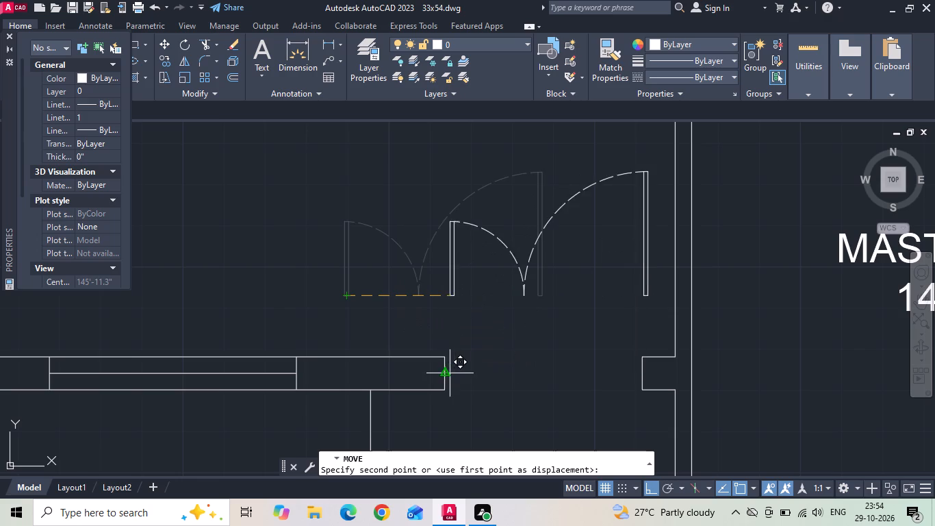
click(450, 373)
scroll(442, 340, down, 2)
key(ctrl+s)
scroll(437, 338, down, 1)
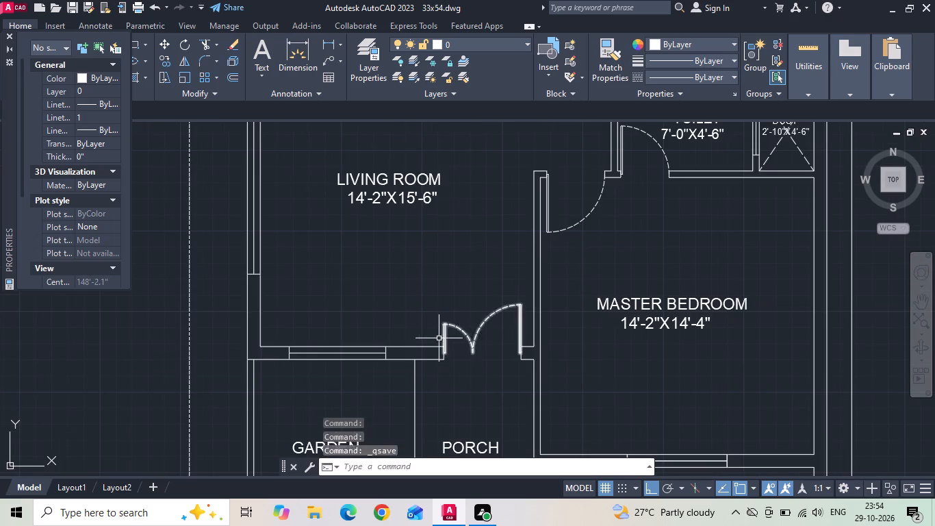
scroll(435, 338, down, 3)
scroll(431, 238, up, 2)
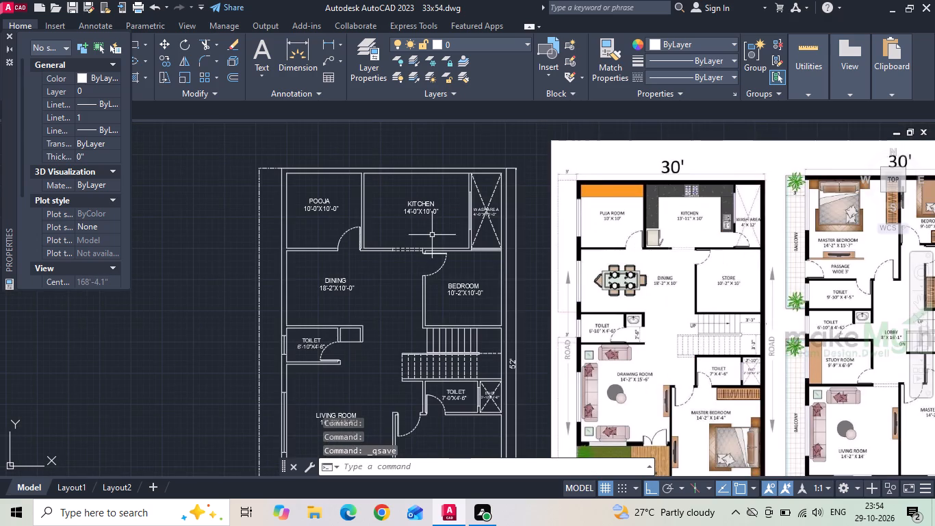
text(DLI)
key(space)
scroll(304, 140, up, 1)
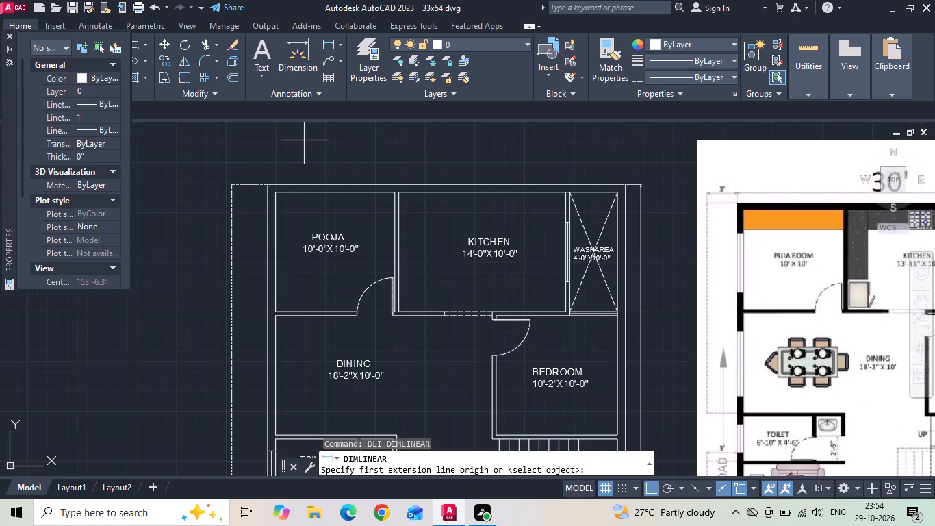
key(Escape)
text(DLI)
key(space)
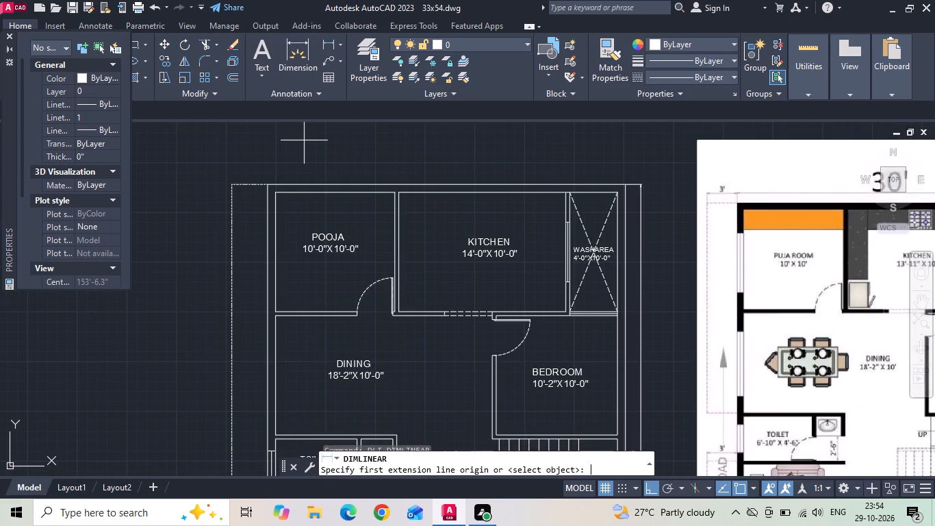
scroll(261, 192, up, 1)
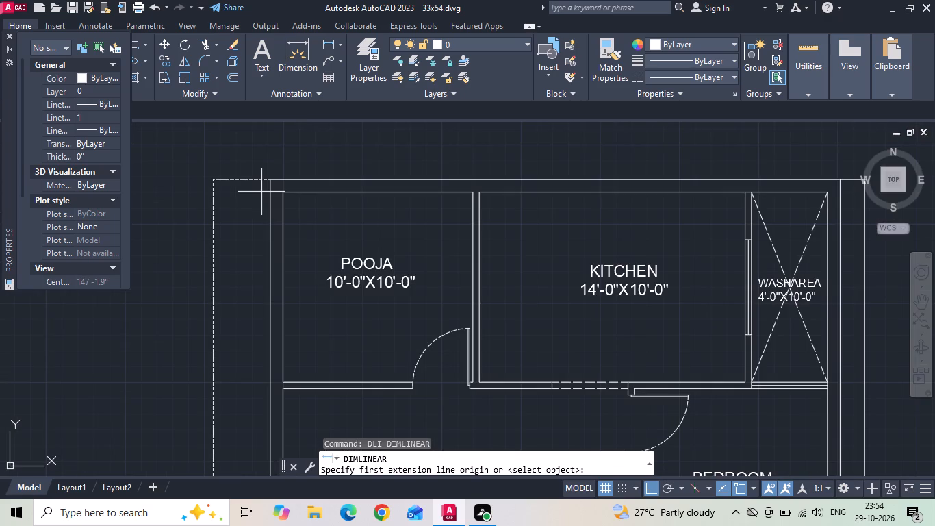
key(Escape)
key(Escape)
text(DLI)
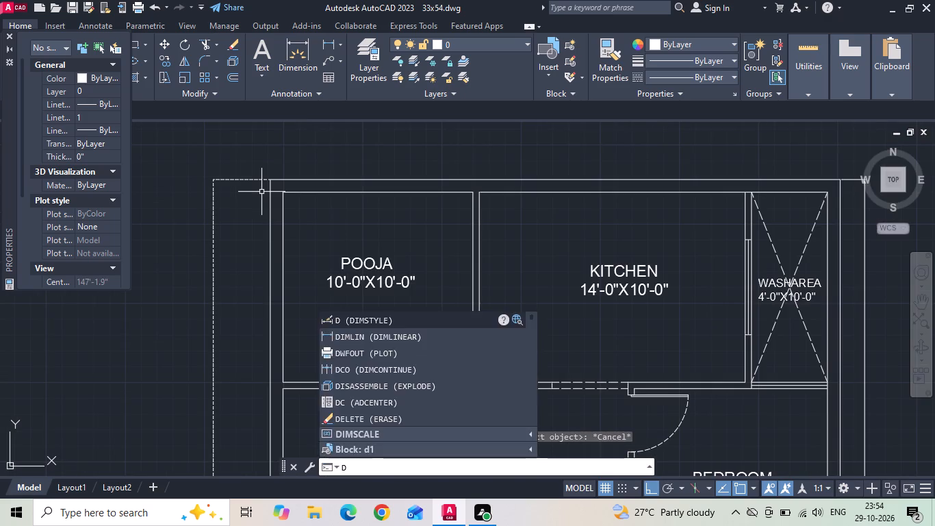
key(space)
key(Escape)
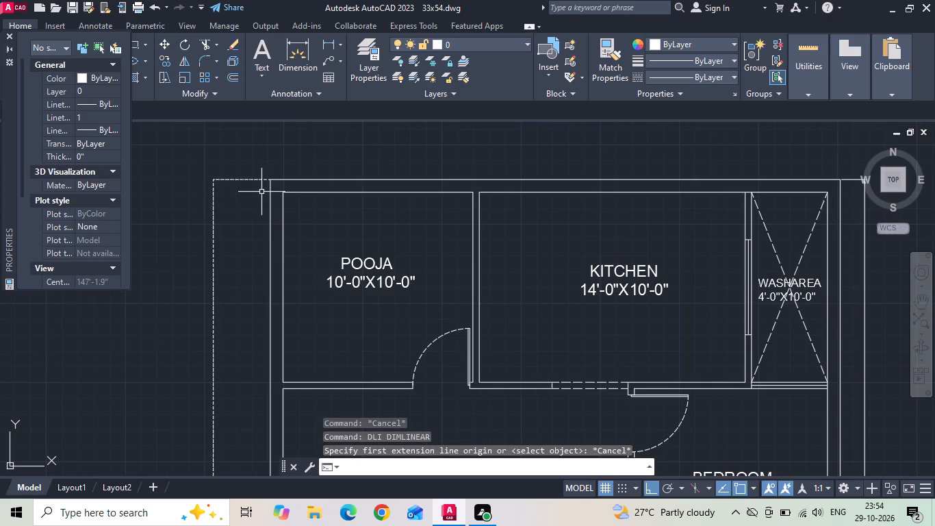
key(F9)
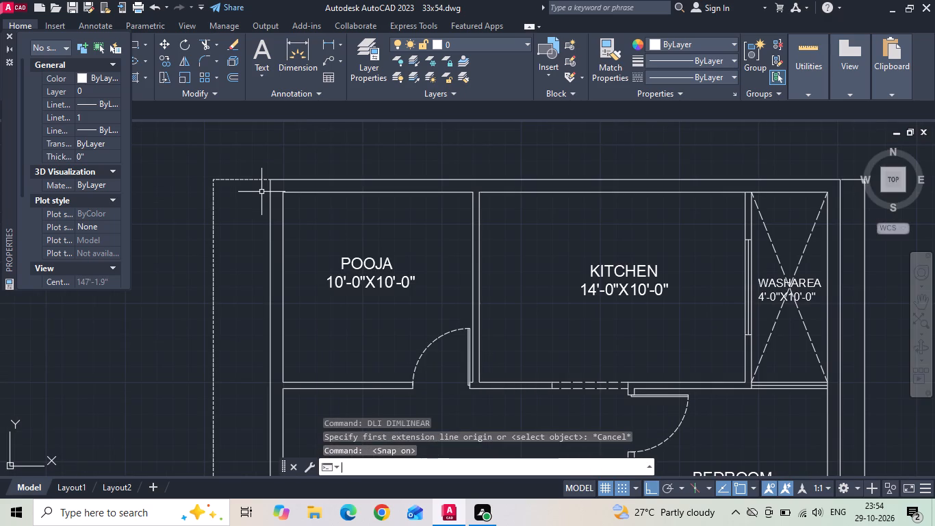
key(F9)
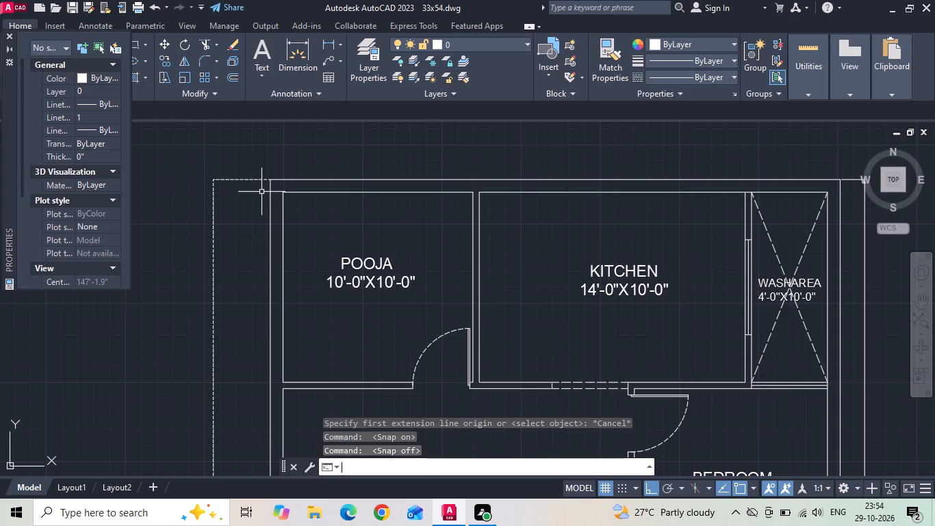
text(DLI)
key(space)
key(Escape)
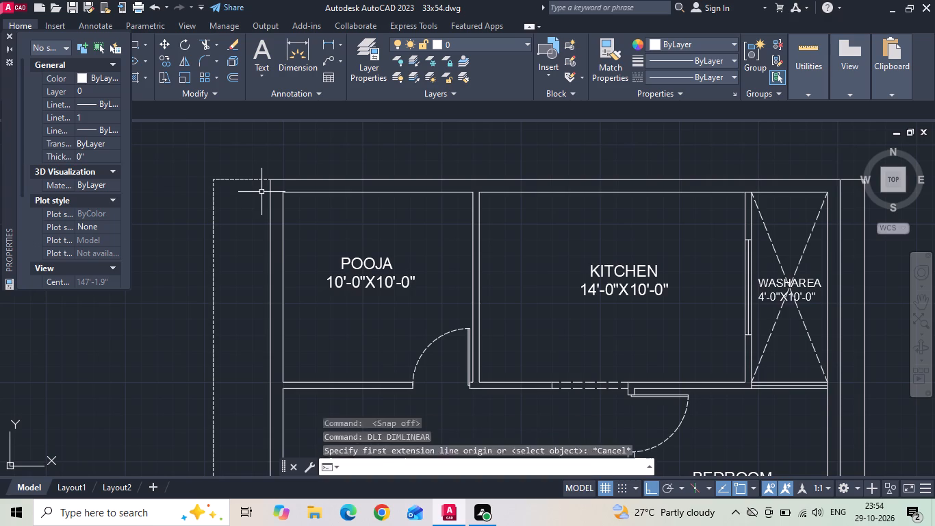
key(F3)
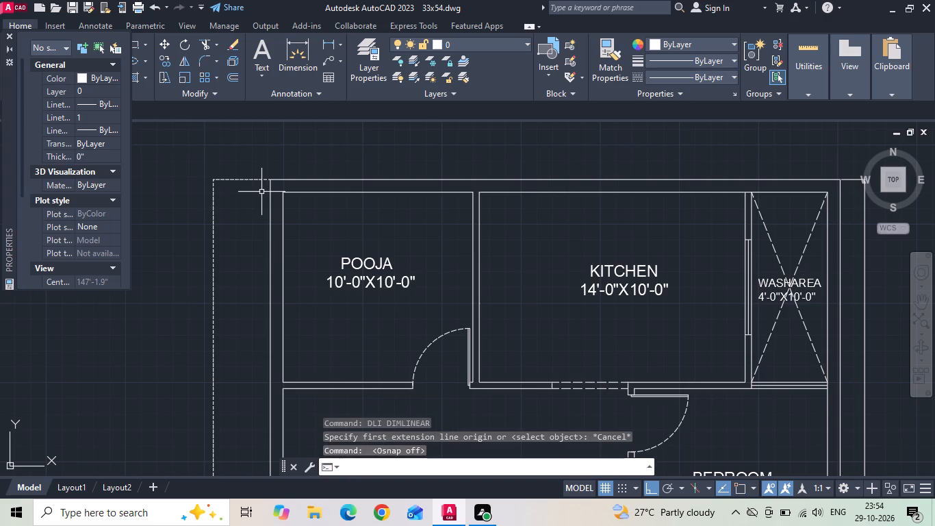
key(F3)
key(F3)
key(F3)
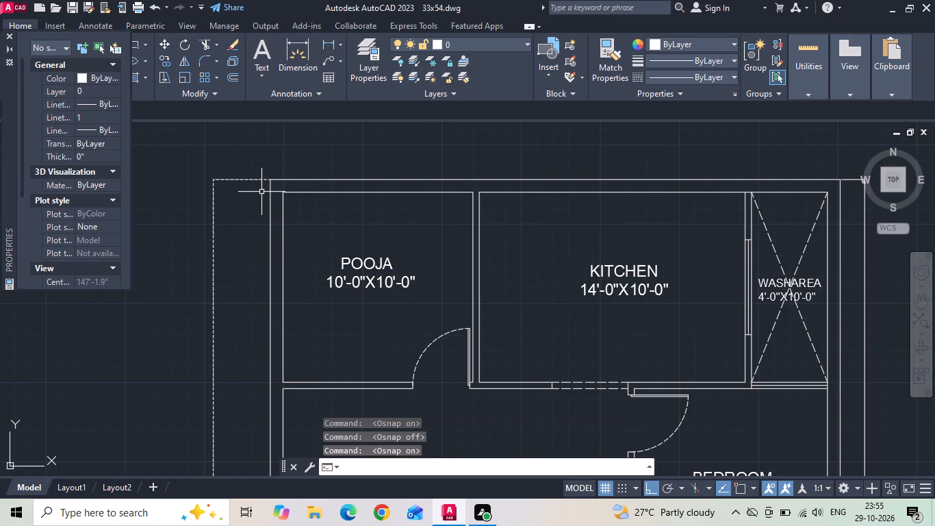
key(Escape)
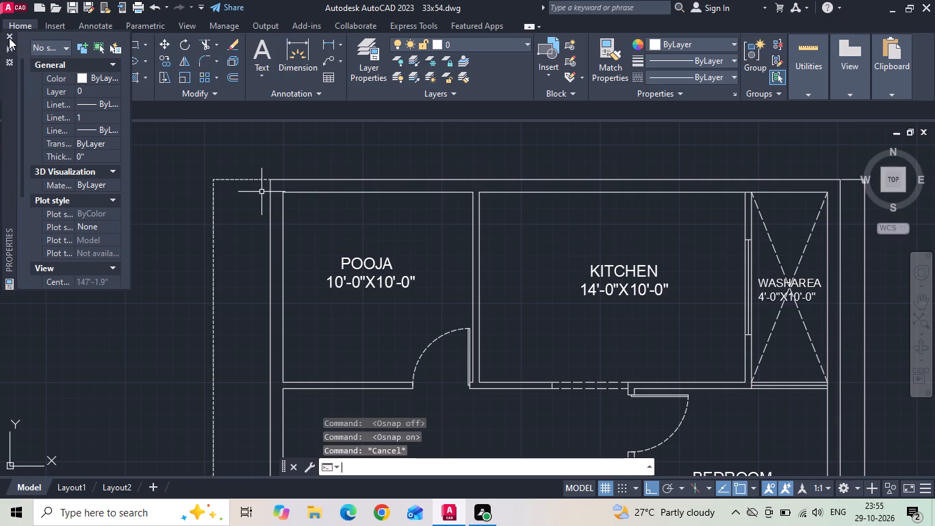
Close the Properties palette and place a linear dimension of the building's outer width just above the top wall.
click(9, 37)
click(329, 40)
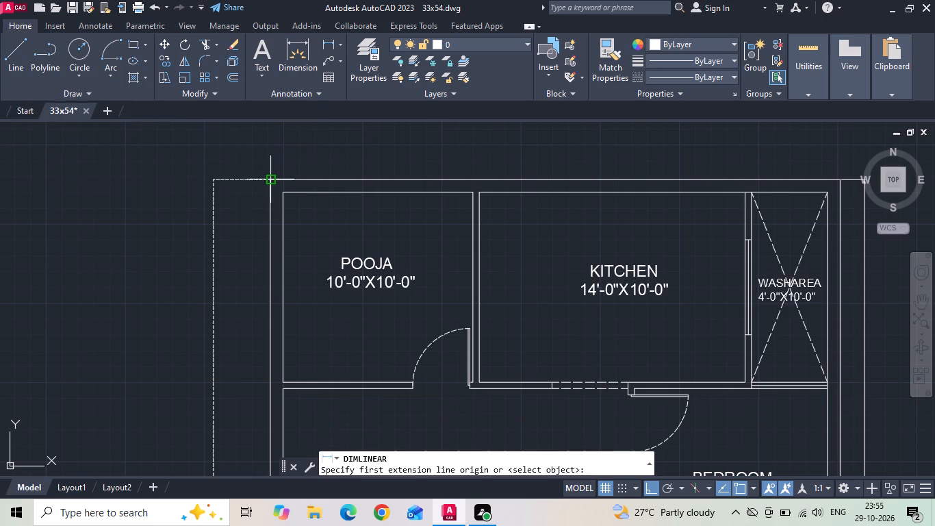
click(270, 179)
middle_drag(613, 152, 546, 175)
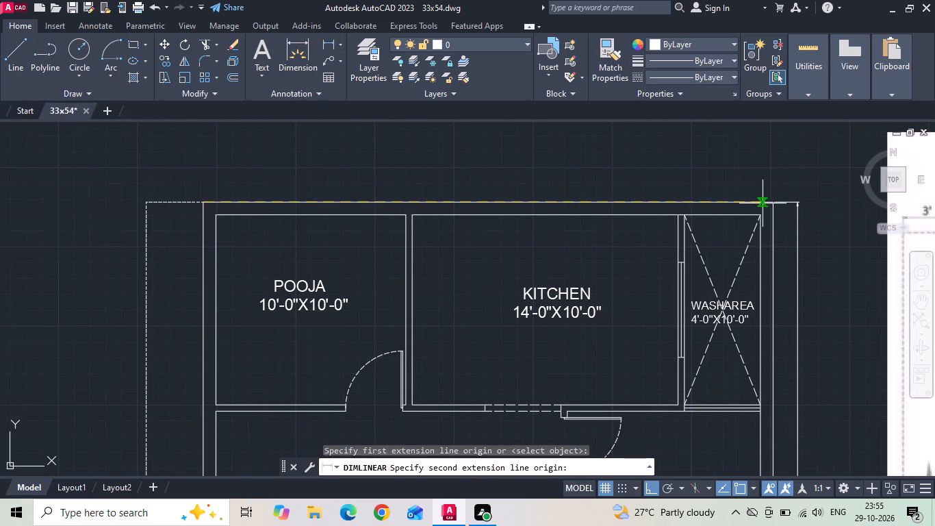
click(773, 201)
click(767, 184)
scroll(315, 190, down, 2)
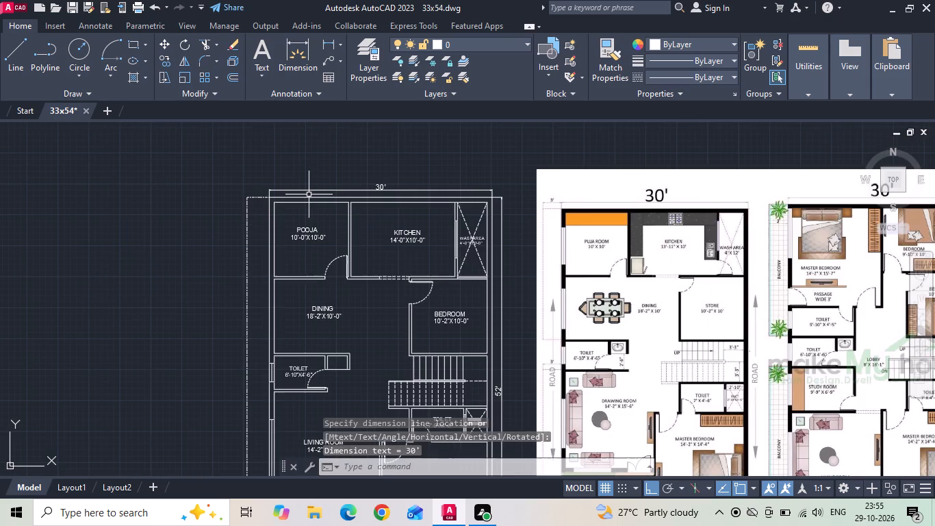
scroll(308, 195, up, 1)
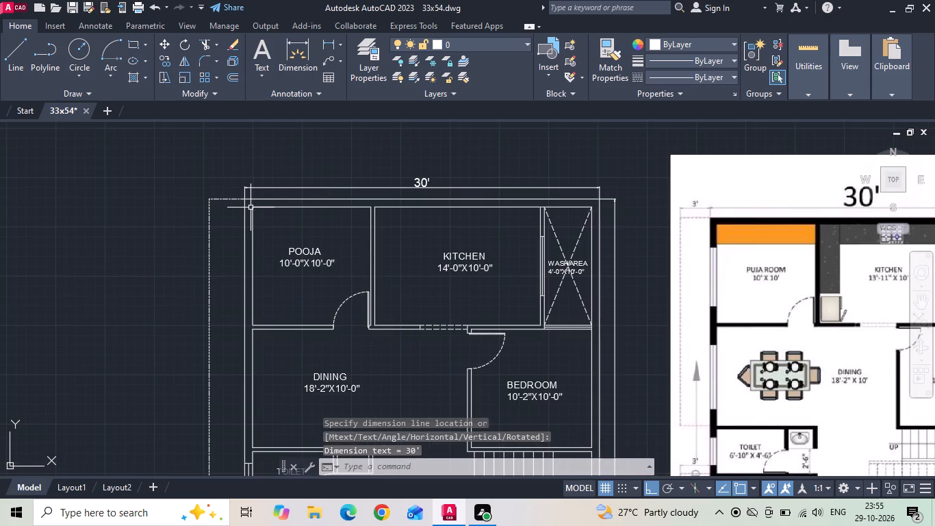
key(Escape)
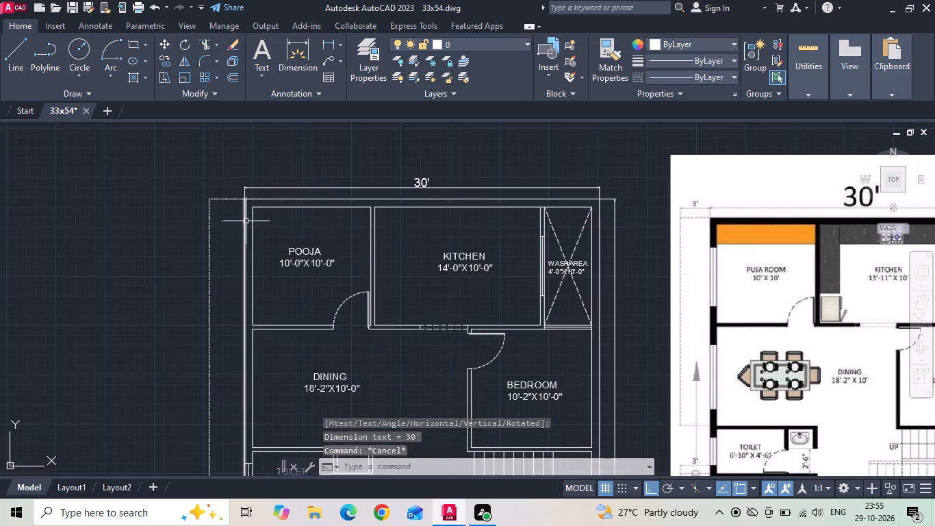
Copy the window in the outer wall of the 6'-10"X4'-6" toilet straight up to the dining room's outer wall.
middle_drag(245, 267, 238, 197)
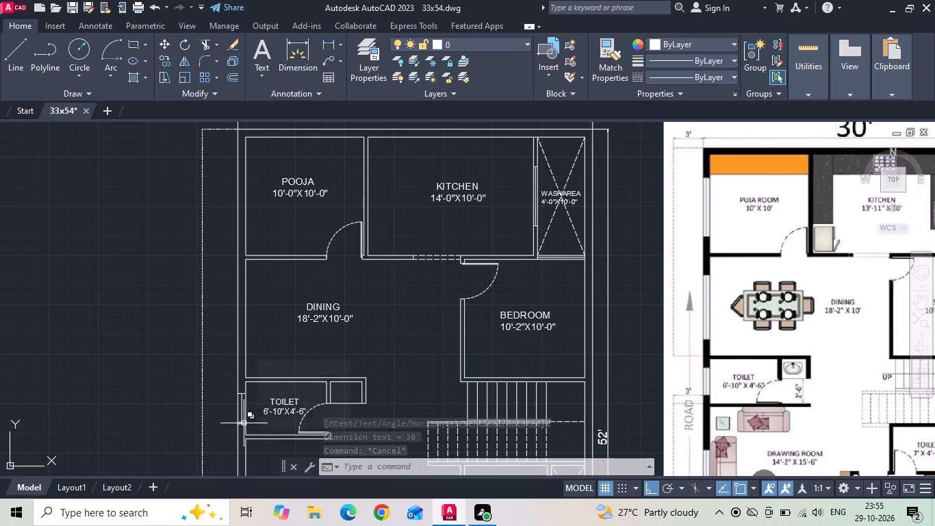
scroll(244, 423, up, 1)
click(224, 431)
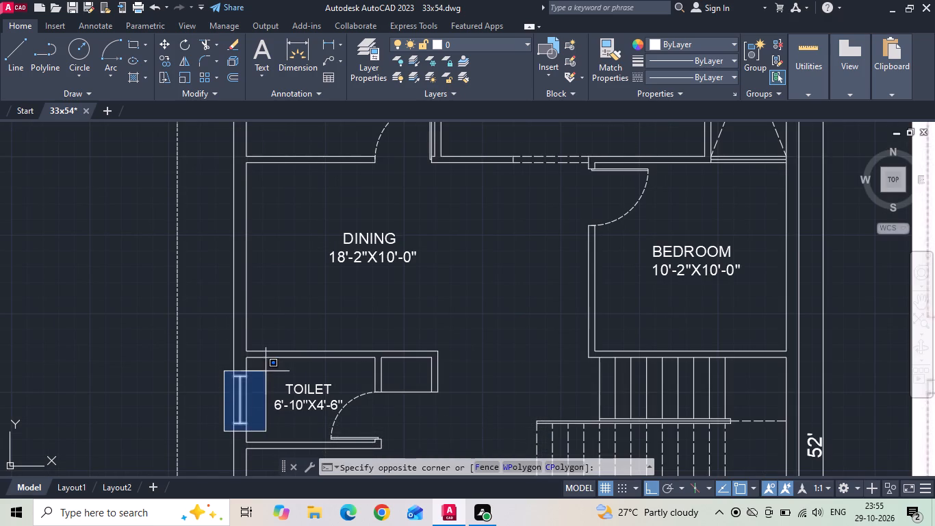
click(266, 369)
right_click(266, 368)
click(320, 150)
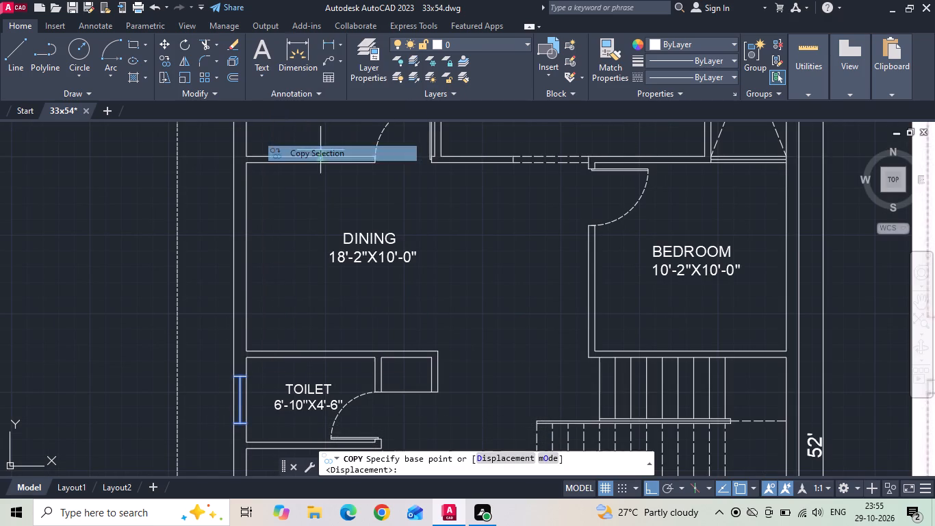
click(246, 441)
scroll(243, 388, up, 1)
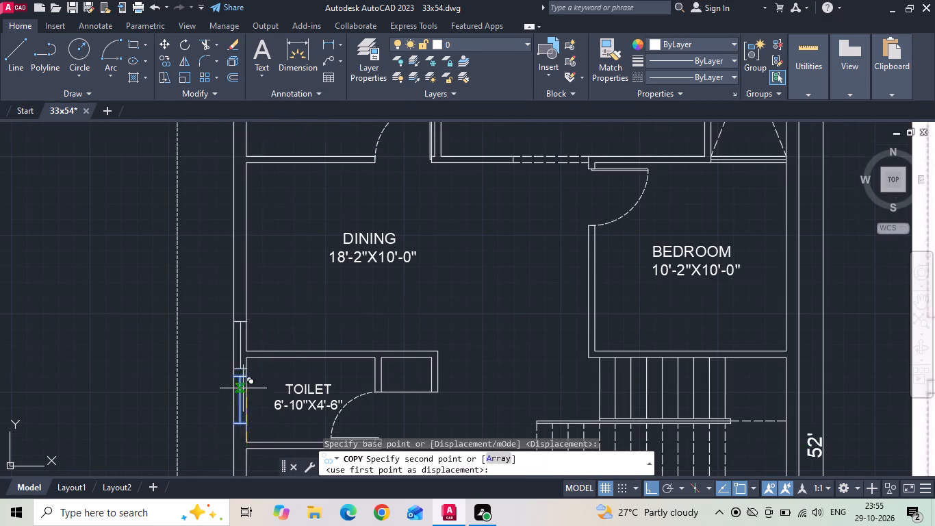
scroll(243, 388, up, 1)
click(245, 292)
key(Escape)
scroll(220, 307, down, 1)
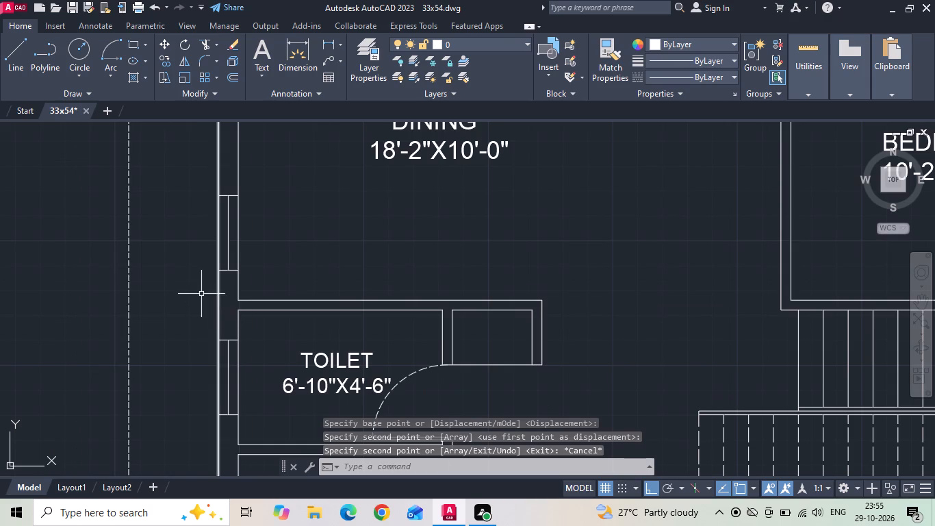
Move the copied dining room window 12" up along the outer wall.
drag(200, 287, 206, 272)
click(266, 179)
right_click(266, 179)
click(305, 267)
drag(313, 234, 315, 225)
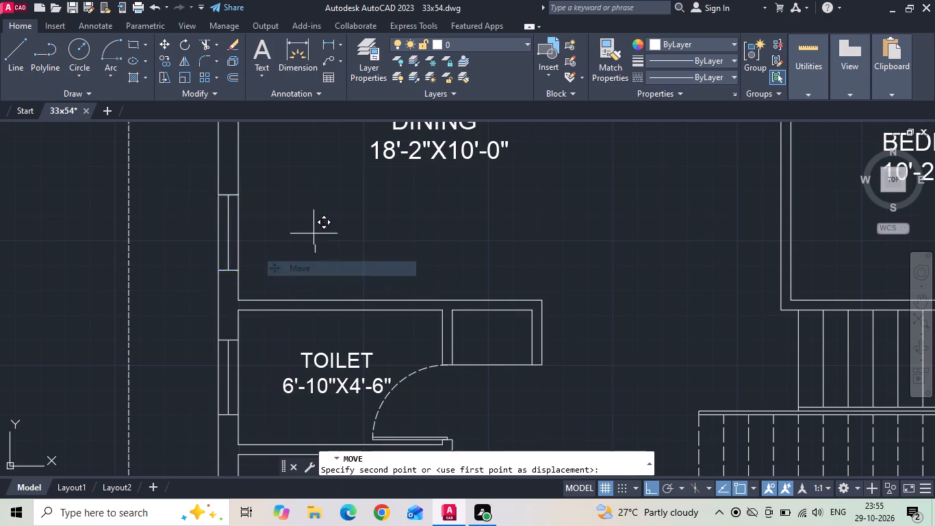
drag(315, 225, 315, 227)
text(12)
key(space)
scroll(300, 277, down, 1)
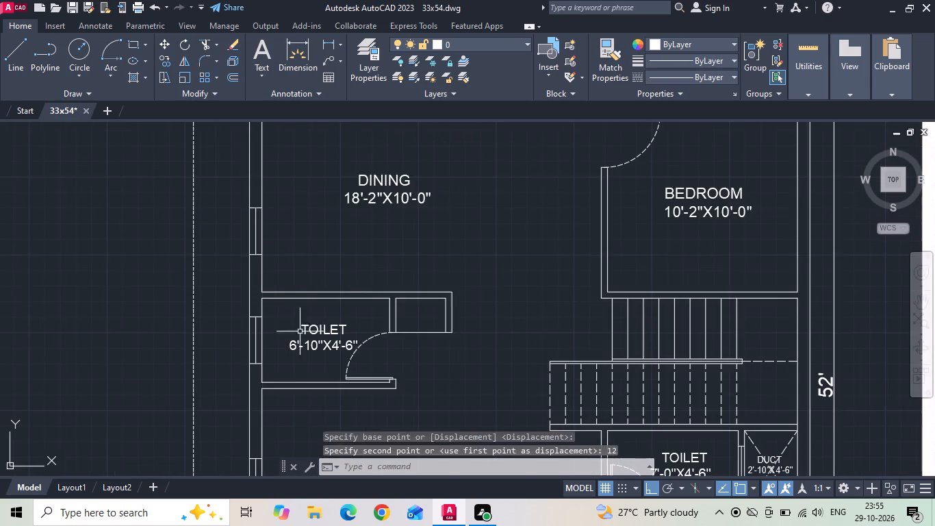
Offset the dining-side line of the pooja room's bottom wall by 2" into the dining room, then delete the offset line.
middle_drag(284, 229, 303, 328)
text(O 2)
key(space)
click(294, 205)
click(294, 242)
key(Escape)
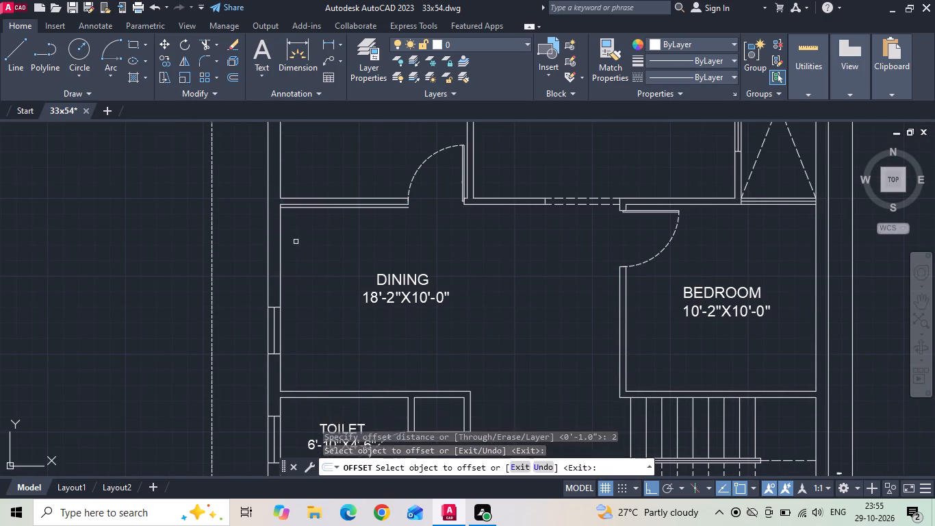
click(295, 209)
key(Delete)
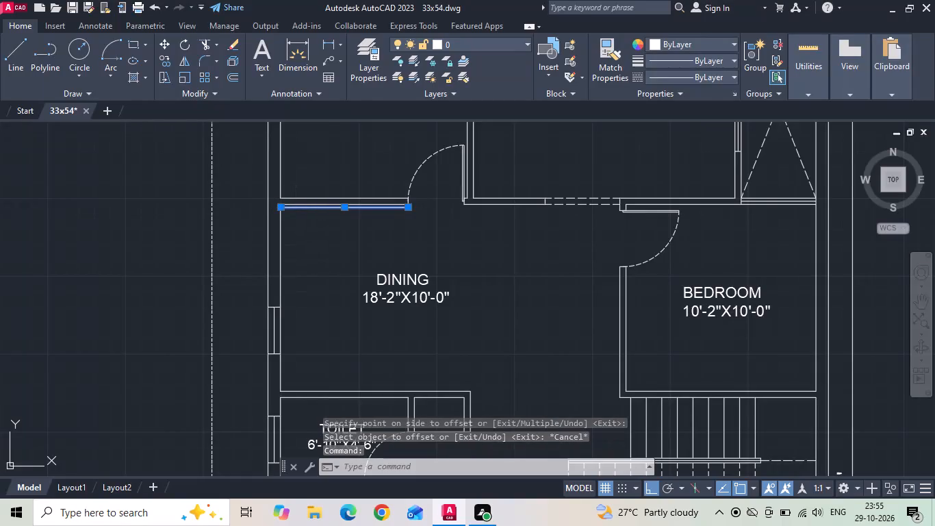
Offset the pooja–dining wall line 2' into the dining room, extend it across the outer wall and trim its interior part.
text(O 2')
key(Return)
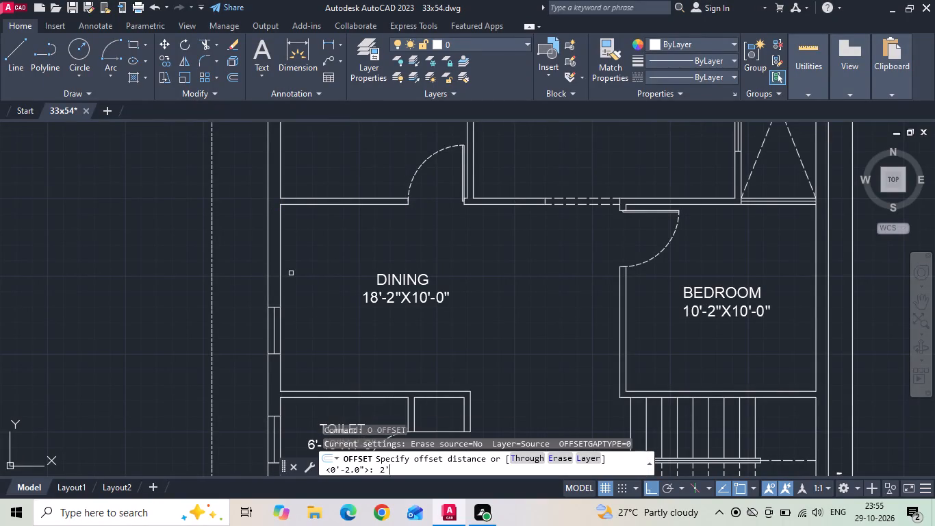
click(303, 203)
double_click(294, 260)
key(Escape)
text(EX)
key(space)
drag(292, 258, 294, 232)
key(Escape)
key(t)
text(R)
key(space)
drag(299, 248, 302, 229)
drag(301, 237, 301, 258)
key(Escape)
Delete the dining window's old upper edge line and extend its centre line to the new upper edge.
scroll(274, 315, up, 2)
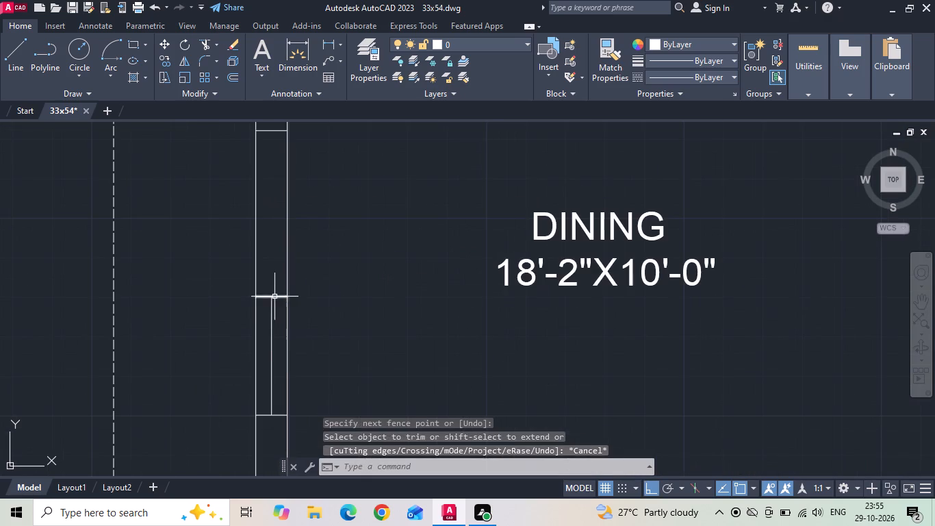
click(274, 297)
key(Delete)
text(EX)
key(space)
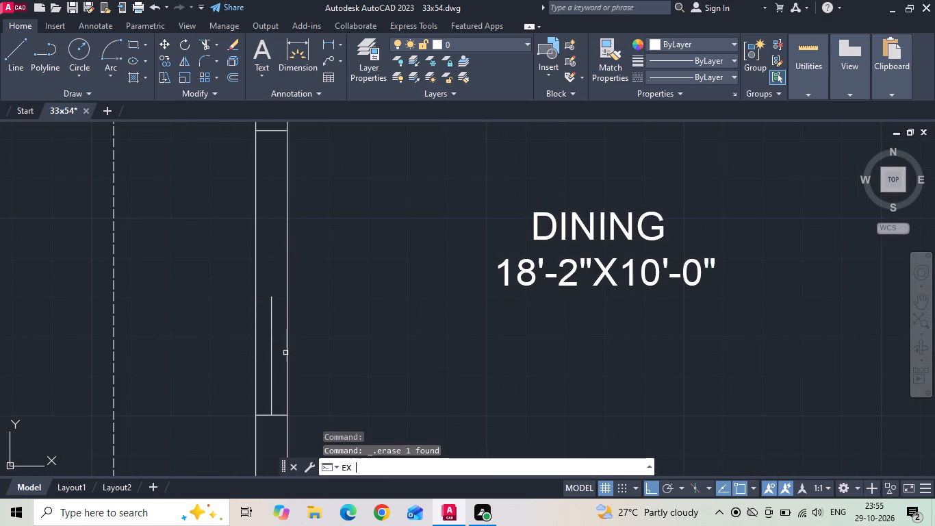
scroll(275, 338, down, 1)
click(272, 331)
scroll(251, 308, down, 2)
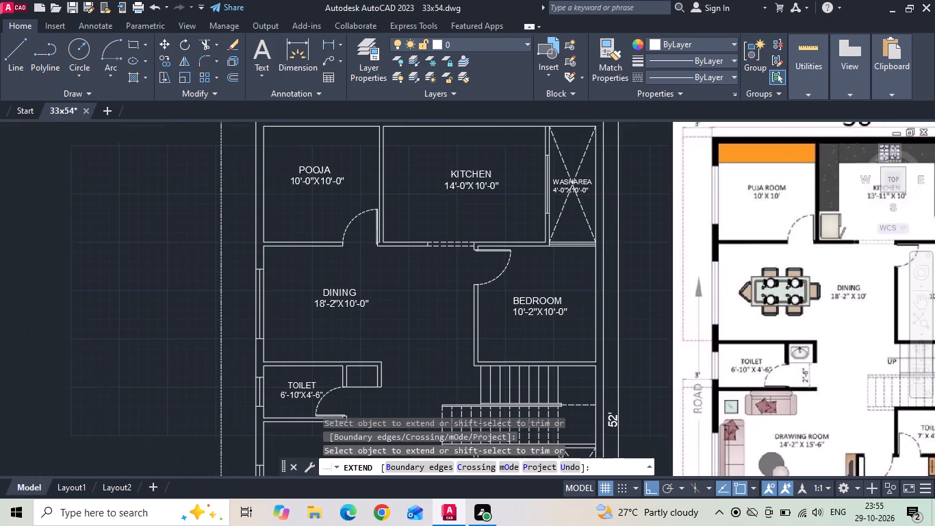
key(Escape)
Copy the enlarged dining room window up to the middle of the pooja room's outer wall.
click(241, 266)
click(284, 350)
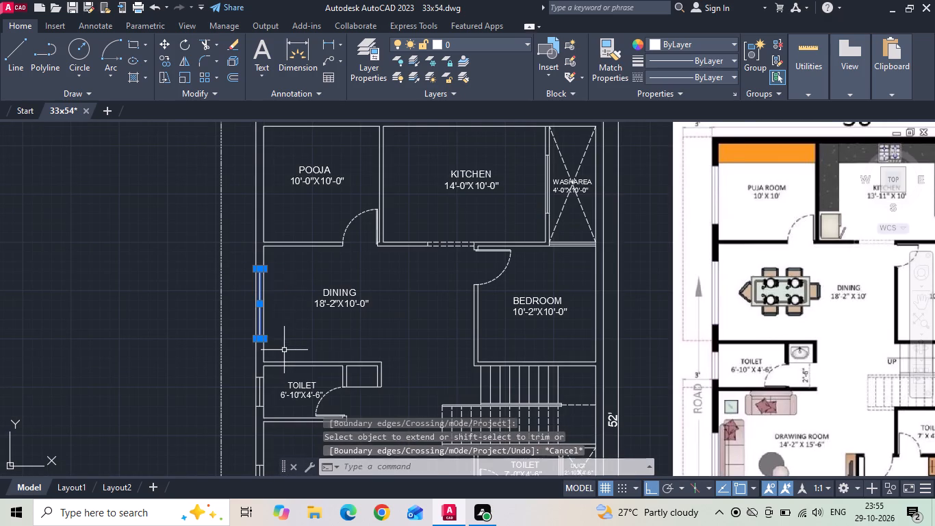
right_click(286, 307)
click(301, 286)
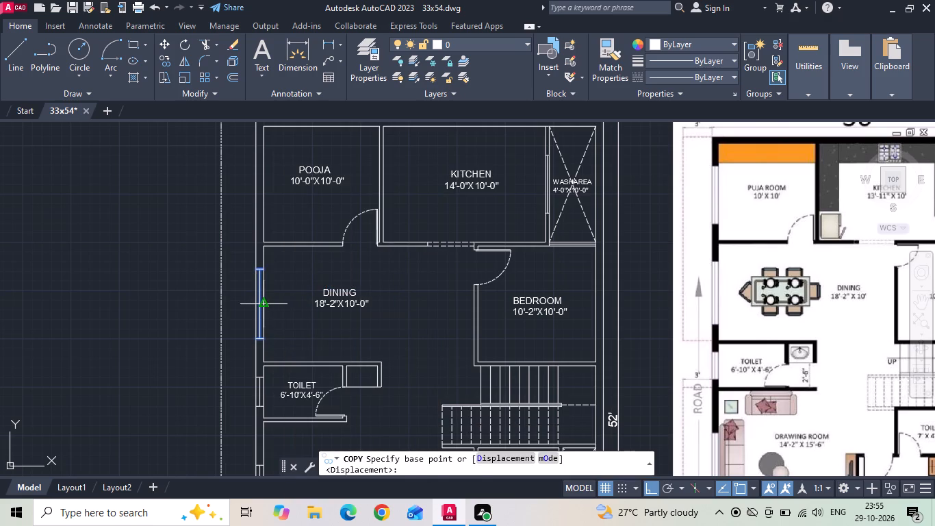
click(268, 305)
click(267, 186)
key(Escape)
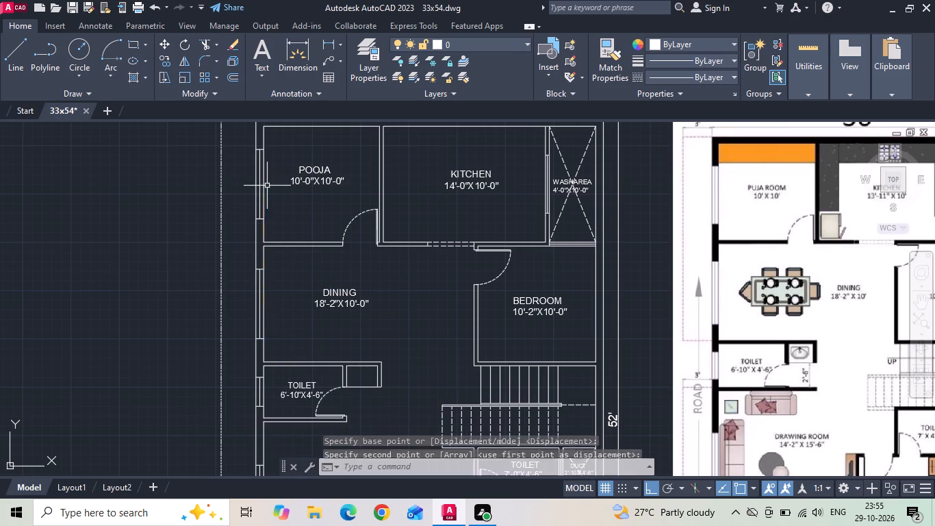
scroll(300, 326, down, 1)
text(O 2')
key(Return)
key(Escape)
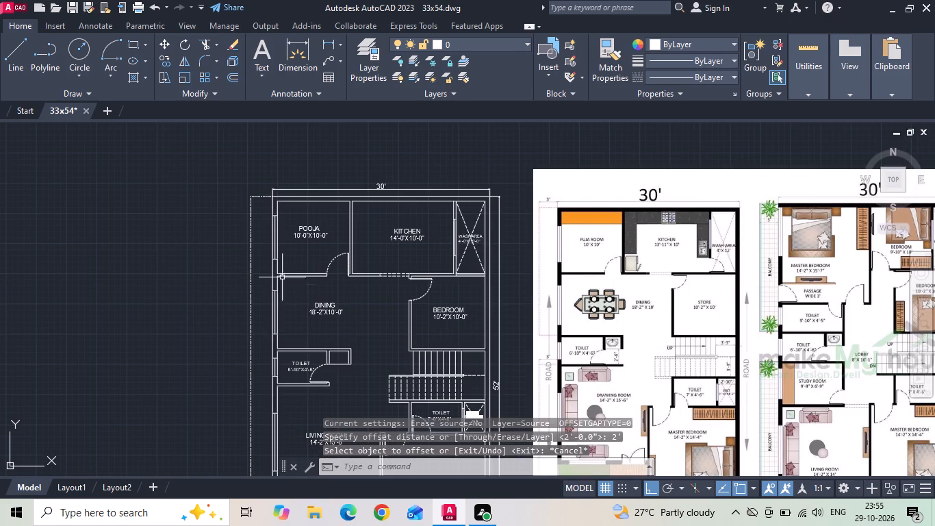
Save the drawing.
scroll(282, 277, down, 1)
key(ctrl+s)
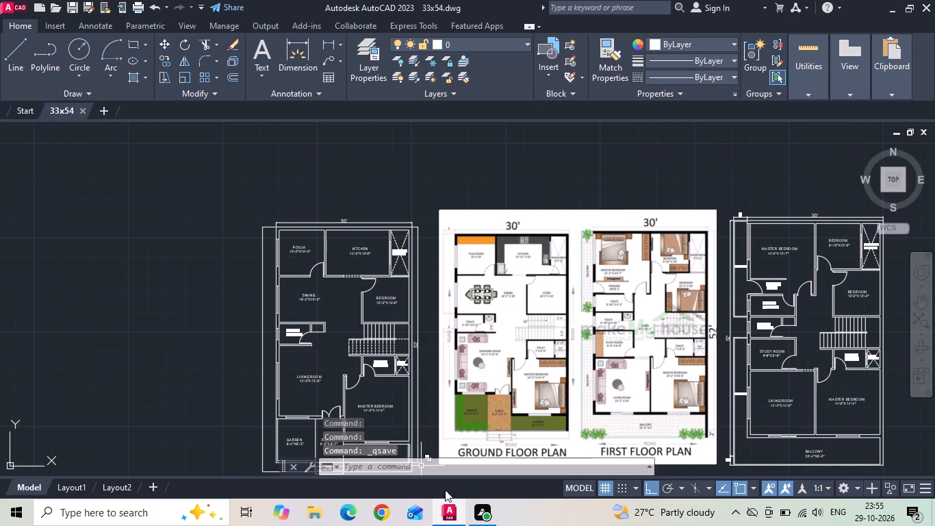
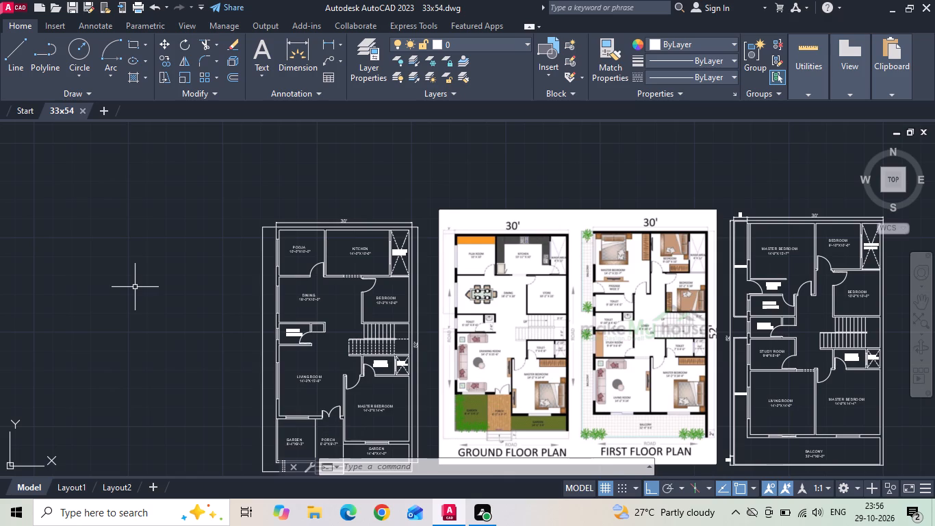
Save the drawing.
key(ctrl+s)
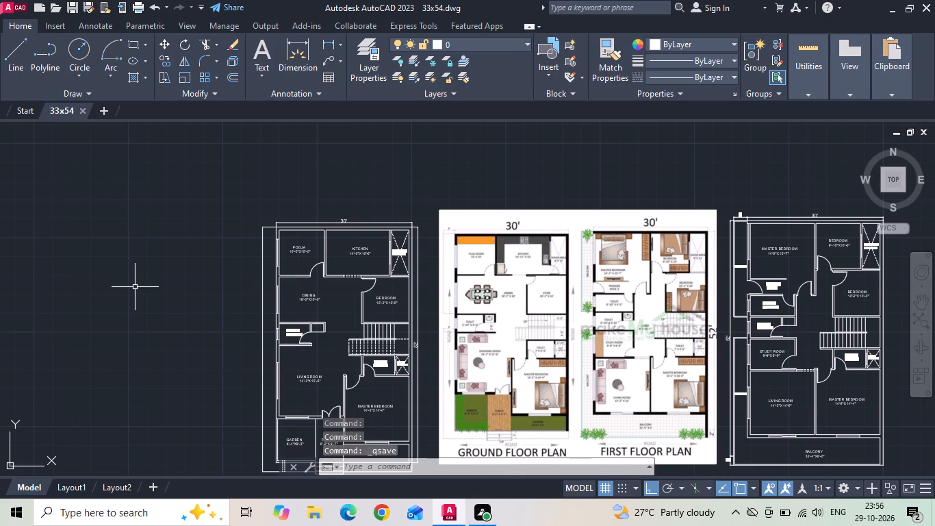
Add a linear dimension from the dashed boundary's upper corner to the house's outer wall corner beside the ground floor's pooja room.
scroll(222, 213, up, 2)
scroll(383, 192, up, 2)
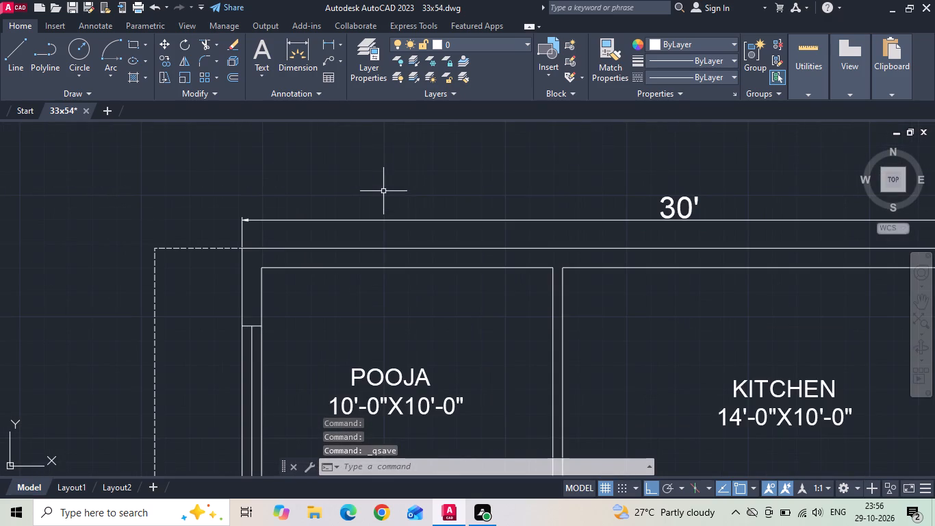
click(324, 44)
scroll(175, 233, up, 1)
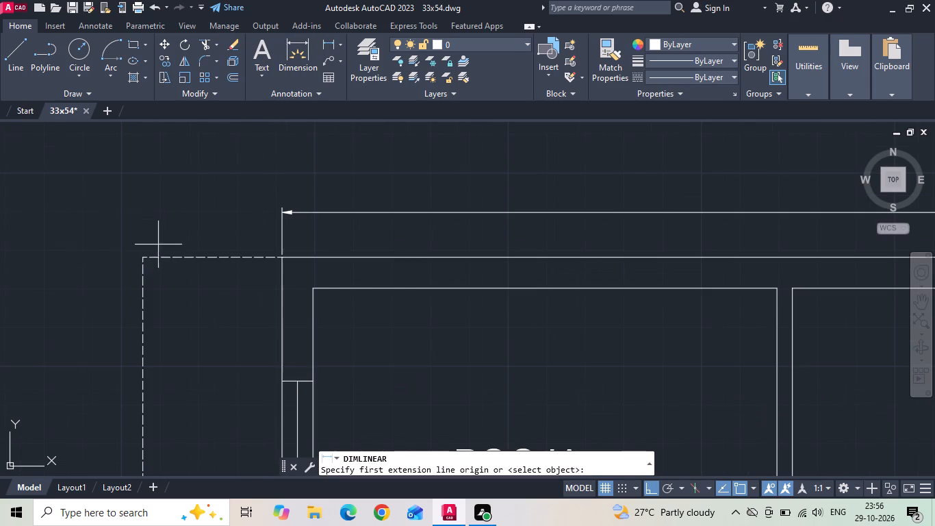
click(142, 258)
click(279, 258)
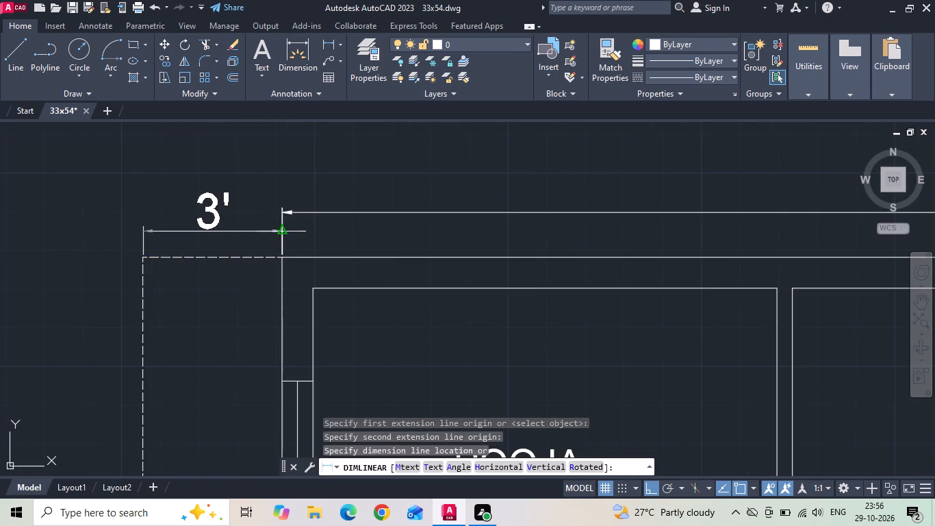
click(283, 212)
key(Escape)
Dimension the vertical offset from the ground floor's lower outer corner to the dashed front boundary, in line with the overall dimension, and save.
scroll(239, 200, down, 5)
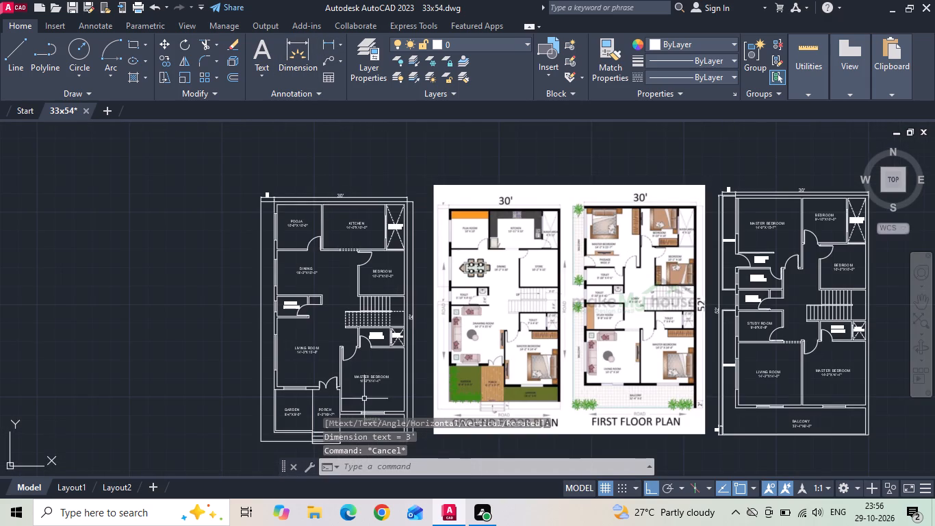
middle_drag(364, 390, 361, 298)
scroll(387, 346, up, 3)
text(DLI)
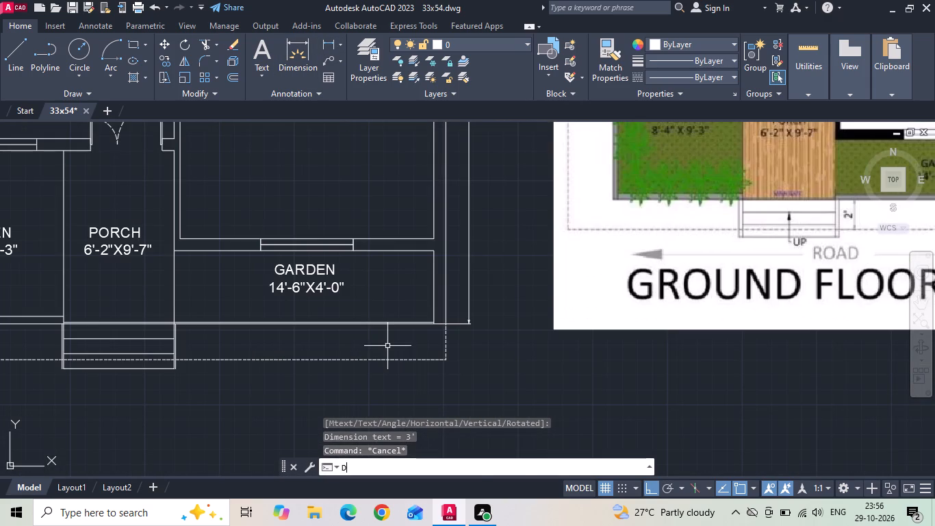
key(space)
scroll(480, 334, up, 2)
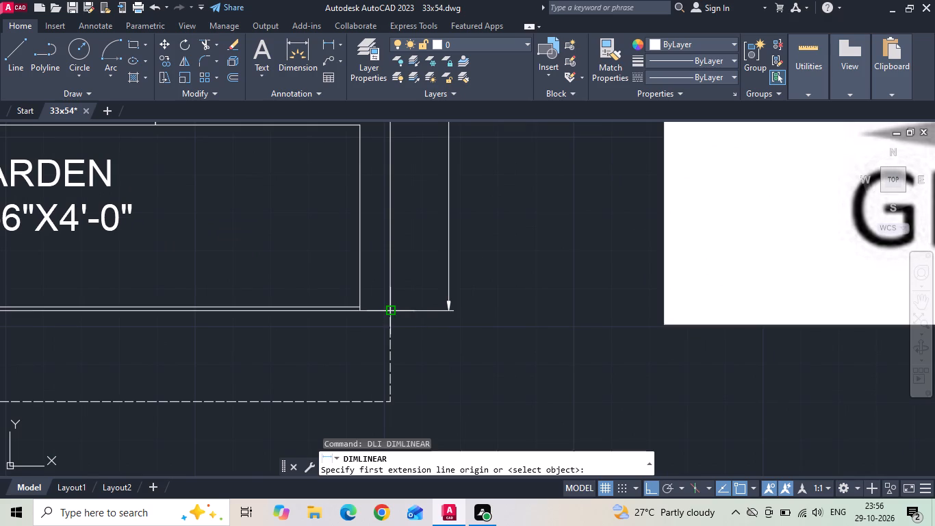
drag(389, 309, 390, 316)
click(391, 401)
scroll(447, 327, up, 1)
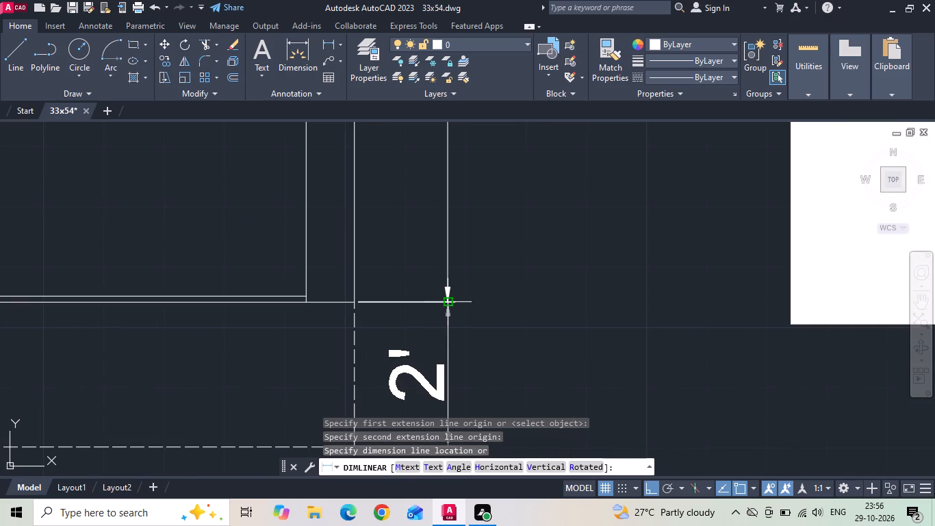
click(448, 303)
key(Escape)
scroll(407, 314, down, 3)
key(ctrl+s)
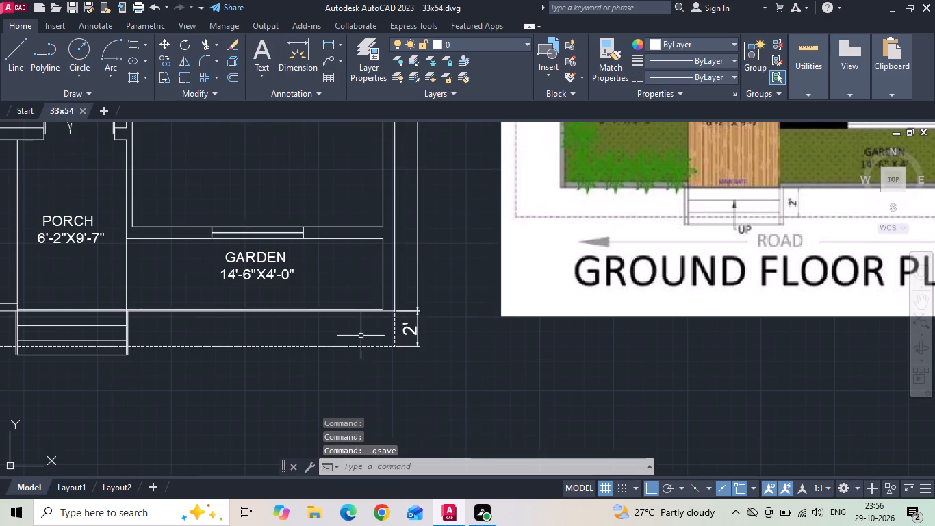
Copy the whole ground floor plan with its dimensions about 73'-6" straight up, above the original.
scroll(361, 335, down, 4)
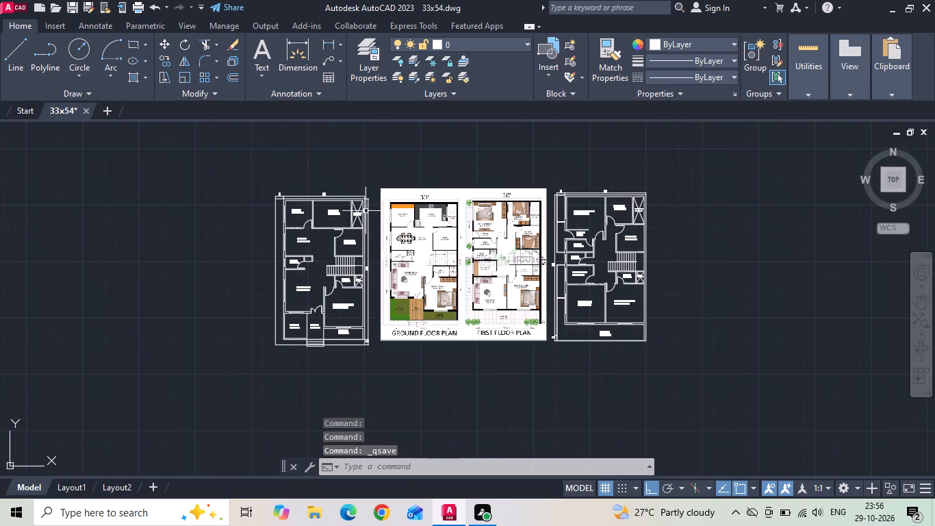
drag(373, 189, 373, 197)
click(232, 375)
right_click(233, 286)
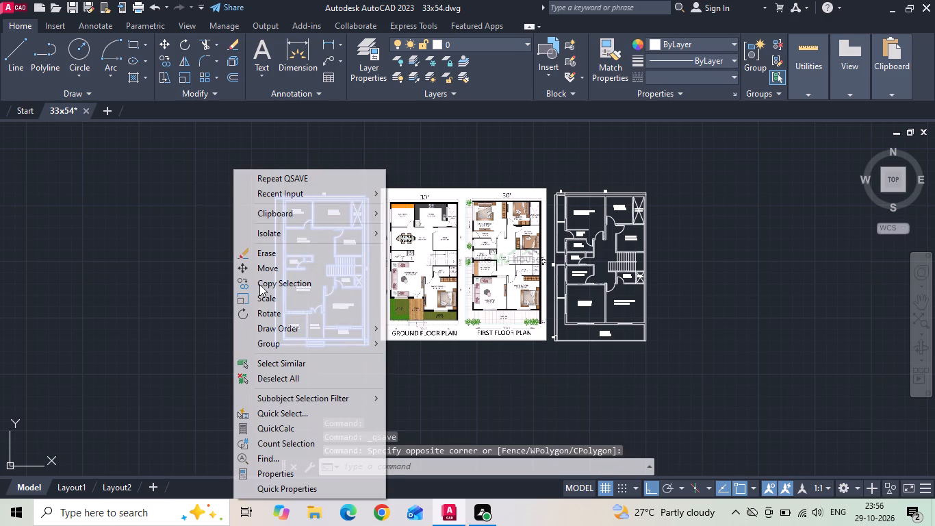
click(259, 284)
scroll(270, 343, down, 1)
click(283, 360)
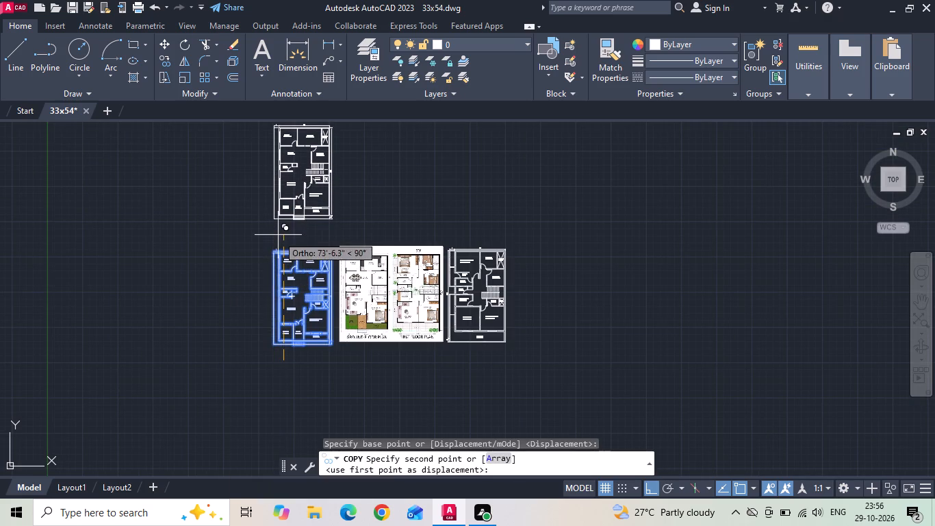
click(278, 235)
key(Escape)
Copy the whole first floor plan beside the copied ground floor plan, using its lower outer balcony corner as base point and Ortho off.
drag(526, 377, 522, 362)
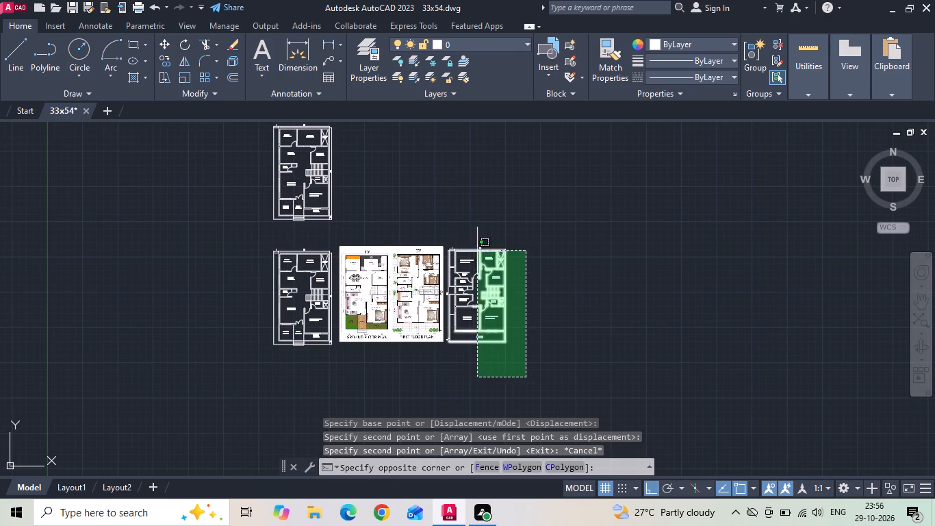
scroll(461, 233, up, 1)
click(433, 221)
right_click(437, 210)
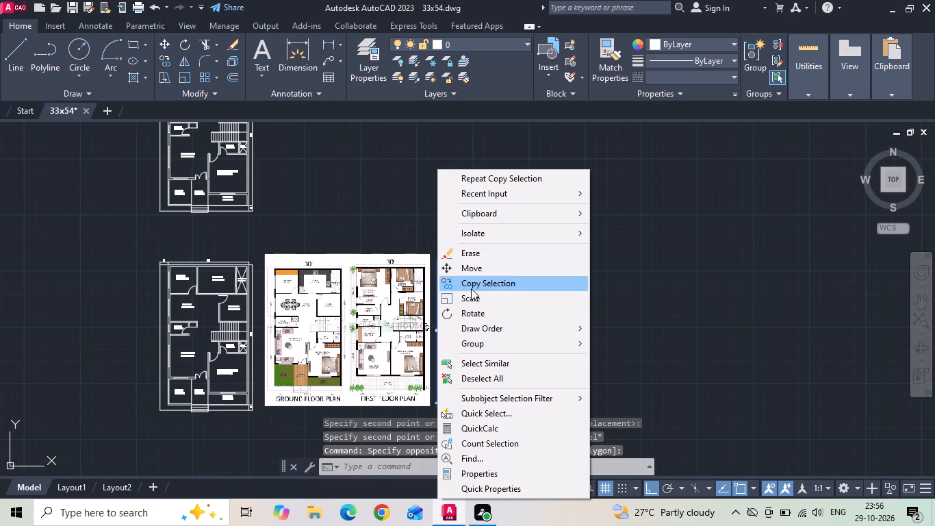
click(472, 278)
scroll(441, 414, up, 4)
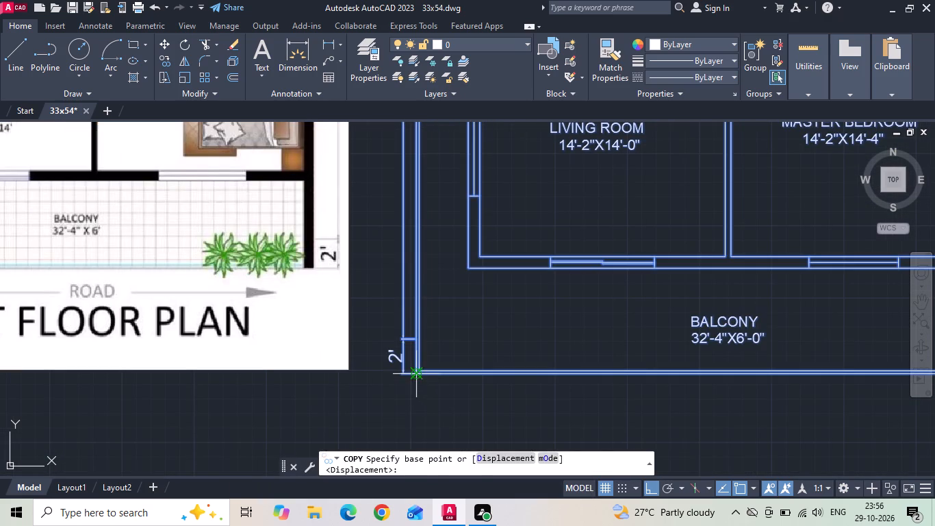
click(416, 369)
scroll(508, 365, down, 6)
scroll(418, 234, up, 4)
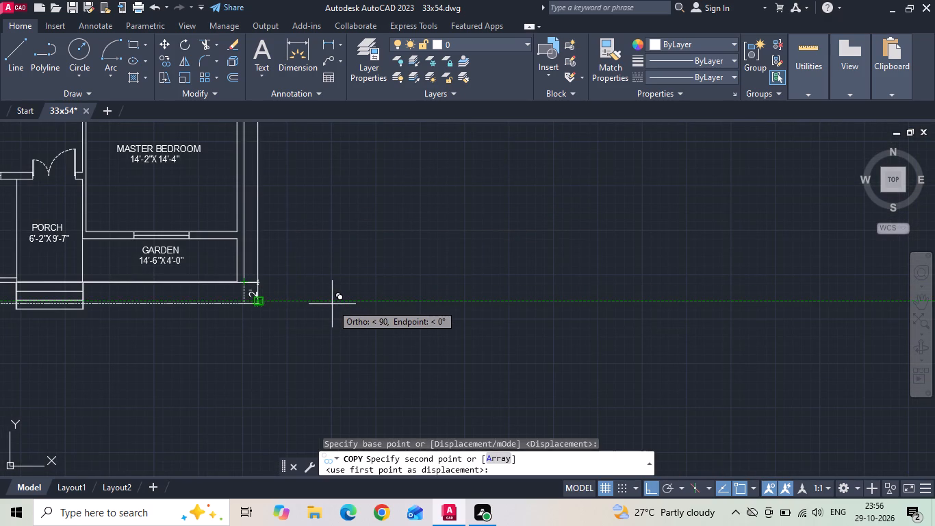
key(F8)
scroll(279, 303, up, 3)
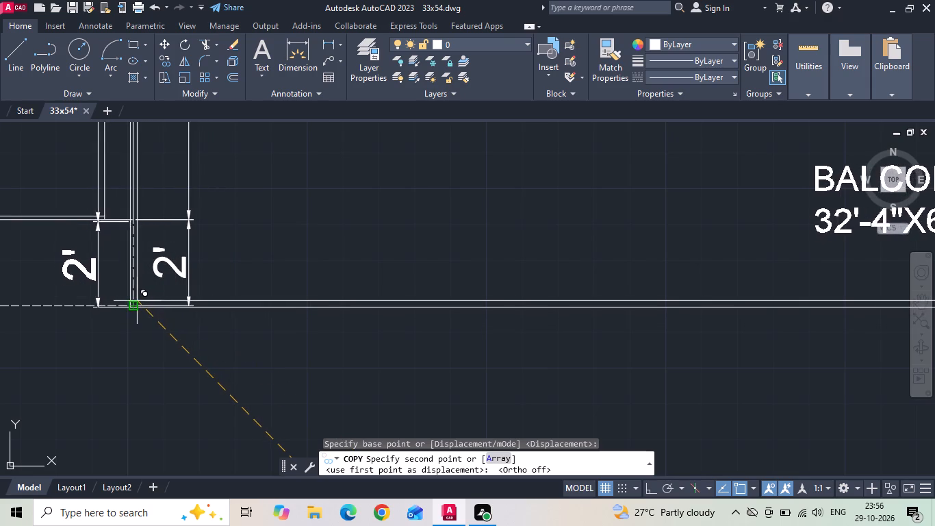
click(344, 299)
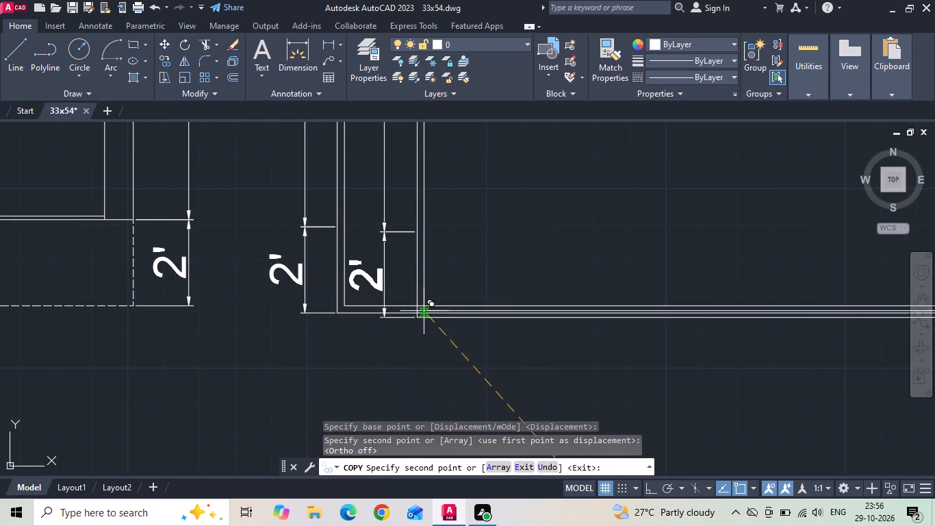
scroll(424, 310, down, 3)
key(Escape)
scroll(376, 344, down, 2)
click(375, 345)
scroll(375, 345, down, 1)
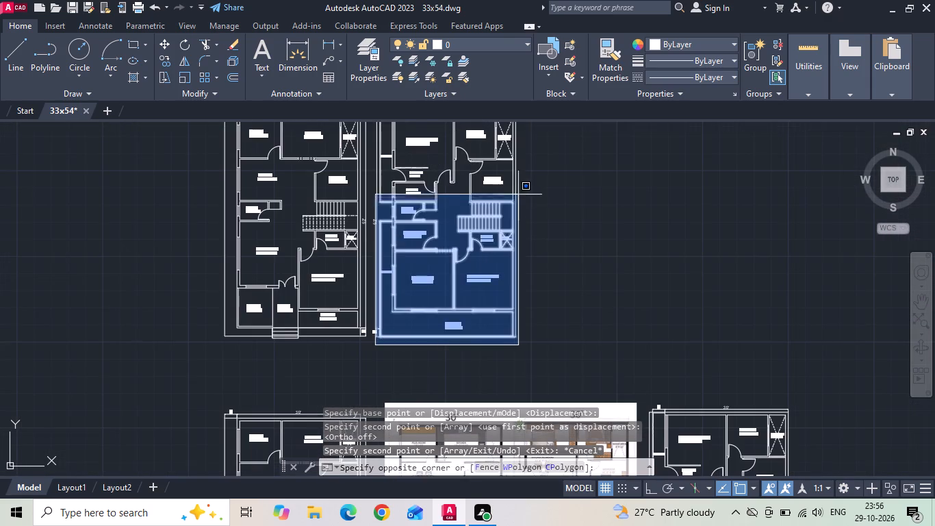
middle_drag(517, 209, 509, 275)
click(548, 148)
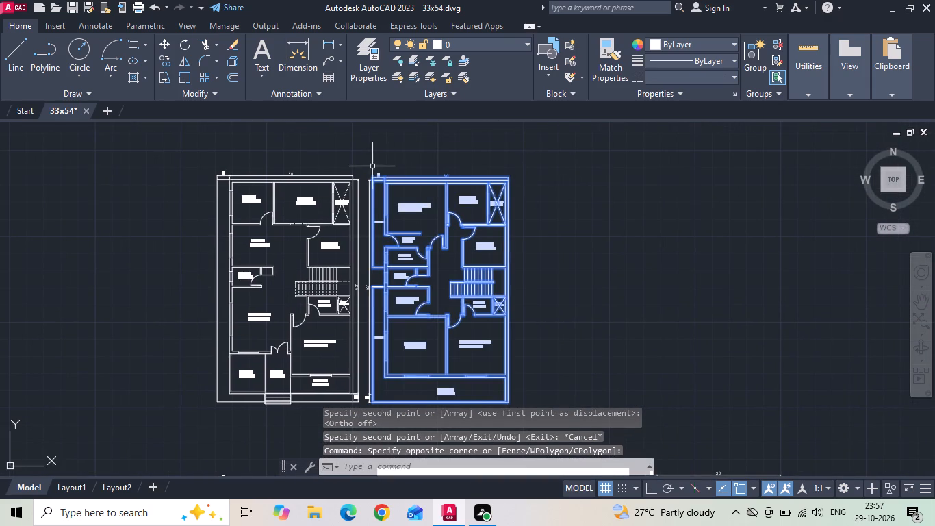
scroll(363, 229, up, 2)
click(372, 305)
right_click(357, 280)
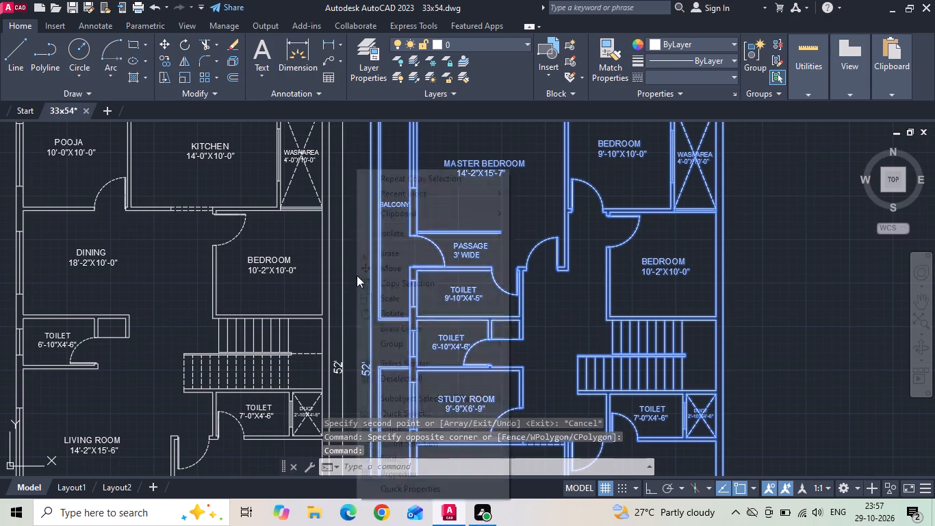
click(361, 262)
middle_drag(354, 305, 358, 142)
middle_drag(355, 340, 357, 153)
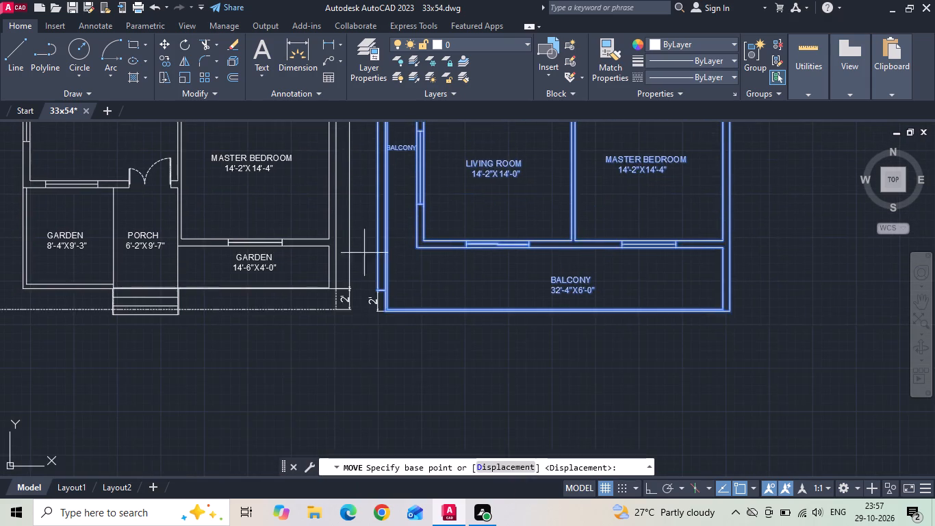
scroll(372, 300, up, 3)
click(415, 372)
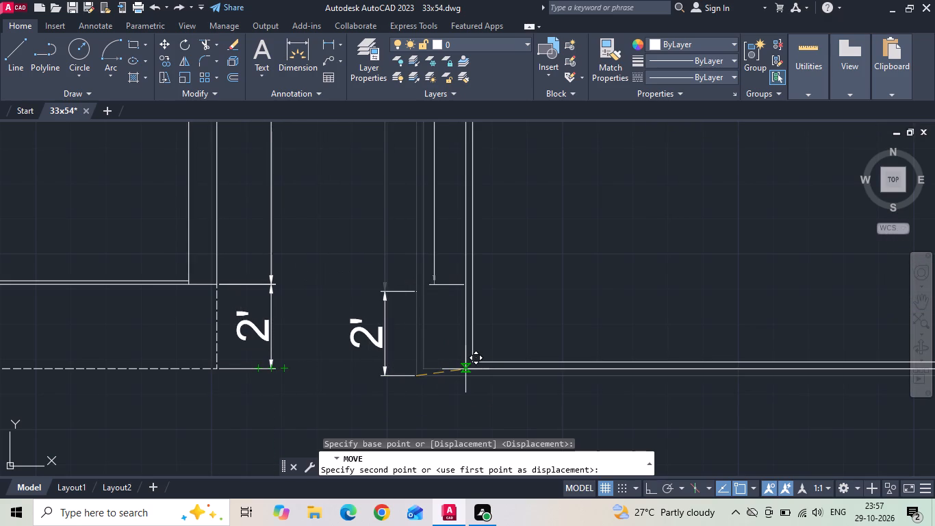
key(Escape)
Move the copied first floor plan so its bottom edge lines up with the copied ground floor's dashed front boundary.
scroll(365, 360, down, 2)
click(359, 378)
scroll(359, 378, down, 2)
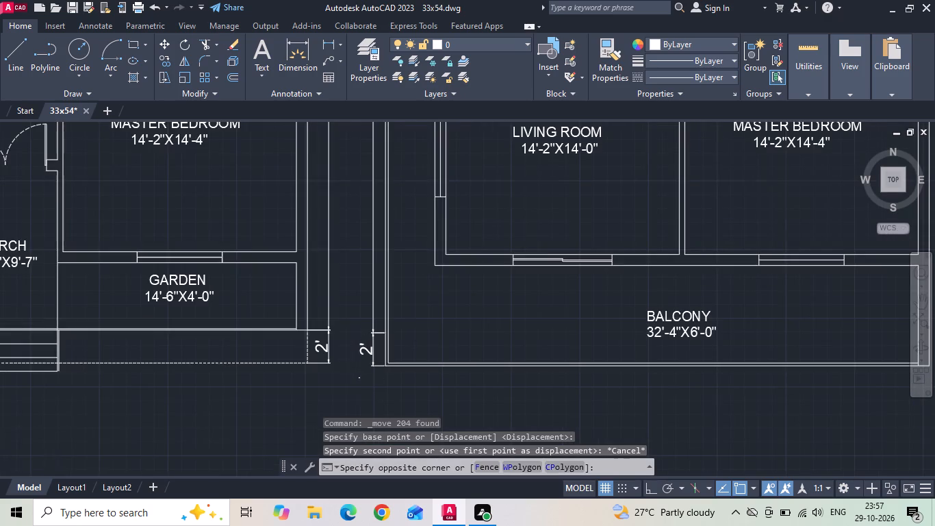
middle_drag(502, 267, 506, 318)
scroll(506, 318, down, 1)
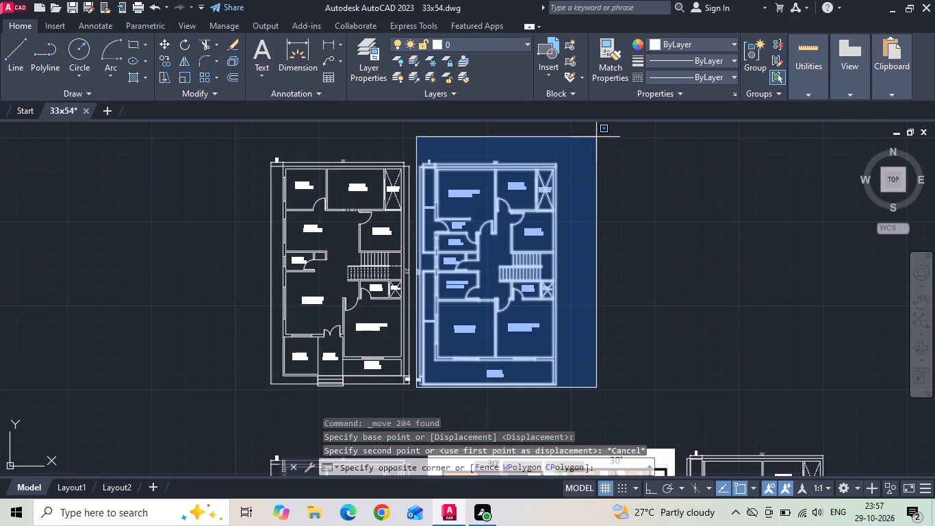
click(596, 138)
right_click(596, 164)
click(611, 261)
scroll(403, 381, up, 1)
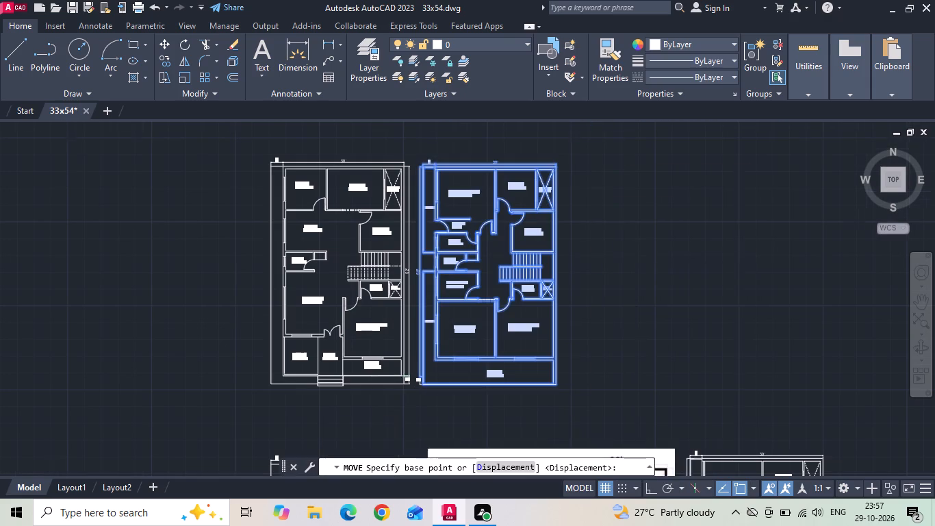
scroll(403, 381, up, 4)
click(502, 399)
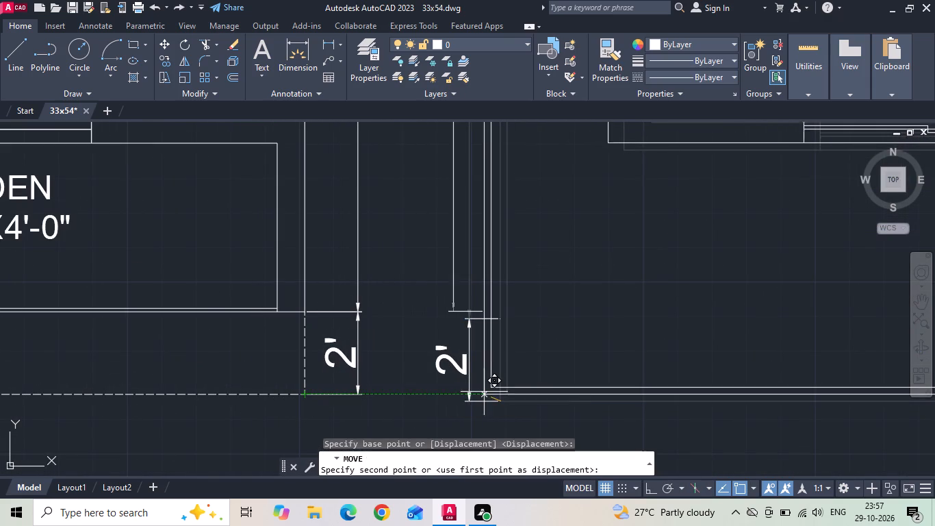
click(494, 392)
key(Escape)
Move the short vertical dimension beside the copied balcony up so its upper end meets the overall vertical dimension's lower end.
click(480, 377)
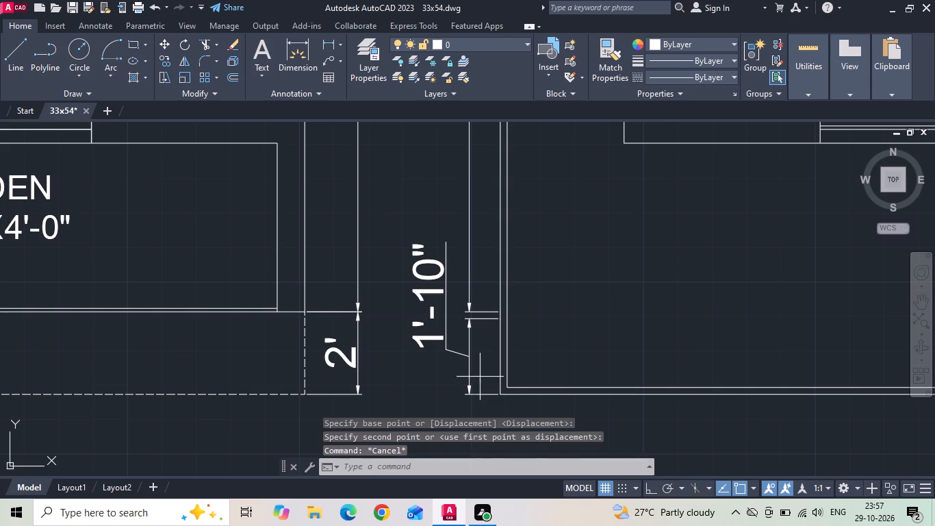
click(435, 360)
right_click(435, 360)
click(478, 248)
scroll(496, 326, up, 2)
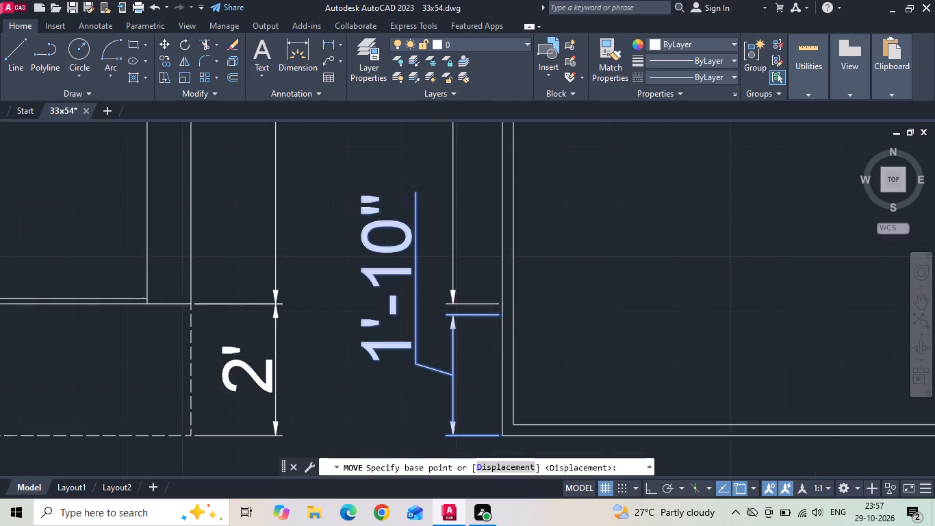
click(505, 310)
click(505, 289)
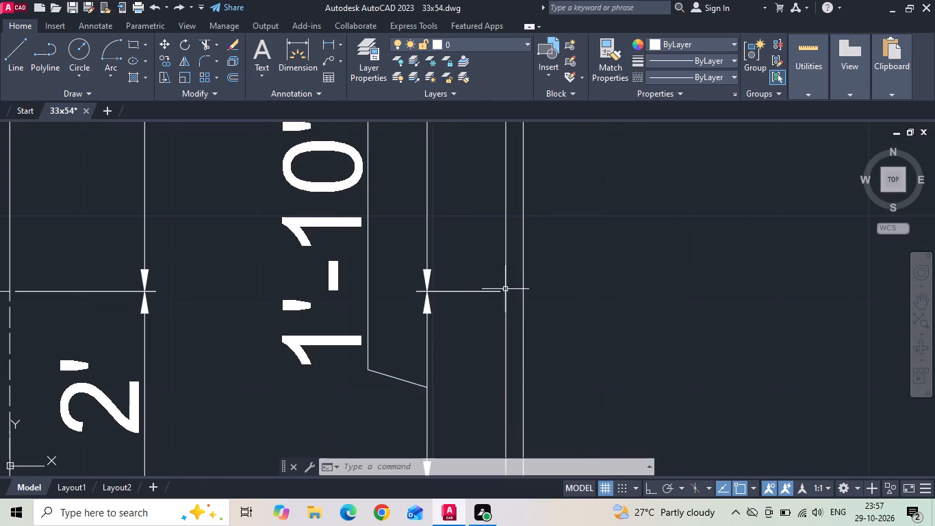
Stretch the short vertical dimension's lower end down to the copied balcony's outer bottom corner.
scroll(433, 274, down, 2)
scroll(451, 347, up, 1)
drag(451, 359, 448, 368)
click(446, 373)
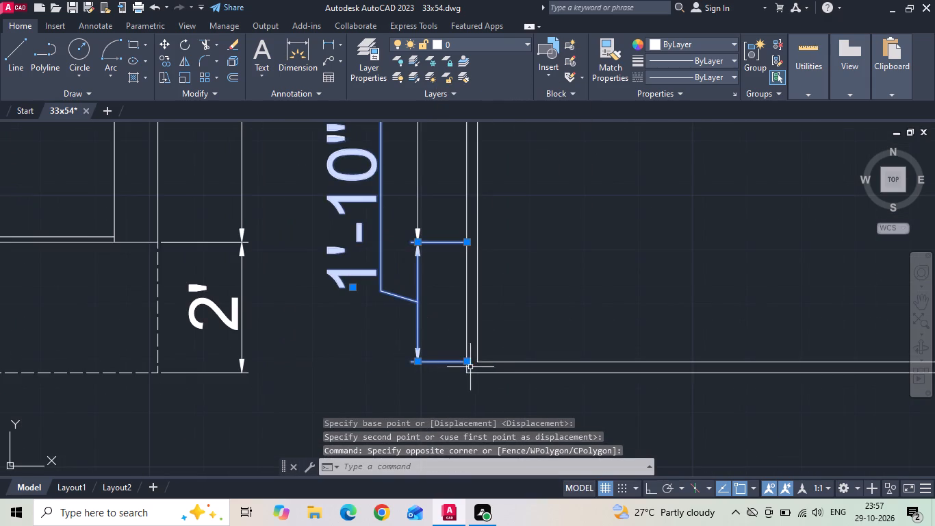
click(466, 362)
click(467, 375)
key(Escape)
Move the copied first floor plan and its dimensions horizontally with Ortho on, widening the gap from the copied ground floor plan.
scroll(418, 368, down, 3)
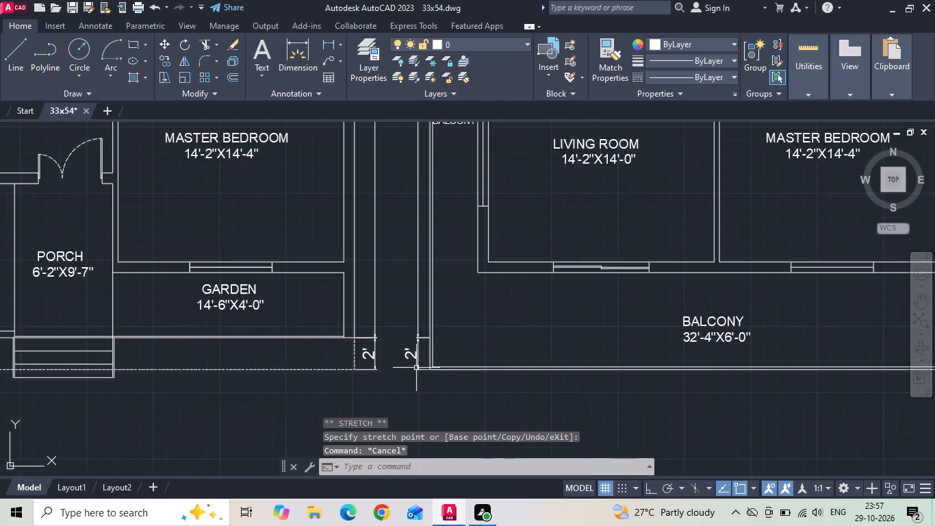
scroll(416, 368, down, 3)
drag(411, 381, 416, 380)
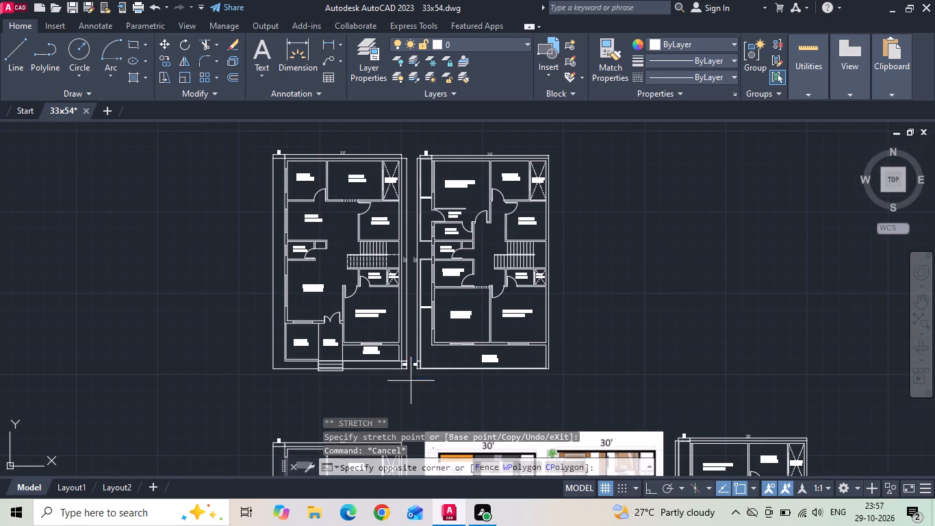
drag(416, 380, 420, 378)
click(598, 140)
right_click(610, 207)
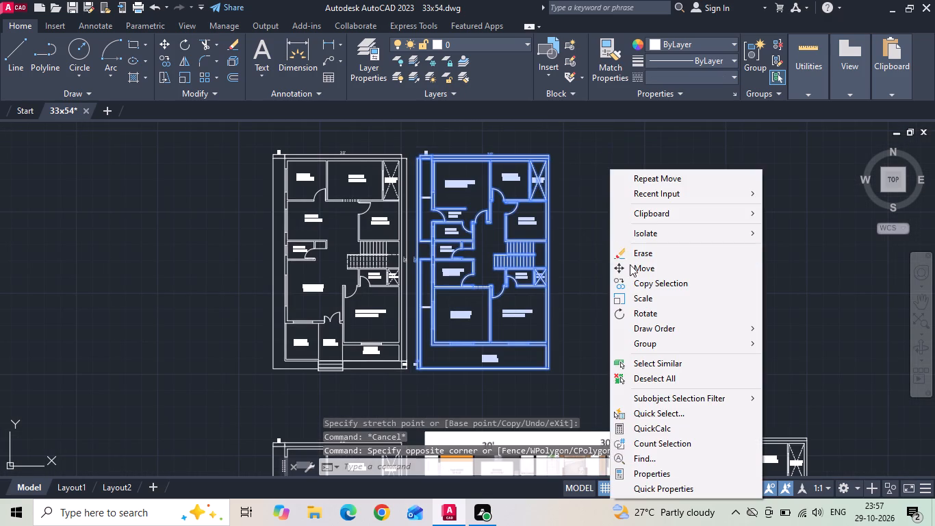
click(630, 264)
key(F8)
click(634, 267)
click(652, 267)
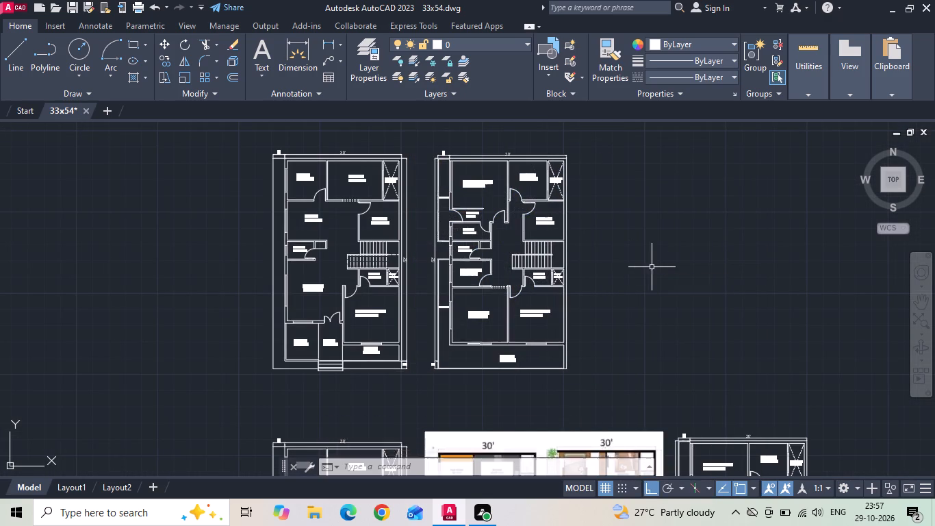
Copy the copied first floor's front BALCONY label straight down about 5'-3", placing it below the plan.
click(507, 357)
right_click(506, 357)
click(540, 260)
scroll(504, 371, up, 1)
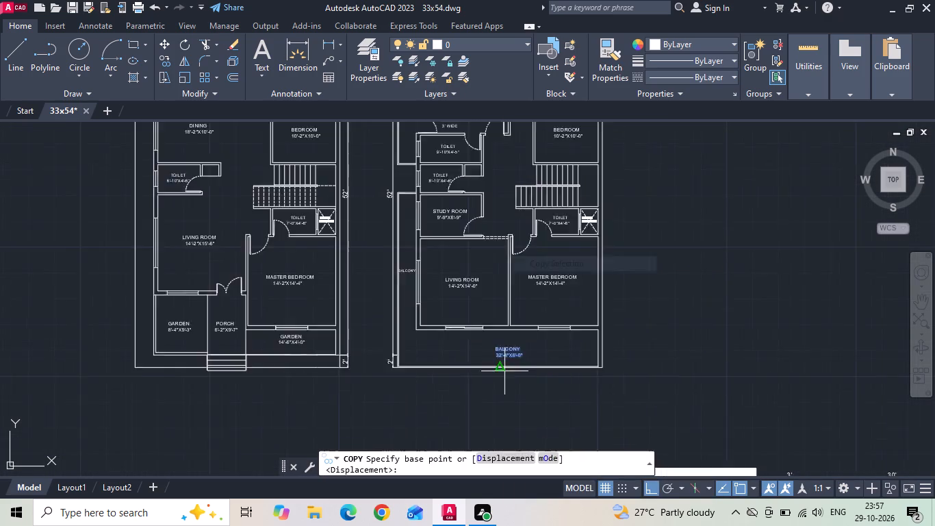
scroll(504, 371, up, 3)
middle_drag(496, 373, 484, 242)
drag(487, 255, 488, 327)
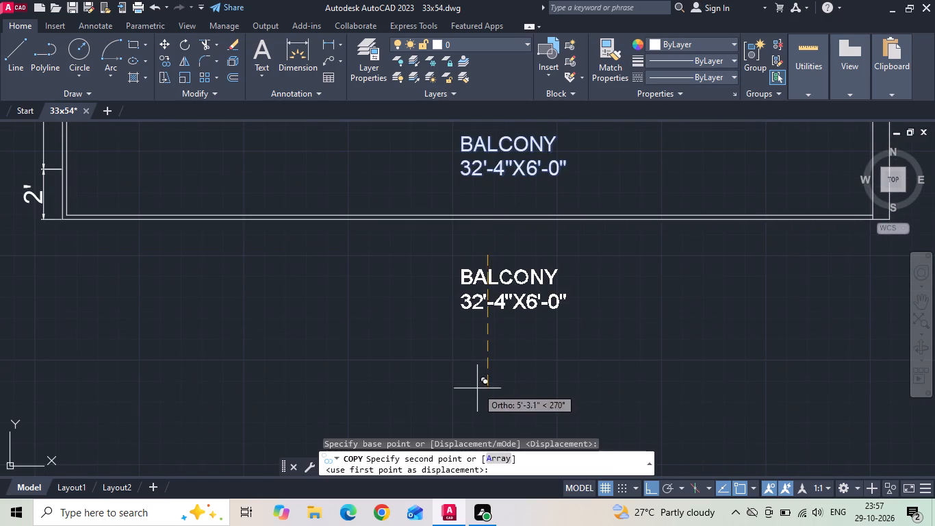
click(476, 388)
key(Escape)
Change the label below the plan to FIRST FLOOR PLAN with 1' text height, and widen its frame to fit one line.
double_click(480, 275)
key(ctrl+a)
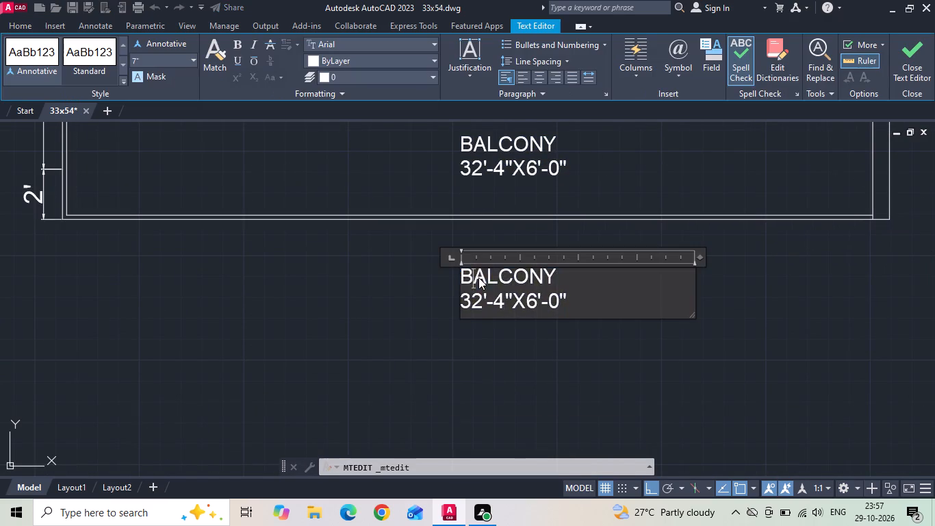
click(156, 64)
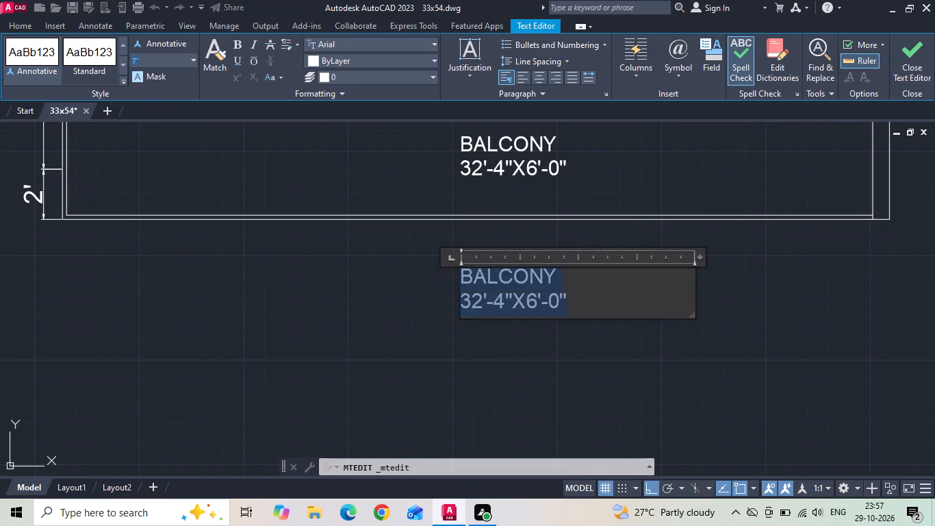
key(BackSpace)
key(1)
key(apostrophe)
key(Return)
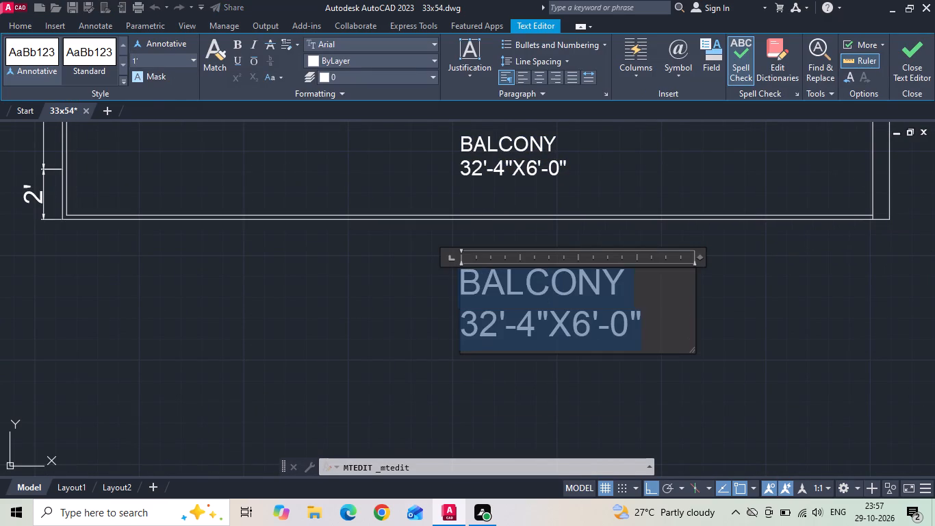
key(BackSpace)
text(FIRST FLOOR)
key(space)
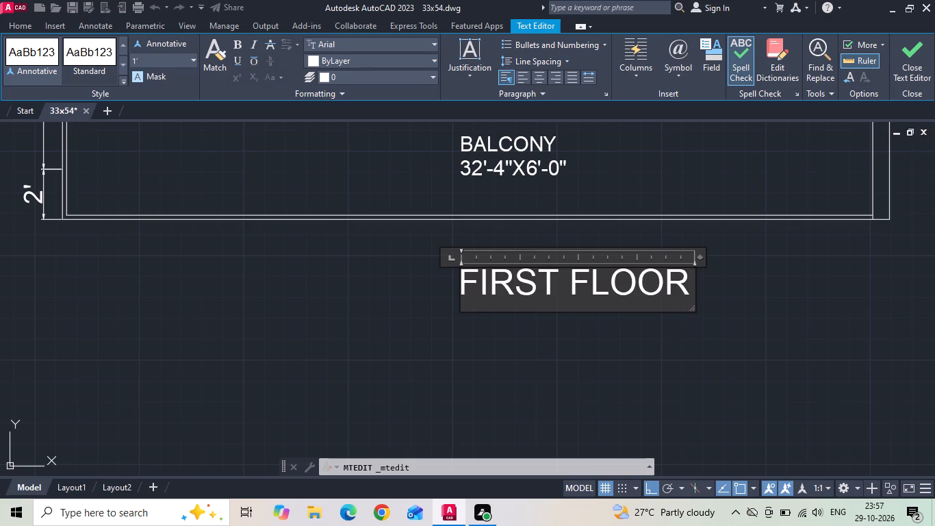
text(PLAN)
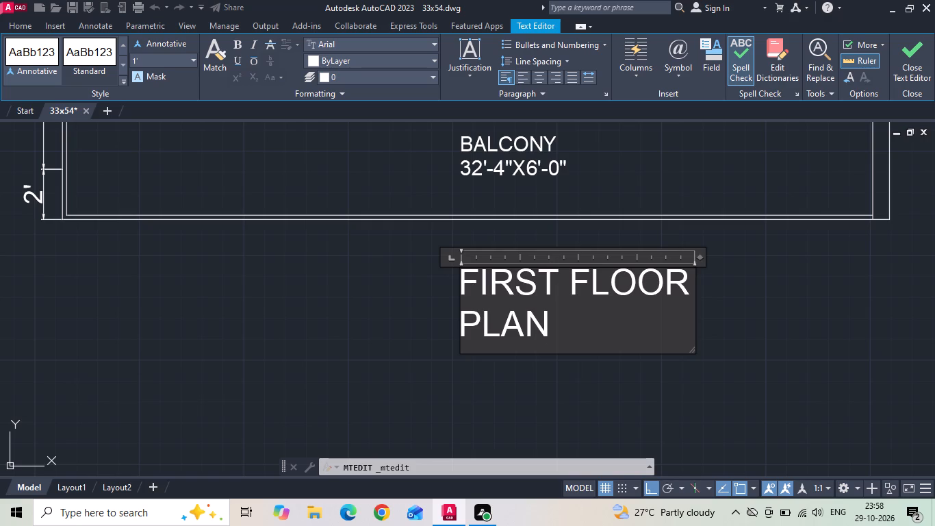
drag(695, 301, 836, 290)
click(710, 370)
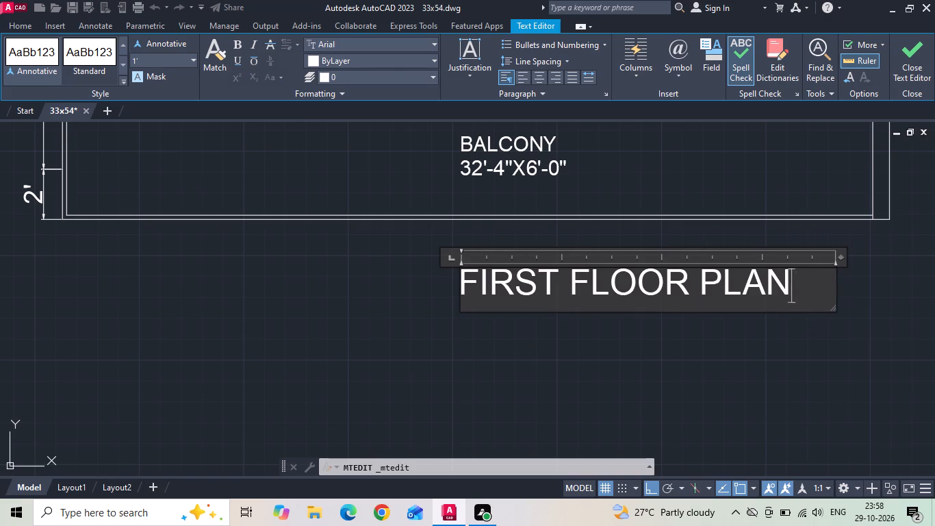
Move the FIRST FLOOR PLAN title horizontally to the left so it sits centred beneath its plan.
scroll(599, 268, down, 1)
click(578, 277)
click(513, 284)
right_click(511, 284)
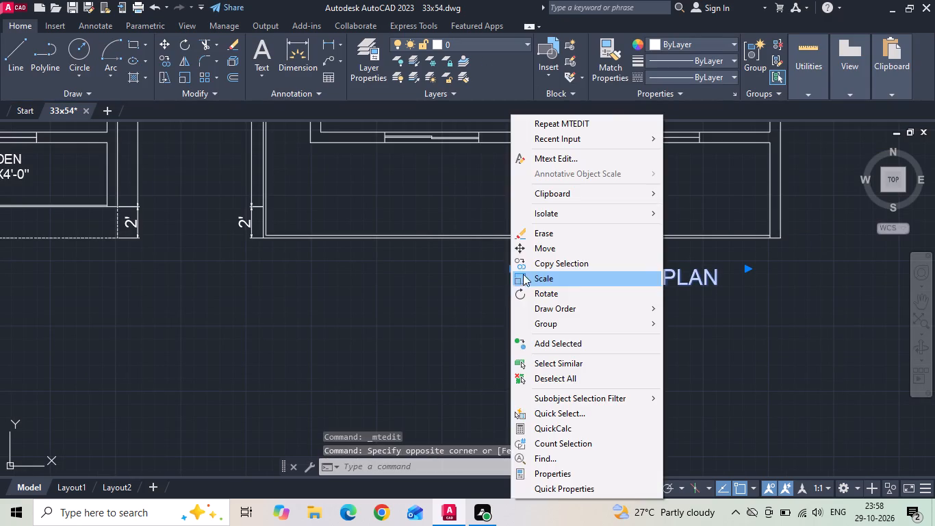
click(539, 251)
click(556, 342)
click(505, 340)
Copy the FIRST FLOOR PLAN title horizontally with Ortho on to a spot beneath the copied ground floor plan.
click(522, 271)
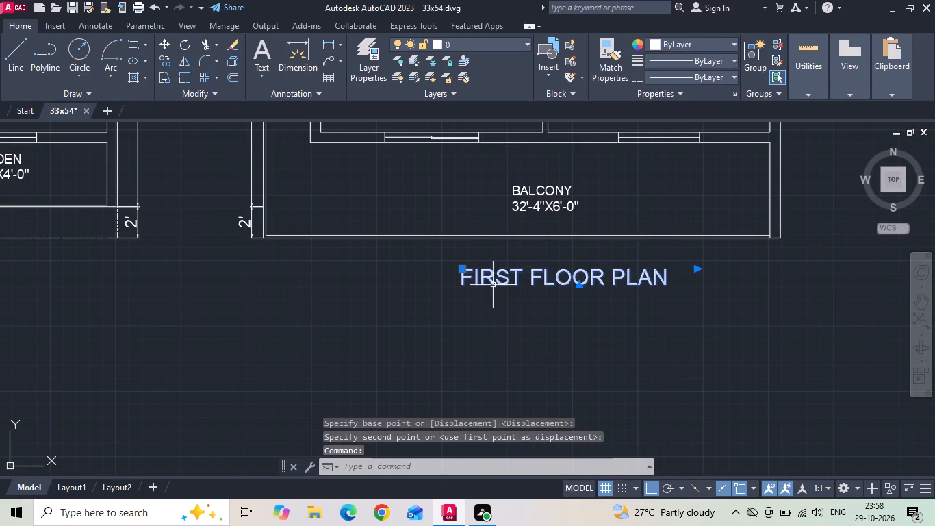
right_click(491, 286)
click(504, 269)
scroll(563, 282, down, 2)
drag(554, 313, 541, 314)
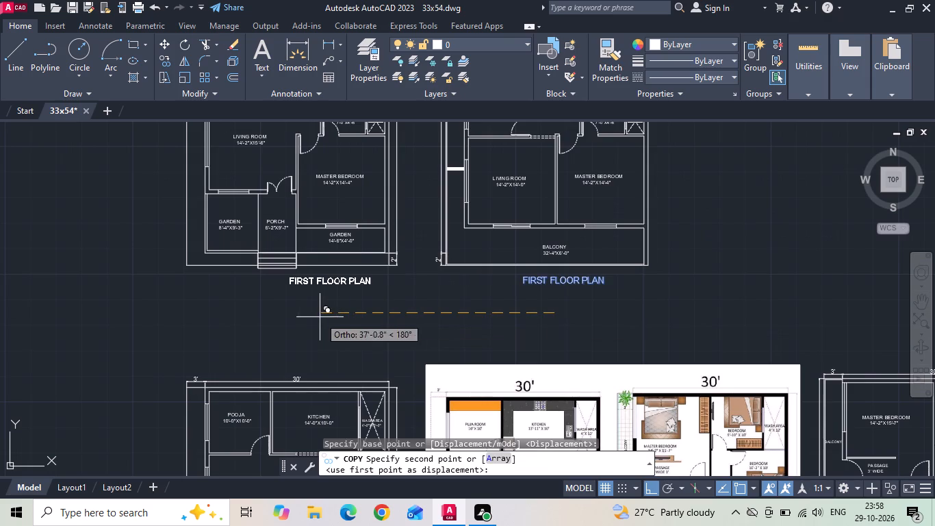
click(274, 324)
key(Escape)
Change the title under the copied ground floor to GROUND FLOOR PLAN and widen its frame to fit one line.
double_click(259, 281)
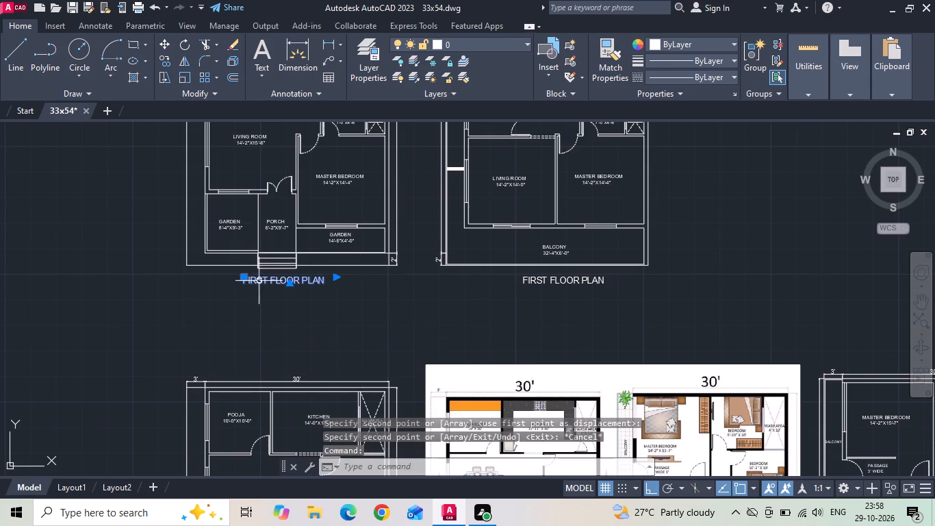
scroll(259, 281, up, 2)
drag(267, 288, 226, 292)
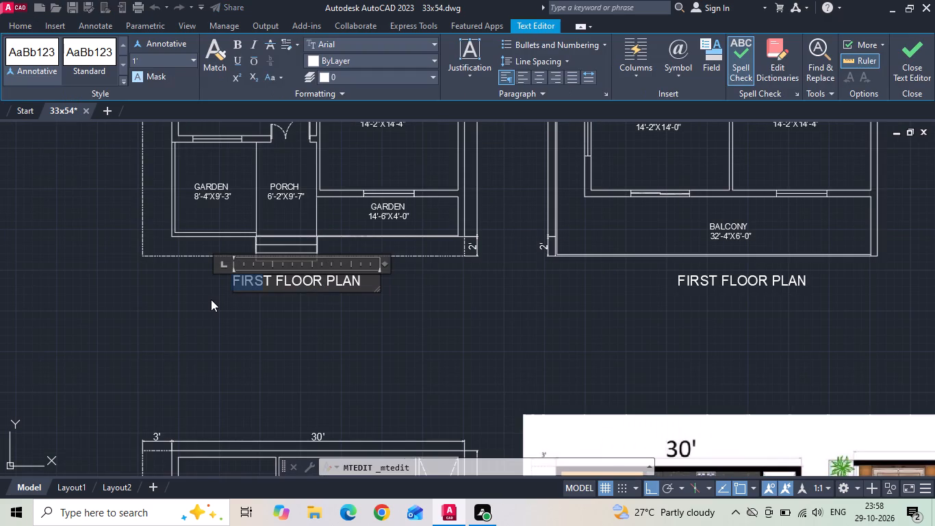
key(BackSpace)
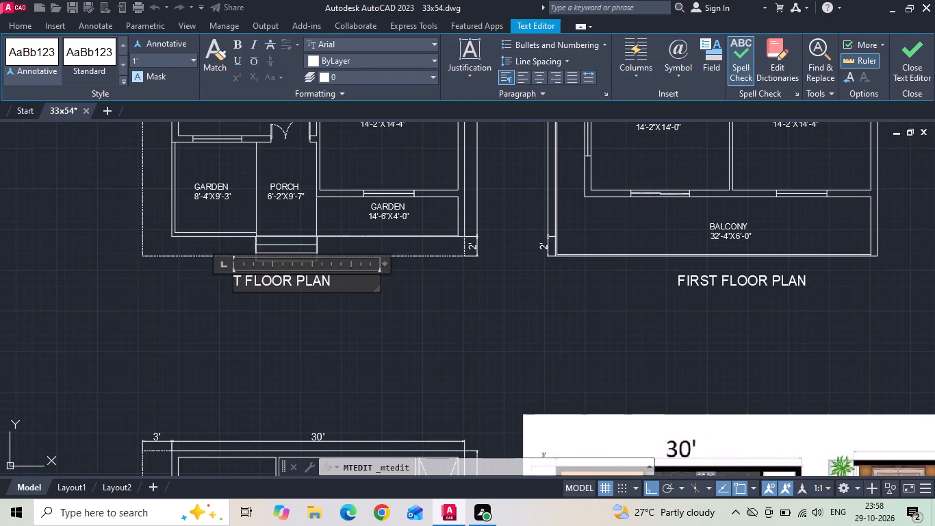
click(242, 280)
key(BackSpace)
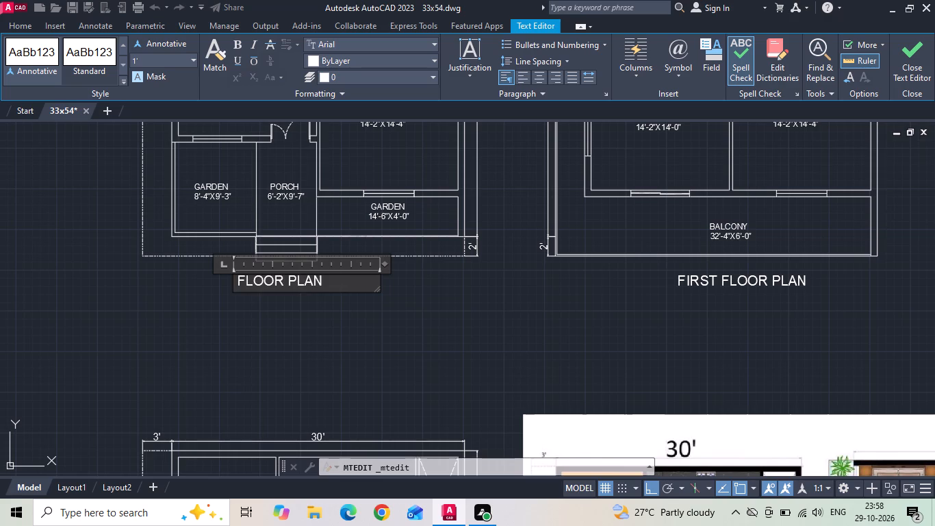
text(GROUND)
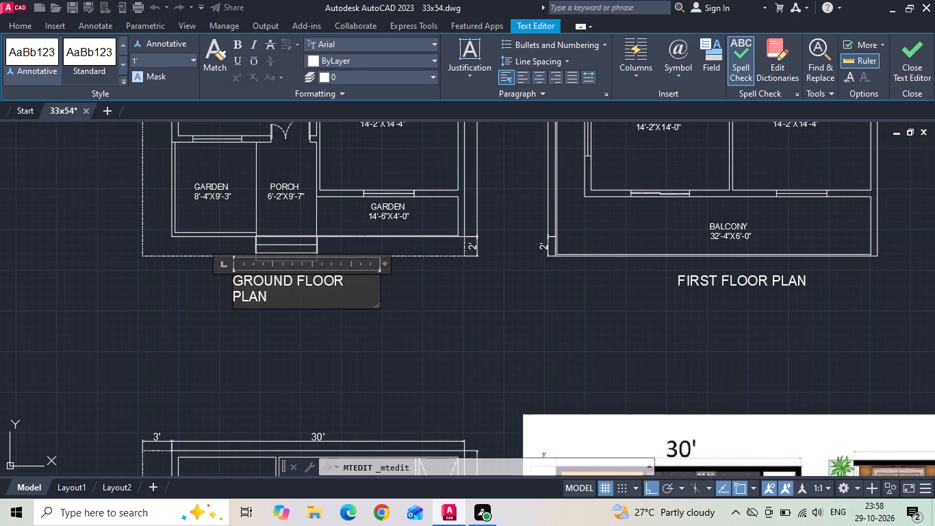
drag(381, 286, 441, 287)
double_click(343, 283)
drag(379, 290, 450, 283)
click(394, 314)
Draw a horizontal line about 3'-10.5" long from the first solid tread's middle across the copied ground floor's upper stair flight.
scroll(387, 323, down, 2)
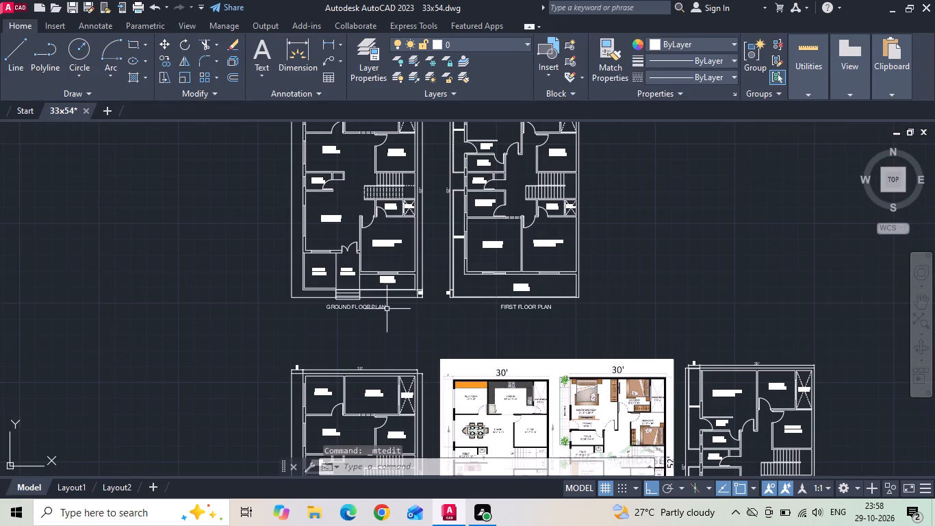
scroll(537, 459, up, 4)
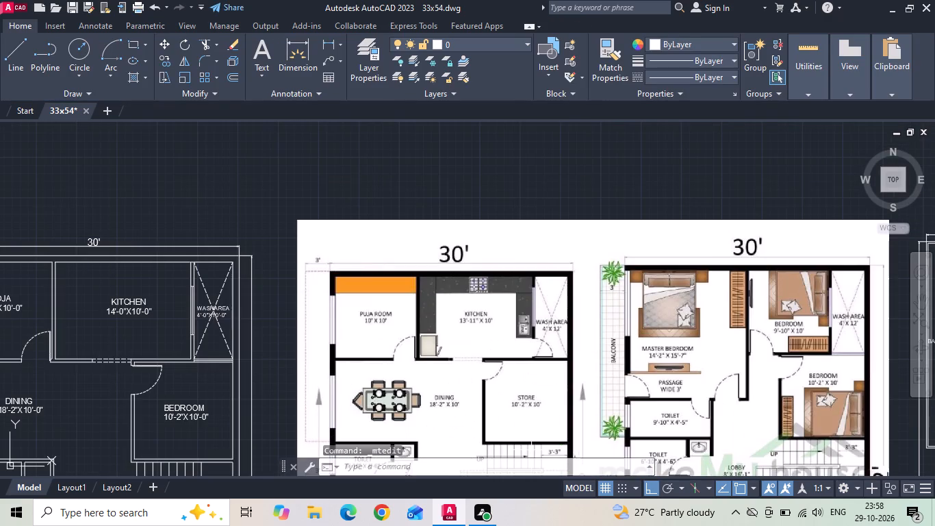
scroll(494, 352, down, 1)
scroll(494, 455, up, 2)
scroll(500, 379, down, 3)
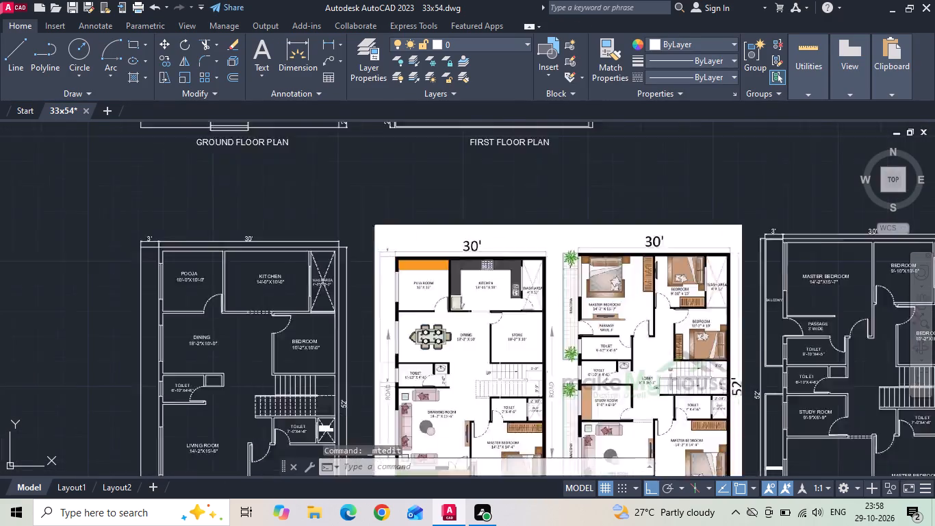
middle_drag(320, 186, 329, 309)
scroll(346, 246, up, 4)
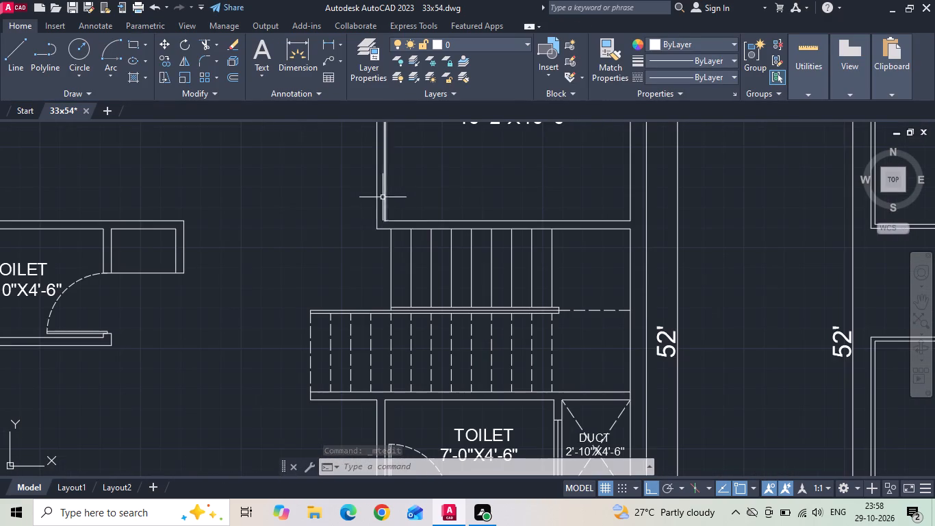
text(L)
key(space)
scroll(420, 282, up, 2)
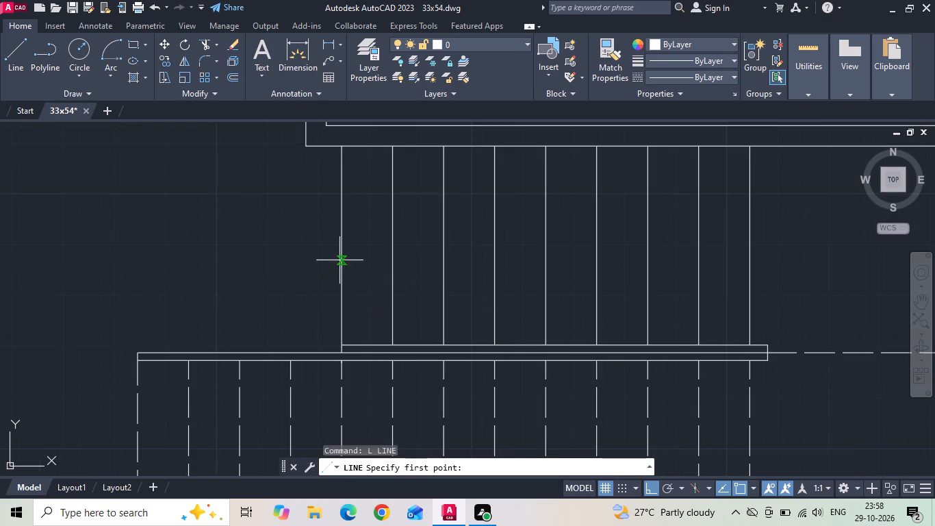
drag(342, 254, 351, 255)
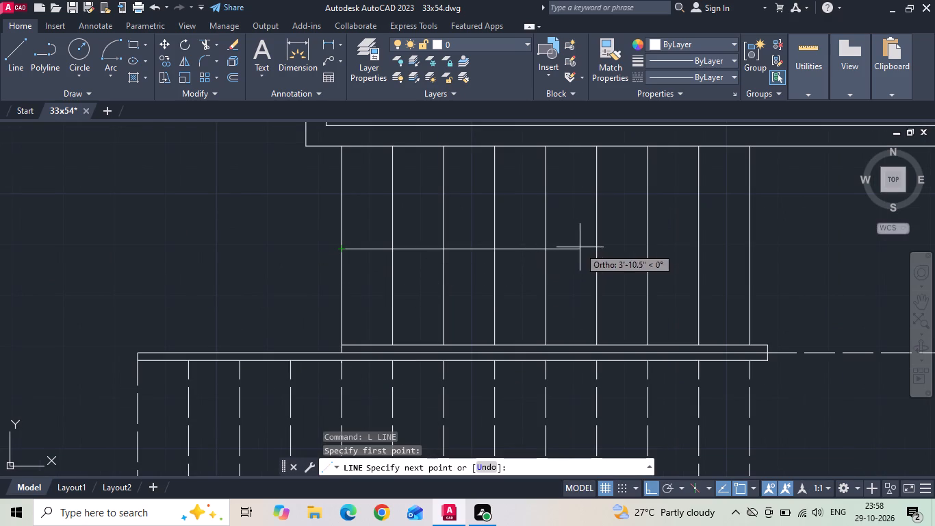
click(580, 247)
key(Escape)
Stretch the stair line's starting end horizontally outward, a short distance beyond the first tread.
drag(367, 266, 365, 260)
click(359, 236)
drag(342, 247, 341, 247)
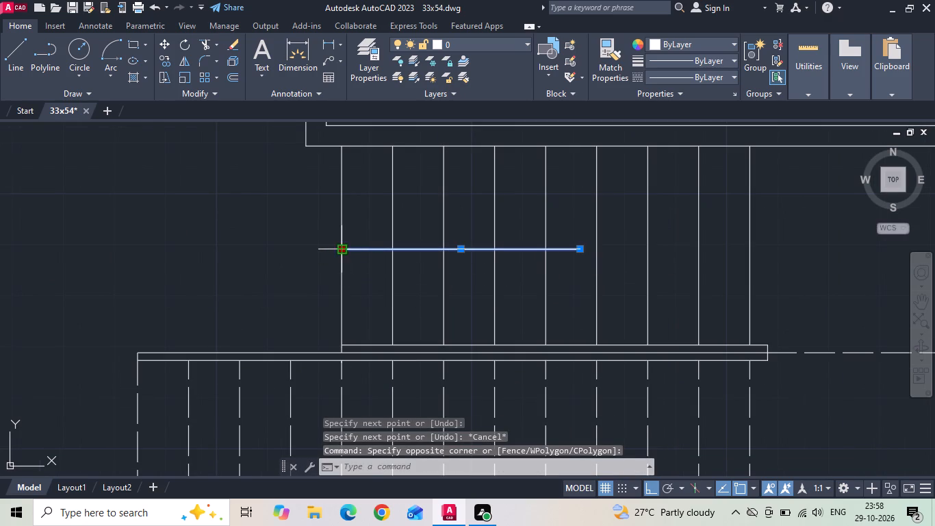
drag(341, 247, 331, 249)
click(311, 250)
key(Escape)
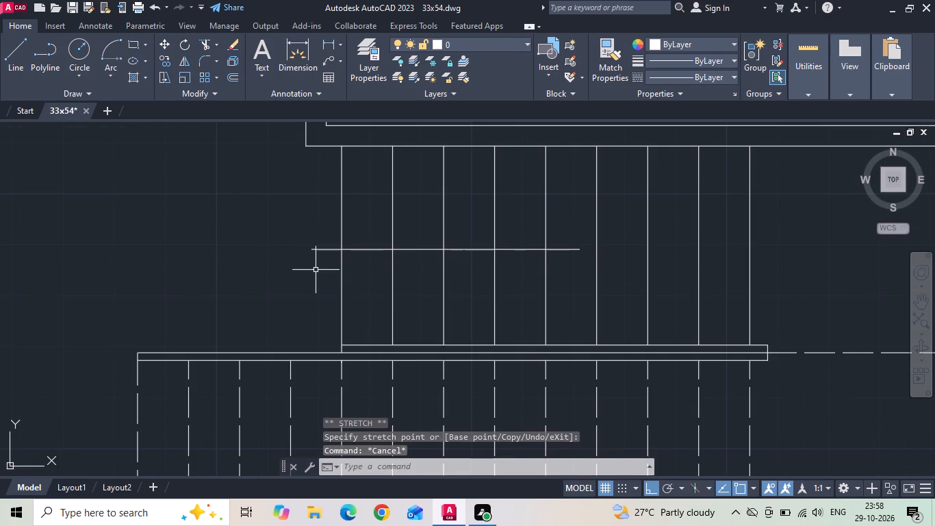
Draw a three-sided polygon, inscribed with a radius of about 2", centred on the stair line near its far end and pointing along it.
text(POL)
key(space)
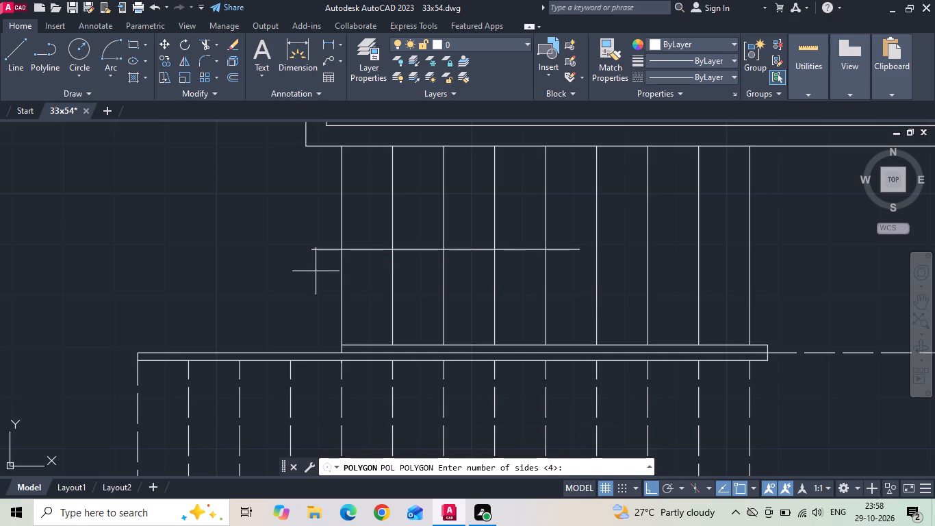
key(3)
key(space)
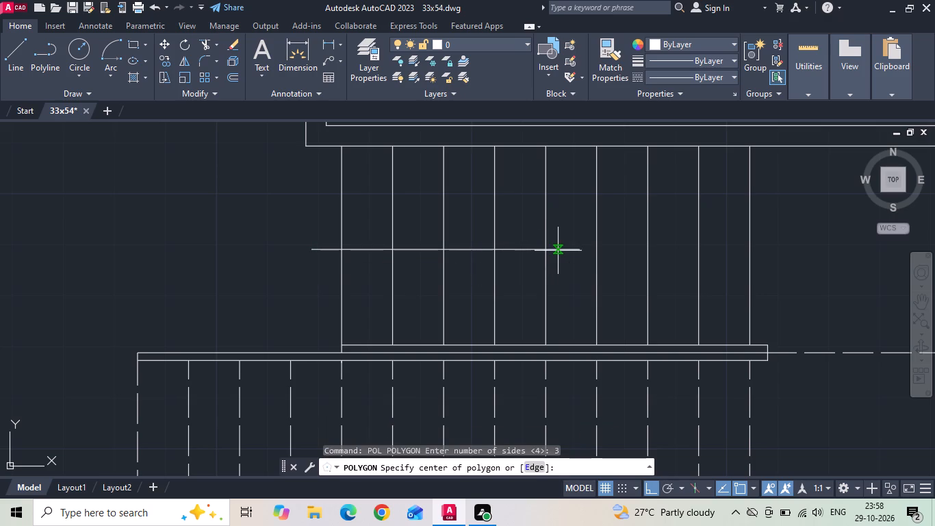
key(space)
click(559, 251)
key(space)
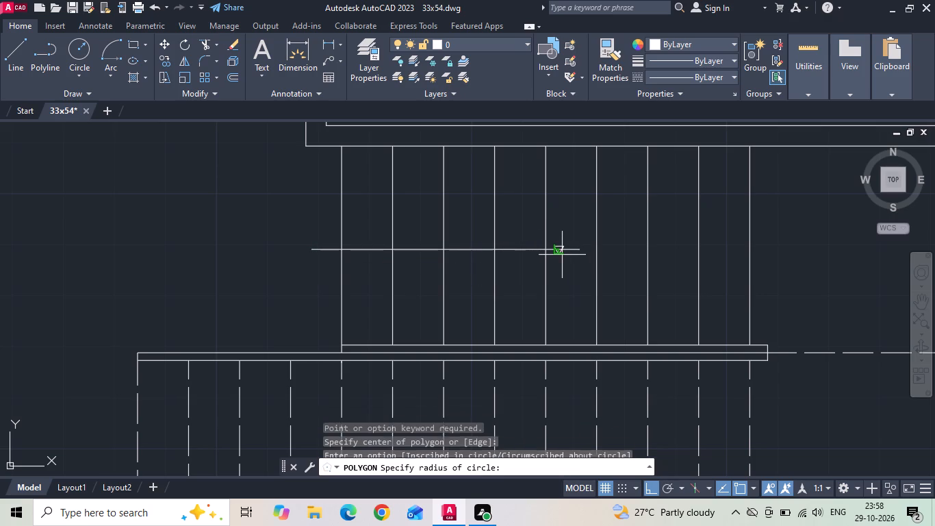
scroll(568, 243, up, 1)
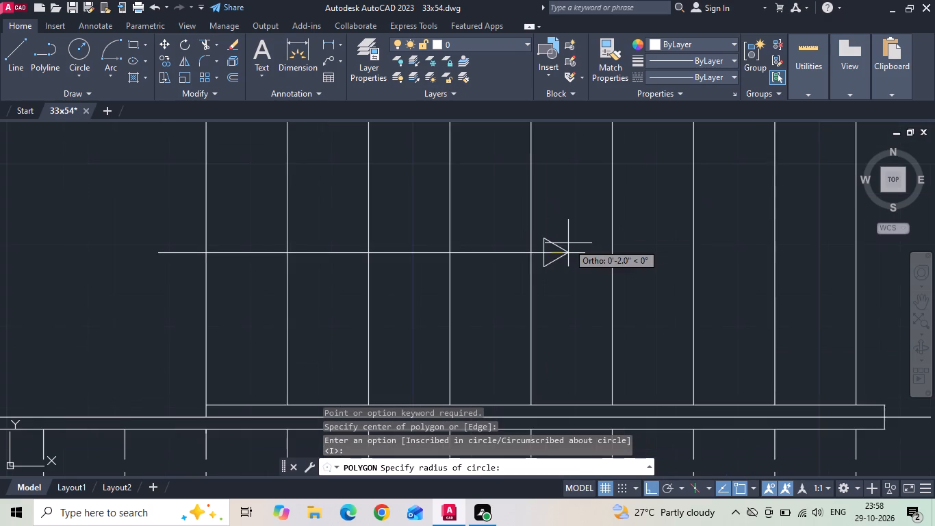
scroll(568, 243, up, 1)
click(568, 243)
Stretch the triangle's tip farther along the line's direction to form a longer arrowhead.
click(556, 251)
click(568, 258)
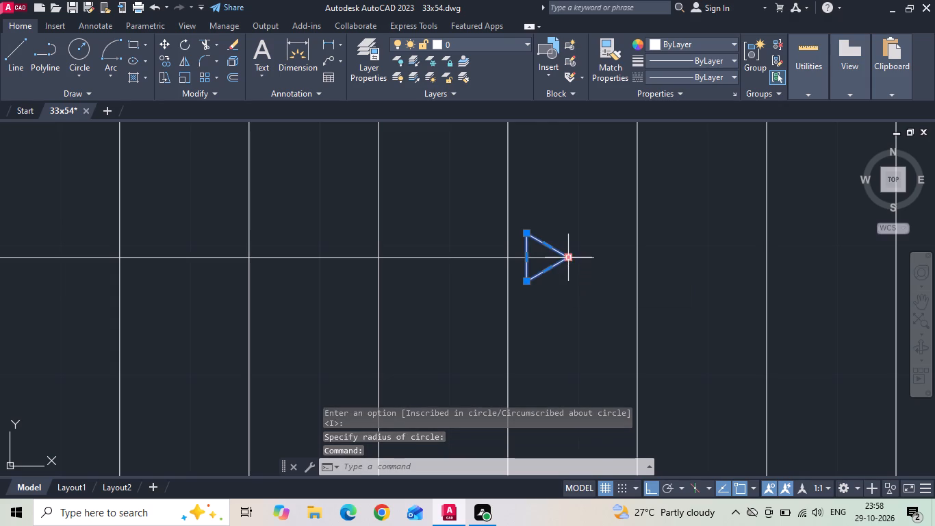
click(626, 260)
key(Escape)
Trim the part of the stair line that lies inside the arrowhead.
key(t)
key(r)
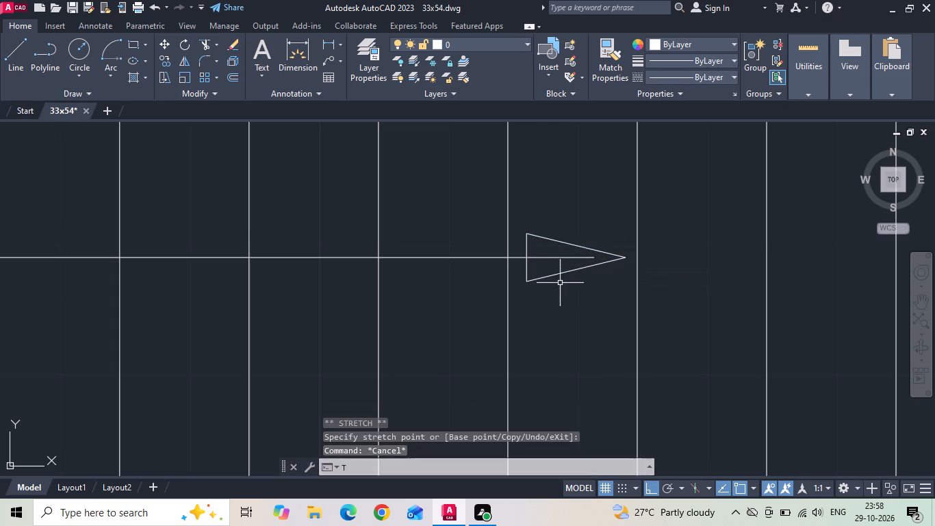
key(space)
click(546, 259)
scroll(547, 258, down, 2)
key(Escape)
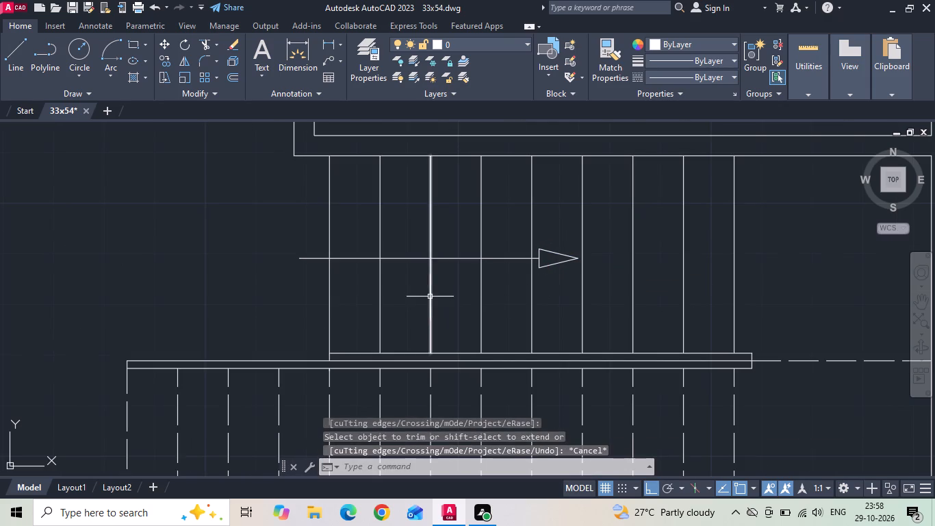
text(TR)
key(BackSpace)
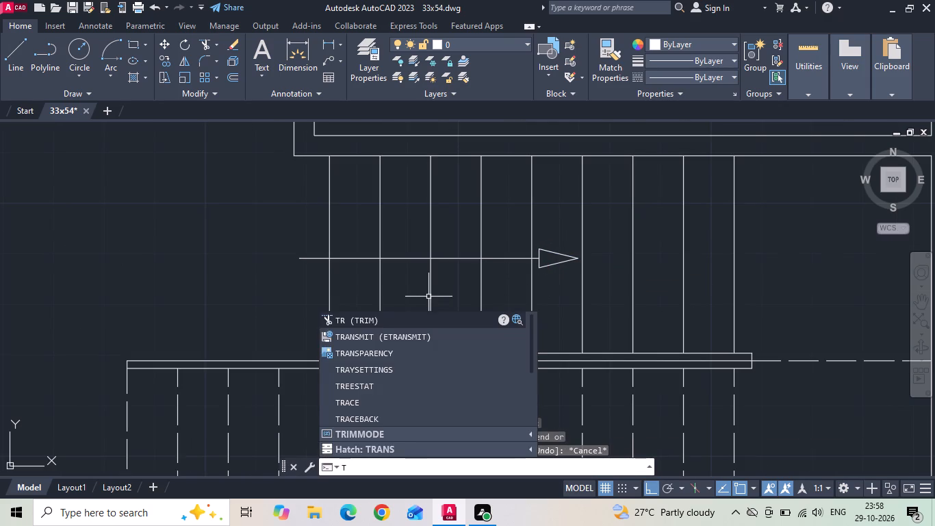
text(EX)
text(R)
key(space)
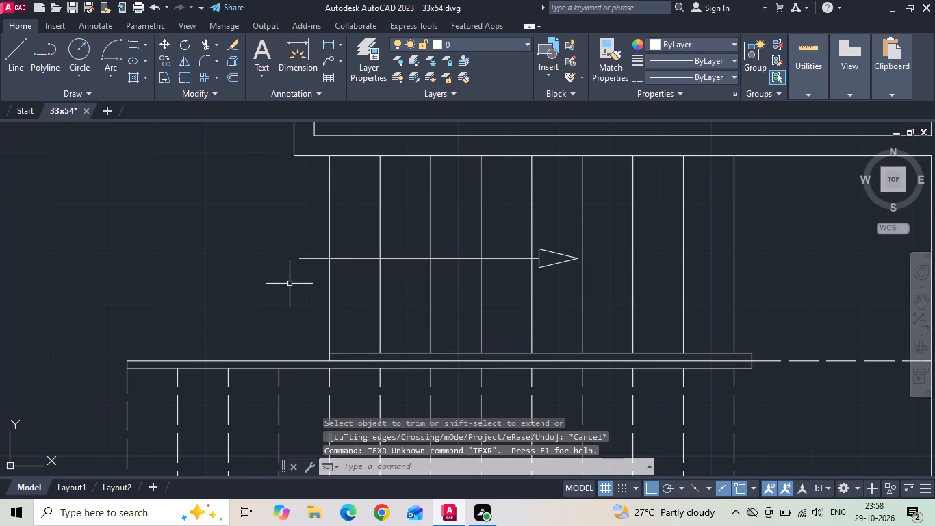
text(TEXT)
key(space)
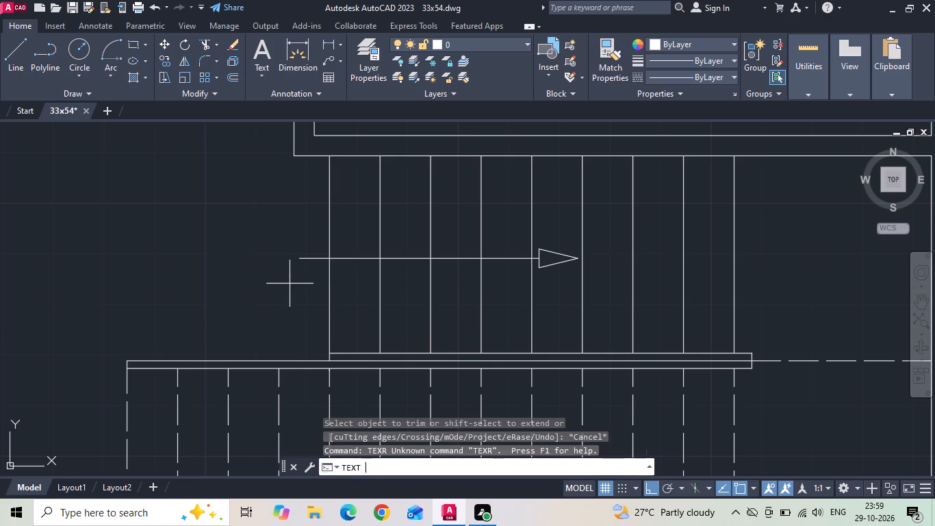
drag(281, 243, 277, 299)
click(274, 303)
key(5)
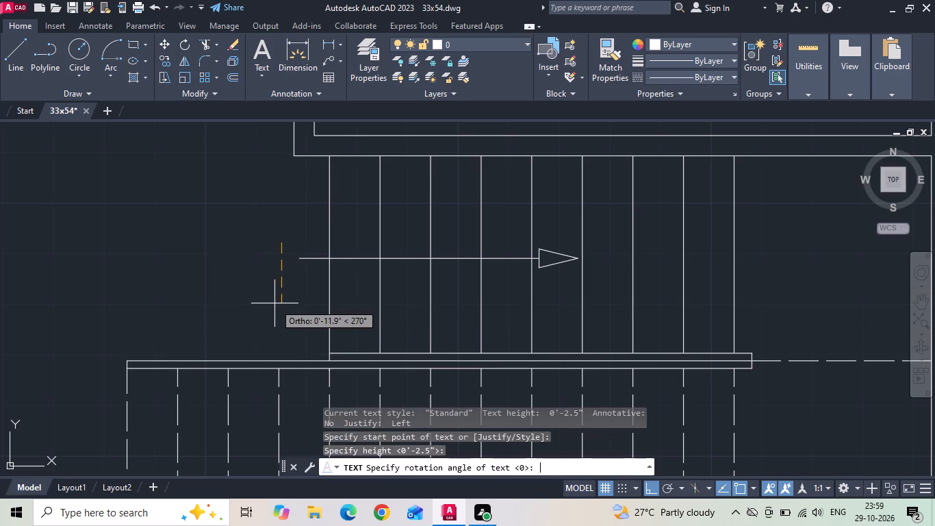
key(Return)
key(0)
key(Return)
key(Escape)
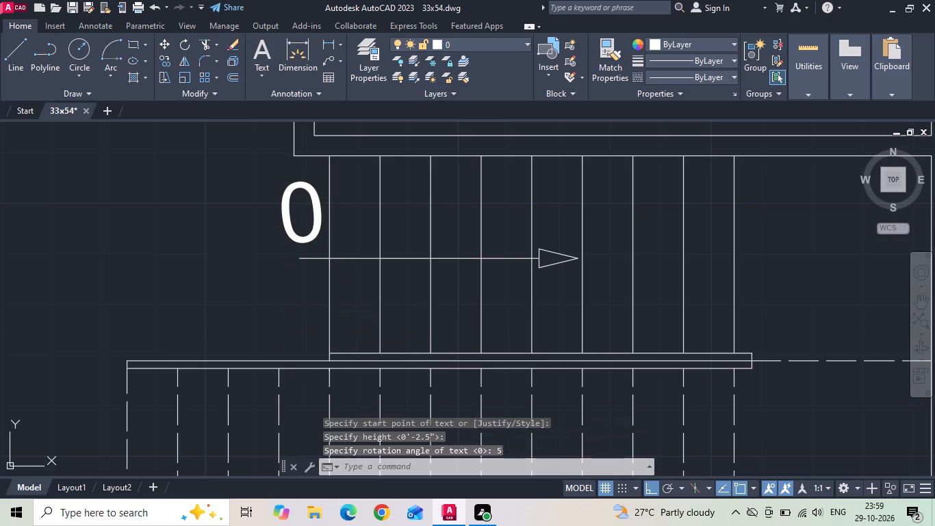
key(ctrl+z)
Write single-line text UP above the start of the stair arrow line, height 5", rotation 0.
text(TEXT)
key(space)
drag(296, 207, 293, 246)
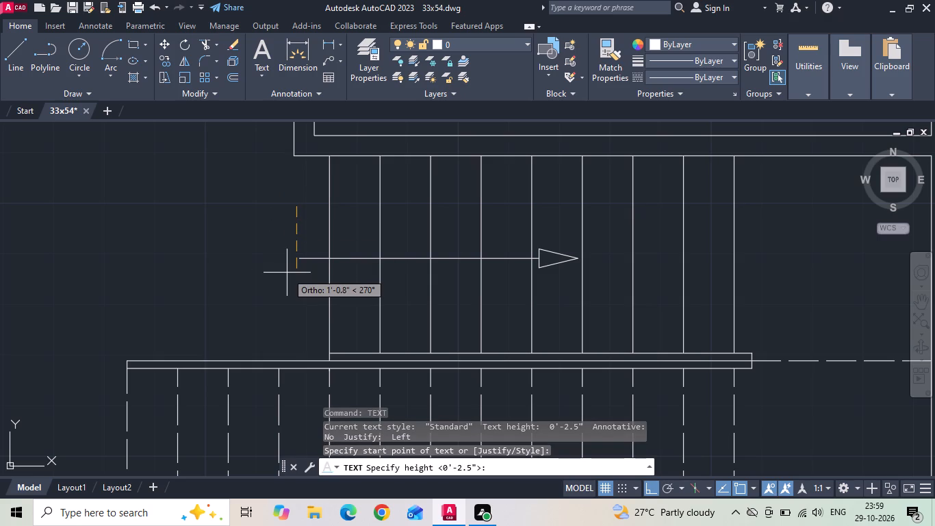
key(5)
key(Return)
key(0)
key(Return)
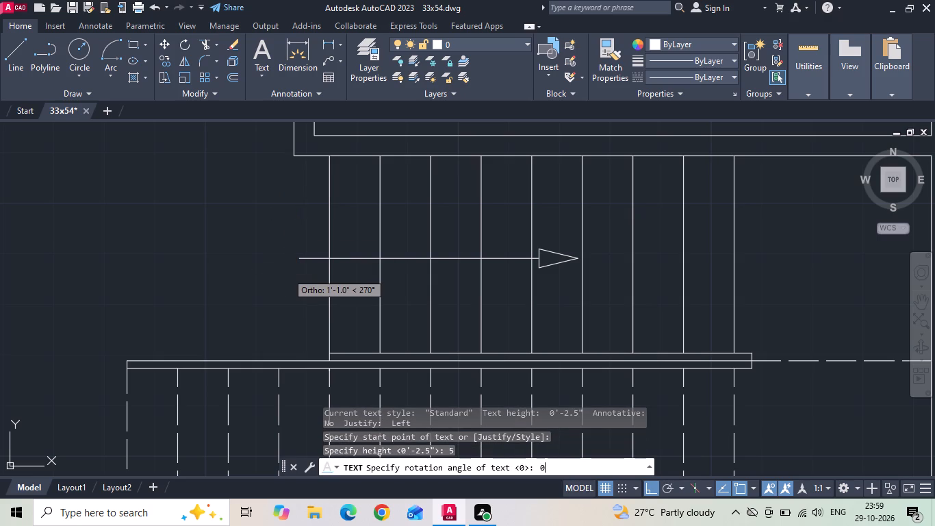
text(UP)
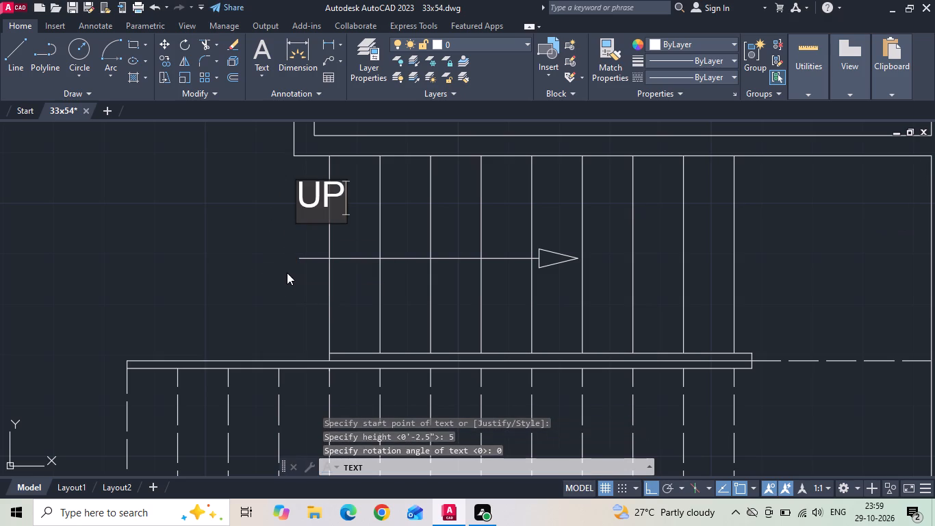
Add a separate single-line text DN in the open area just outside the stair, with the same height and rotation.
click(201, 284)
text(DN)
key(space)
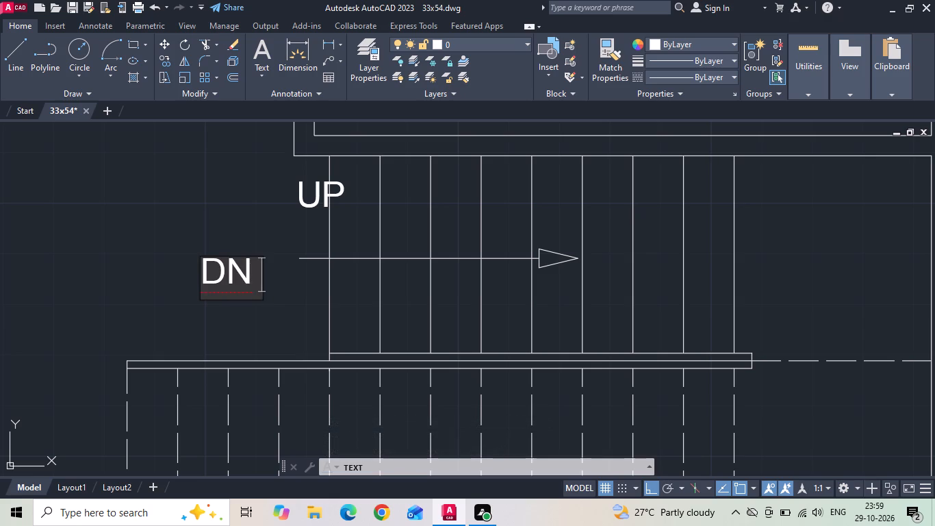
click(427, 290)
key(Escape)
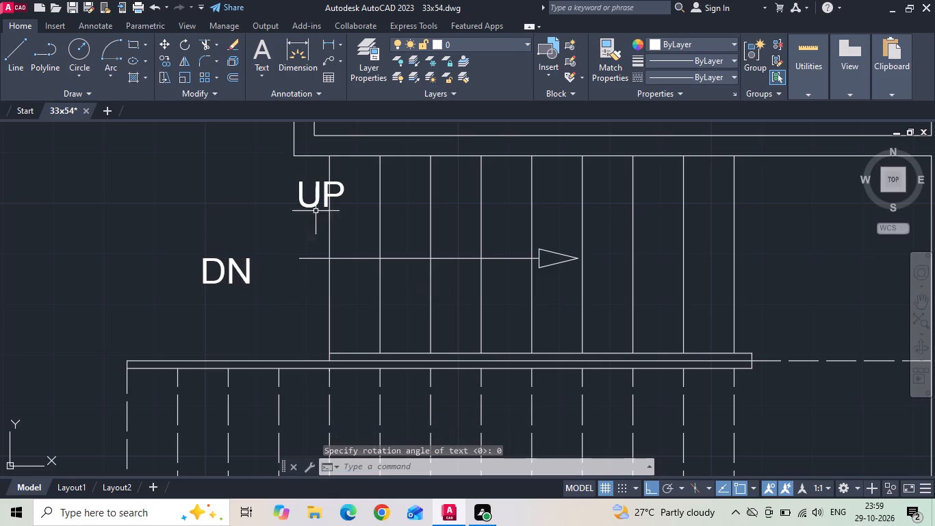
Move the UP text down to the level of the arrow line, and about 1.8" outward away from the first tread.
click(305, 201)
right_click(303, 201)
click(309, 244)
drag(279, 305, 275, 334)
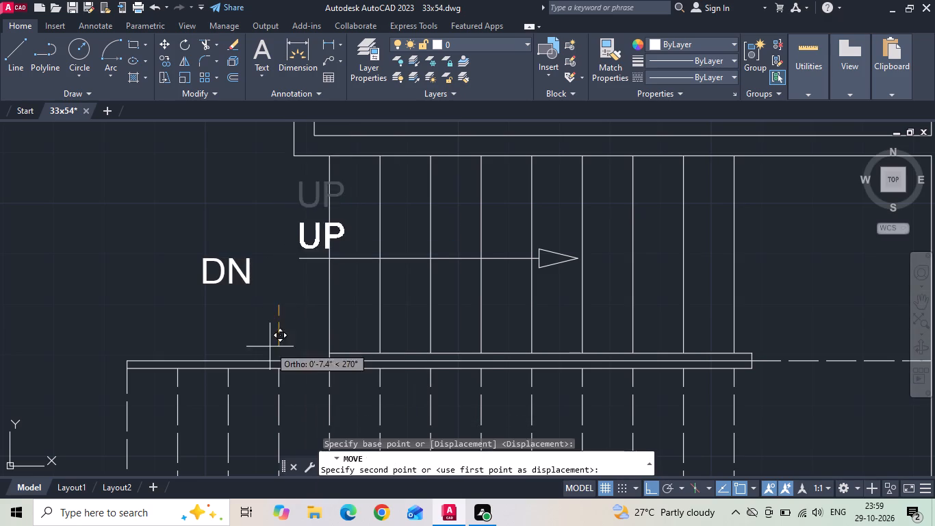
scroll(264, 356, up, 1)
click(257, 377)
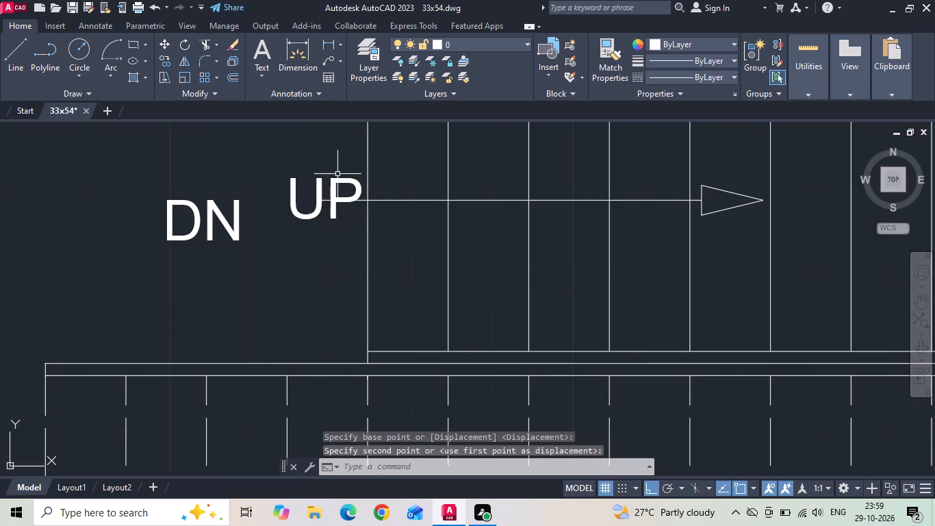
click(337, 173)
click(307, 179)
right_click(306, 180)
click(331, 244)
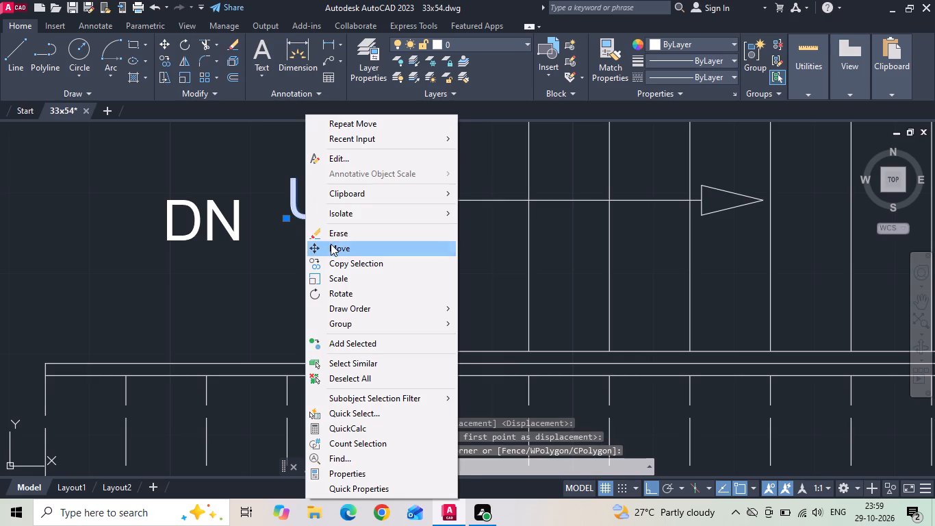
click(434, 268)
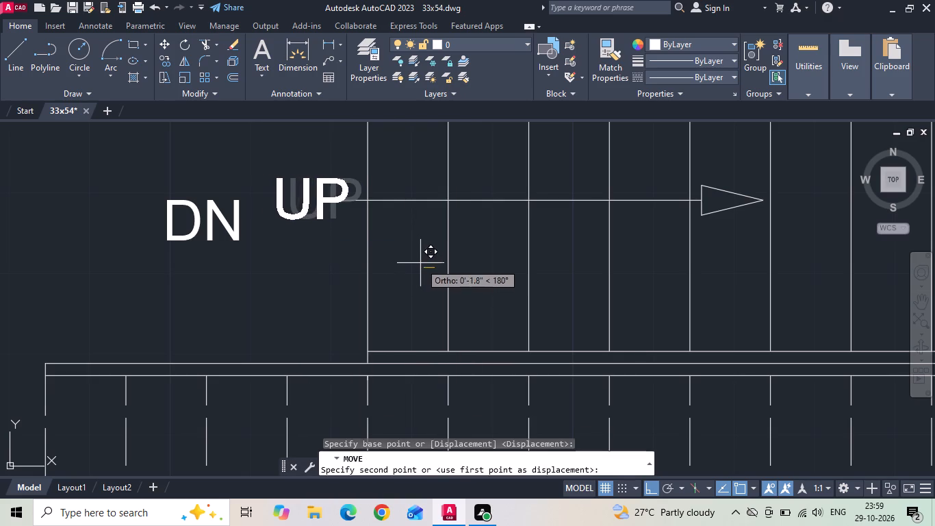
click(420, 263)
Shorten the arrow line by stretching its starting end horizontally to the edge of the UP text.
drag(351, 197, 349, 207)
click(348, 209)
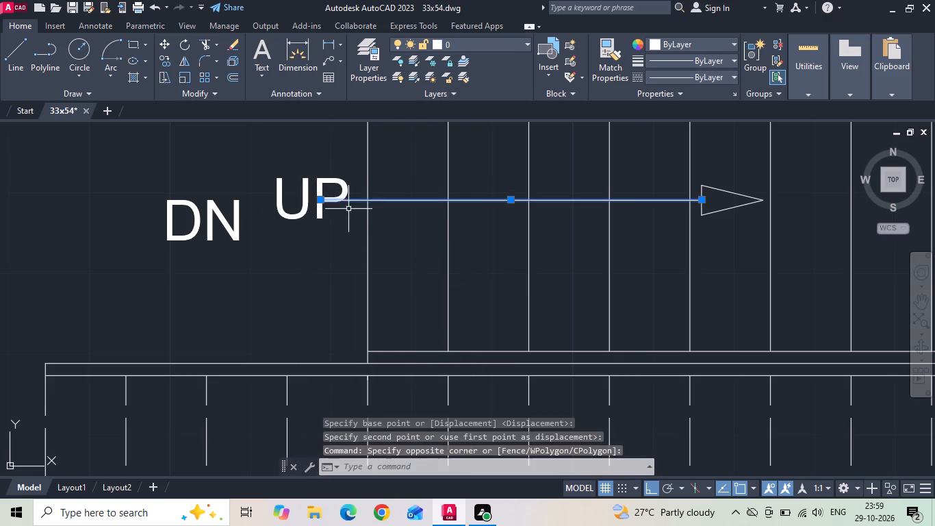
scroll(347, 206, up, 1)
click(304, 196)
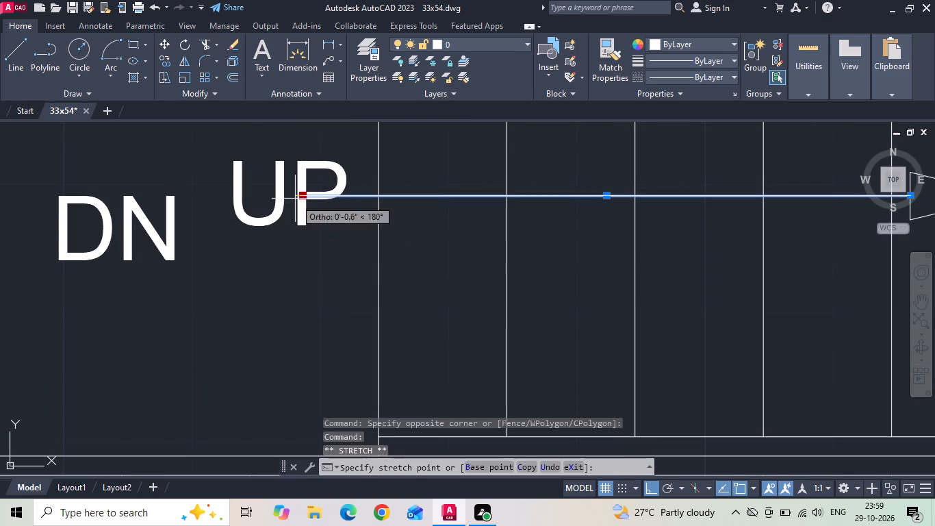
click(347, 196)
scroll(320, 227, down, 1)
key(Escape)
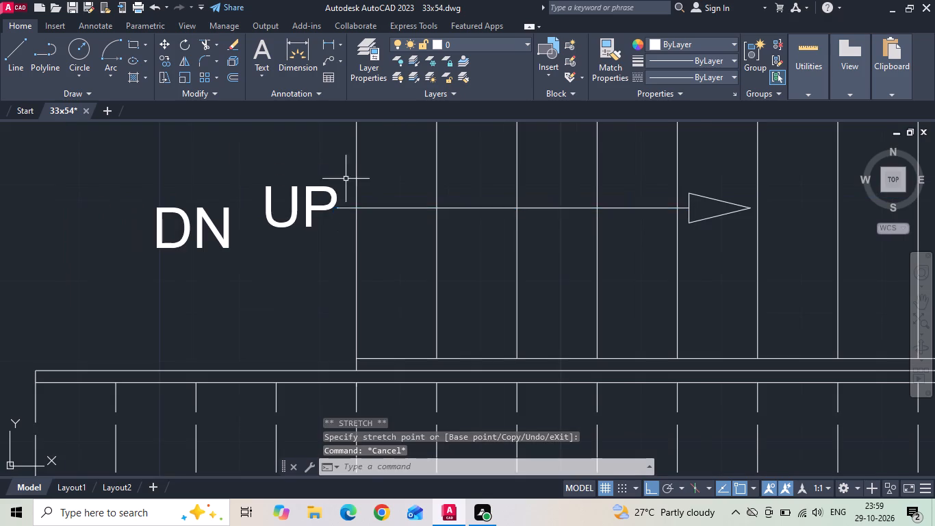
Copy the UP text, line and arrowhead from the first tread to the starting treads of both first floor stair flights.
drag(346, 174, 319, 216)
click(313, 223)
drag(734, 191, 712, 214)
click(700, 229)
right_click(699, 229)
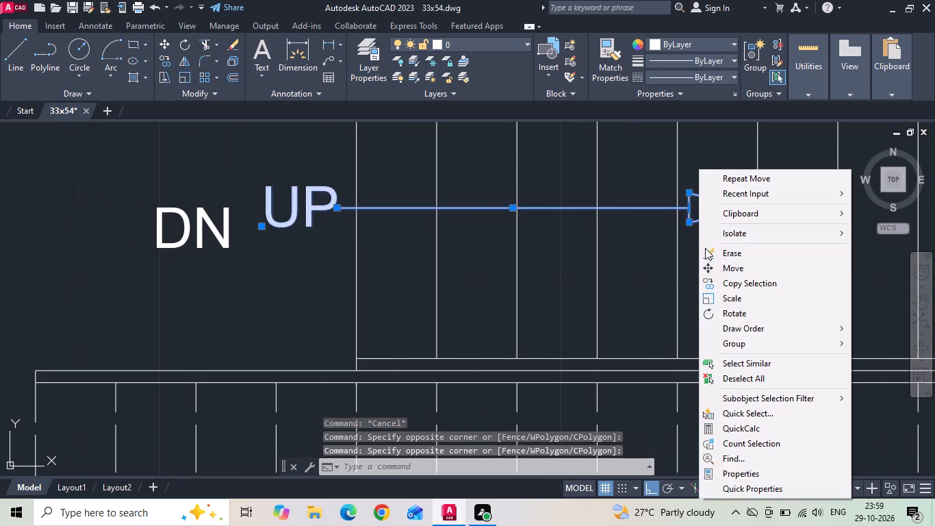
click(715, 284)
click(357, 206)
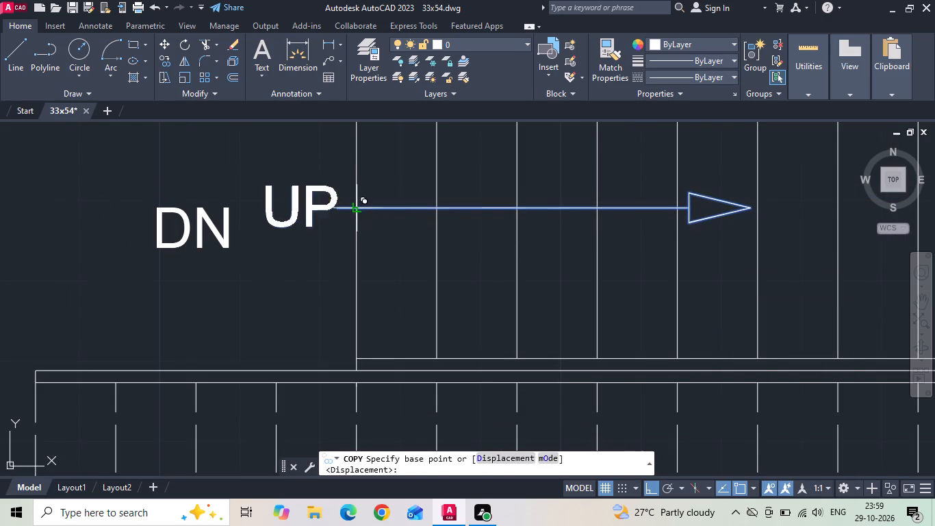
scroll(356, 203, down, 7)
scroll(751, 219, up, 3)
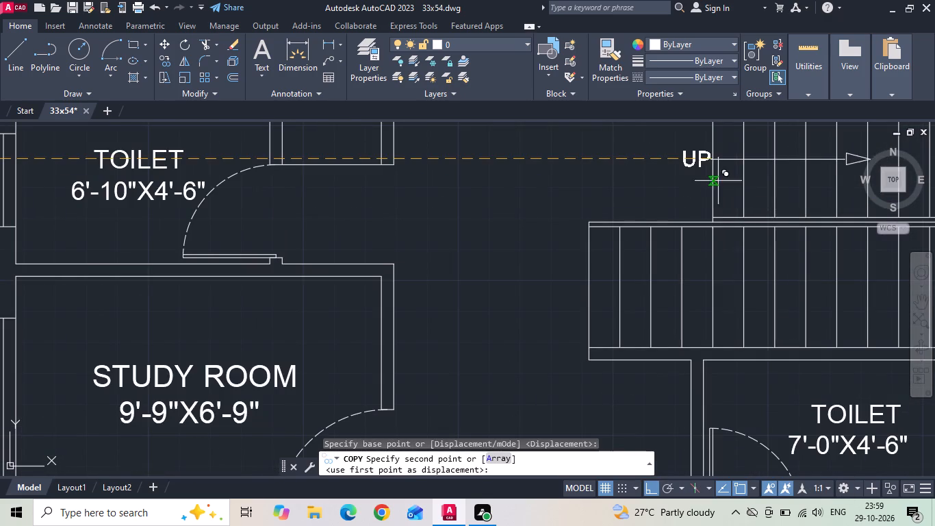
click(709, 158)
scroll(674, 185, down, 1)
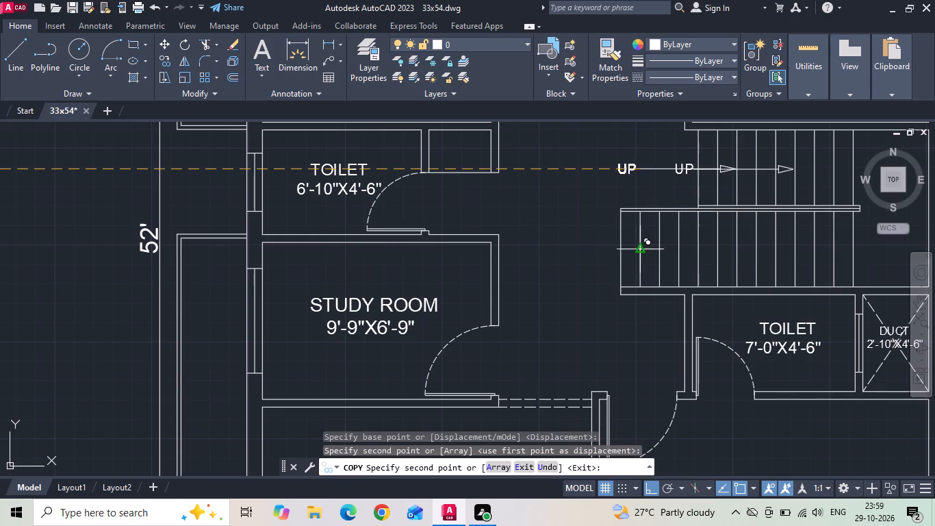
click(622, 253)
key(Escape)
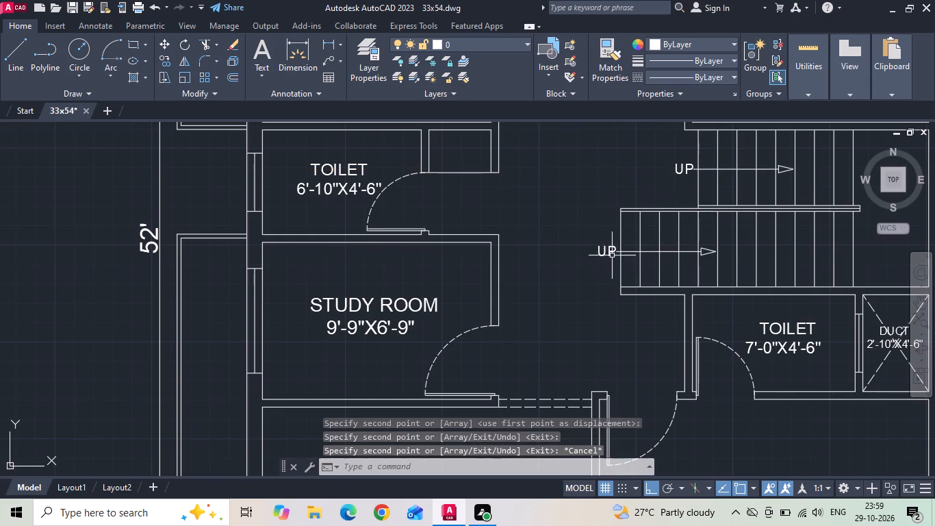
Change the label of the lower first floor stair flight's arrow to DN.
click(607, 251)
double_click(606, 251)
scroll(606, 250, up, 2)
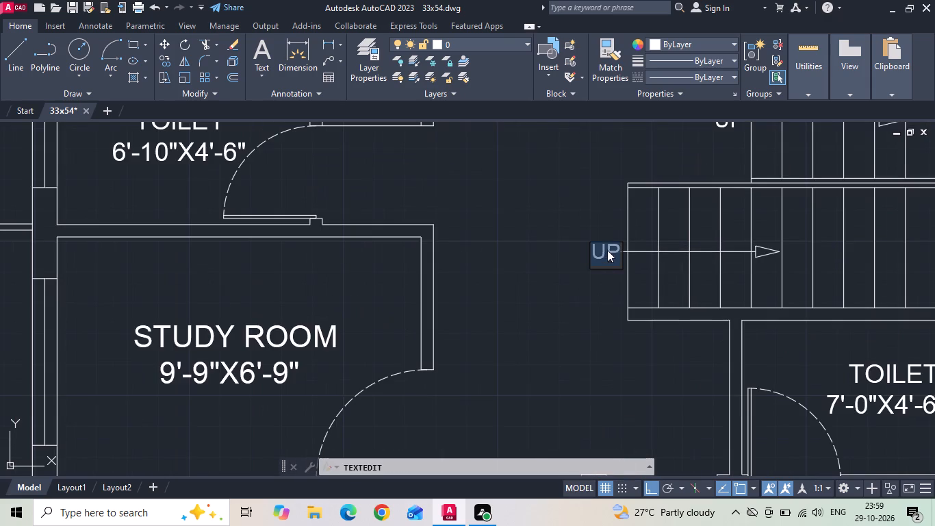
key(BackSpace)
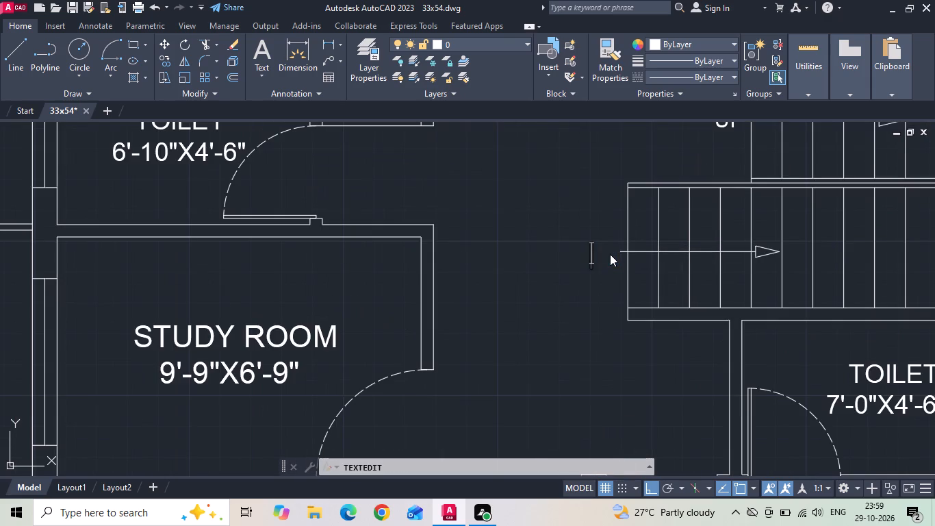
text(DN)
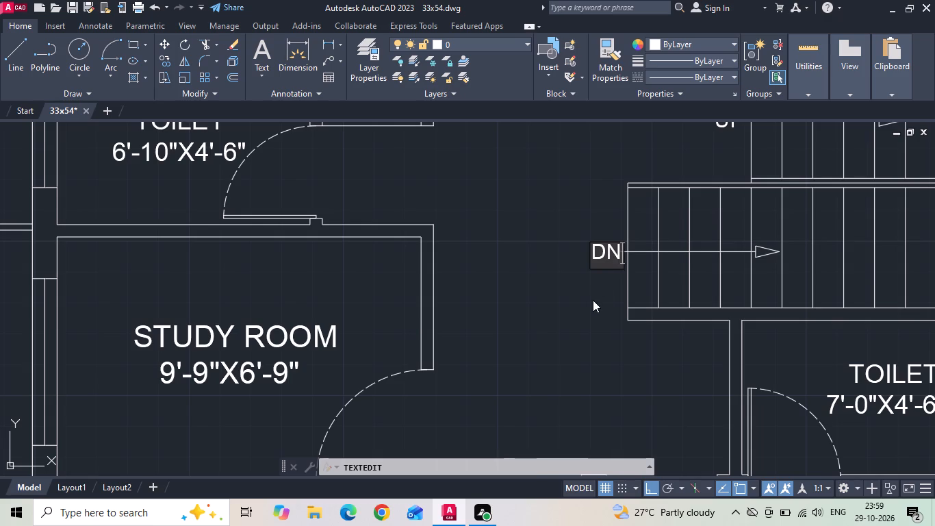
click(593, 300)
scroll(593, 301, down, 3)
scroll(502, 323, down, 1)
key(Escape)
Delete the spare DN text beside the UP label on the ground floor stair.
scroll(181, 249, up, 2)
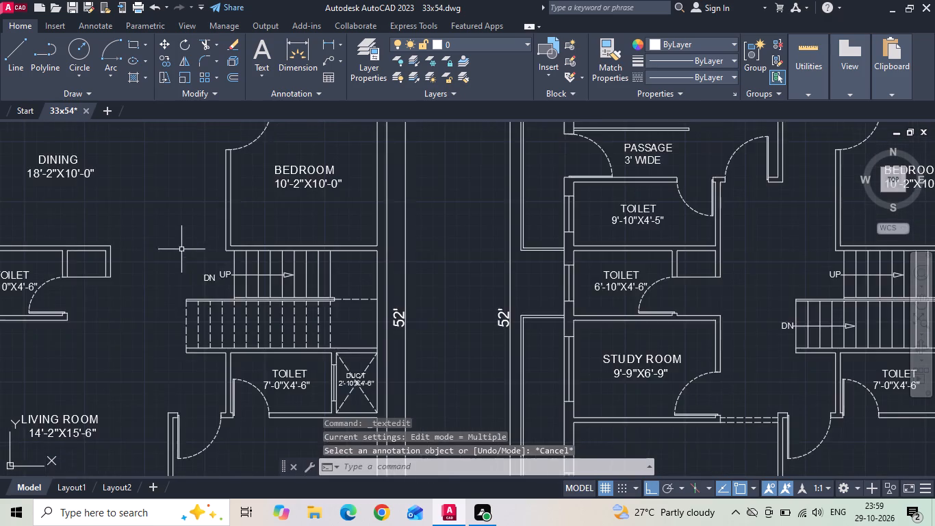
scroll(233, 272, up, 1)
drag(199, 271, 190, 292)
click(161, 277)
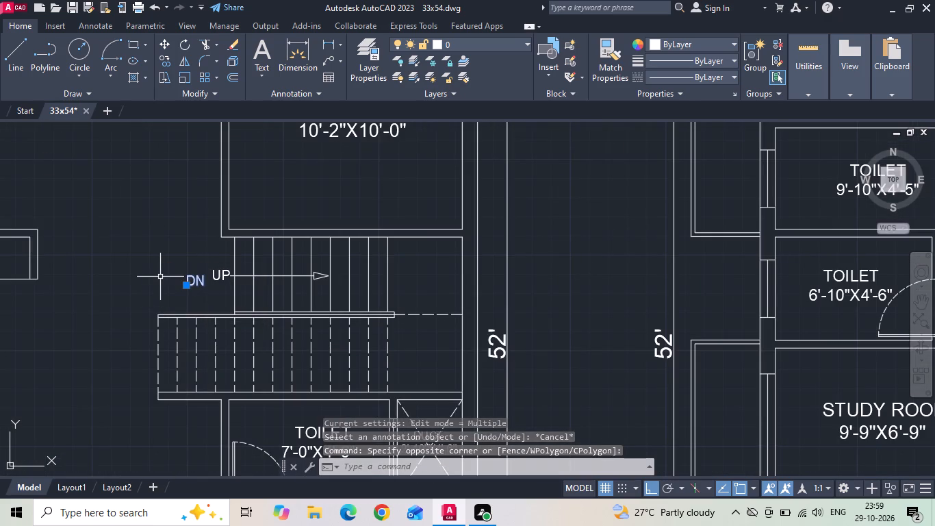
key(Delete)
Save the drawing.
scroll(335, 274, down, 2)
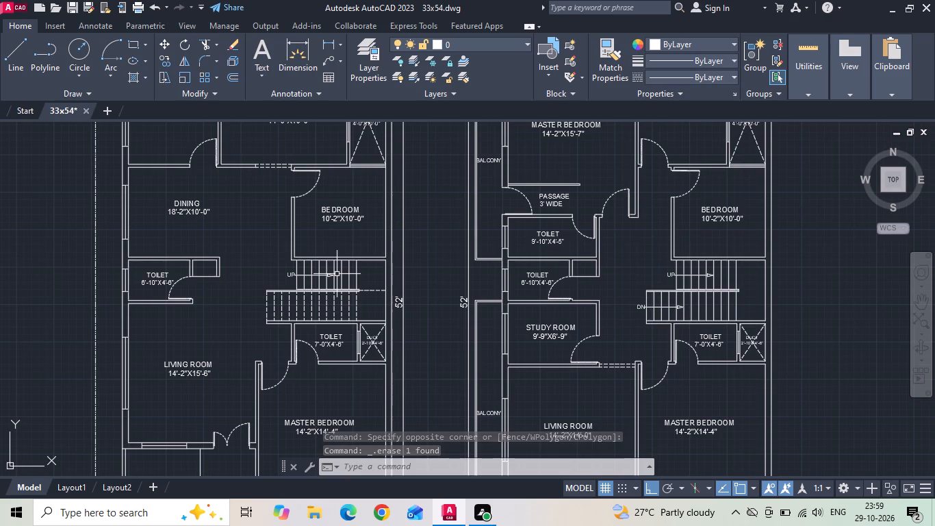
key(ctrl+s)
key(ctrl+s)
key(ctrl+s)
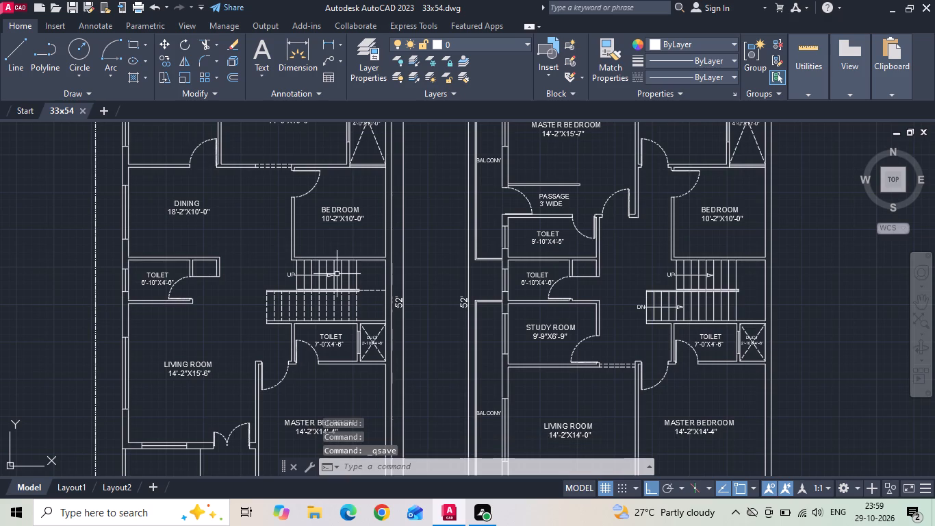
key(ctrl+s)
Copy the GROUND FLOOR PLAN title beneath the original ground floor plan, using the plot boundary's lower-left corner as reference.
scroll(337, 274, down, 5)
scroll(313, 382, up, 1)
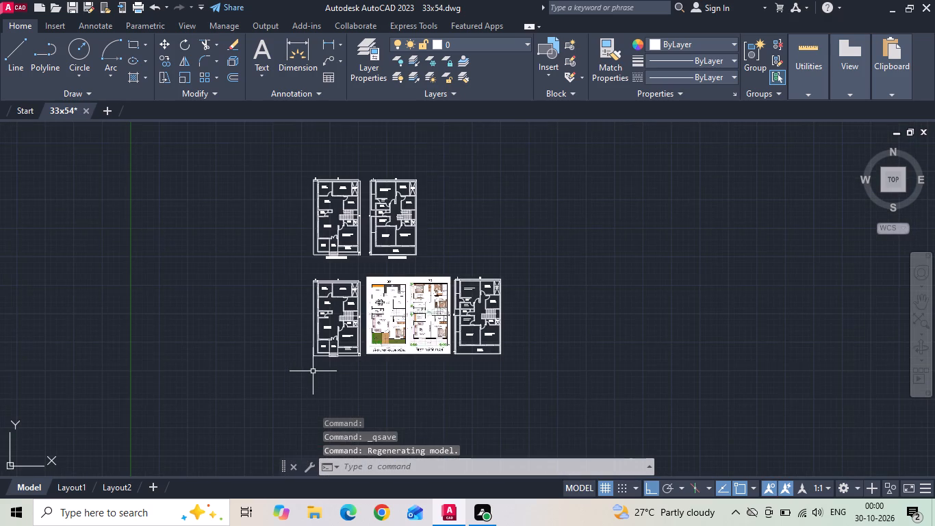
scroll(330, 321, up, 1)
click(344, 223)
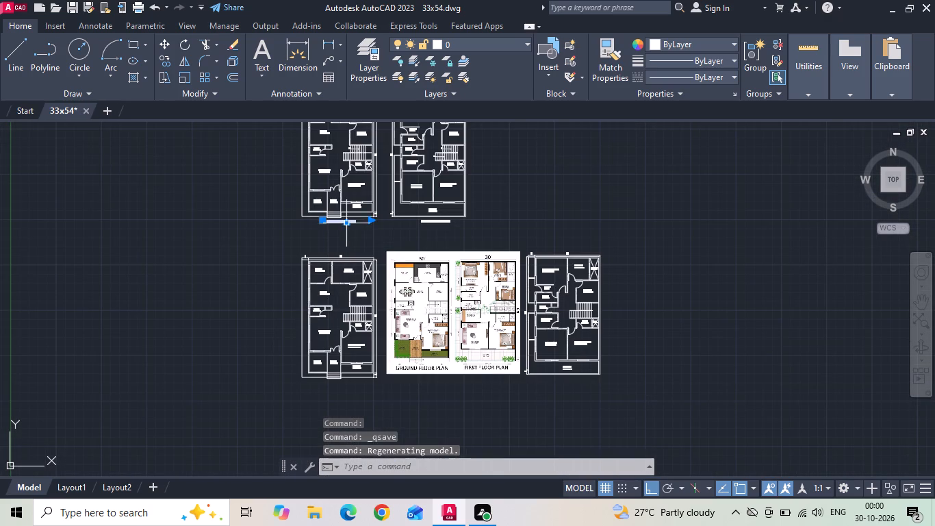
right_click(344, 222)
click(359, 261)
scroll(315, 225, up, 3)
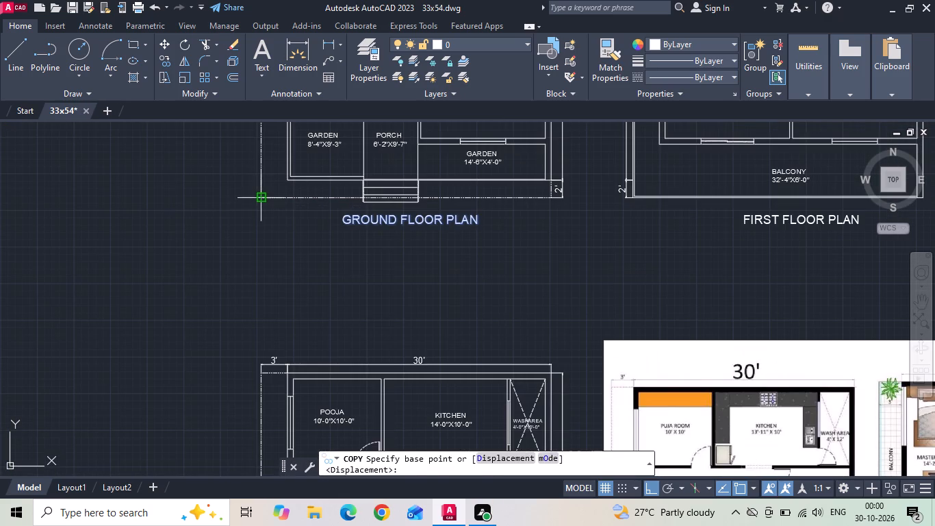
click(265, 199)
scroll(264, 199, down, 3)
middle_drag(242, 403, 252, 296)
scroll(257, 358, up, 3)
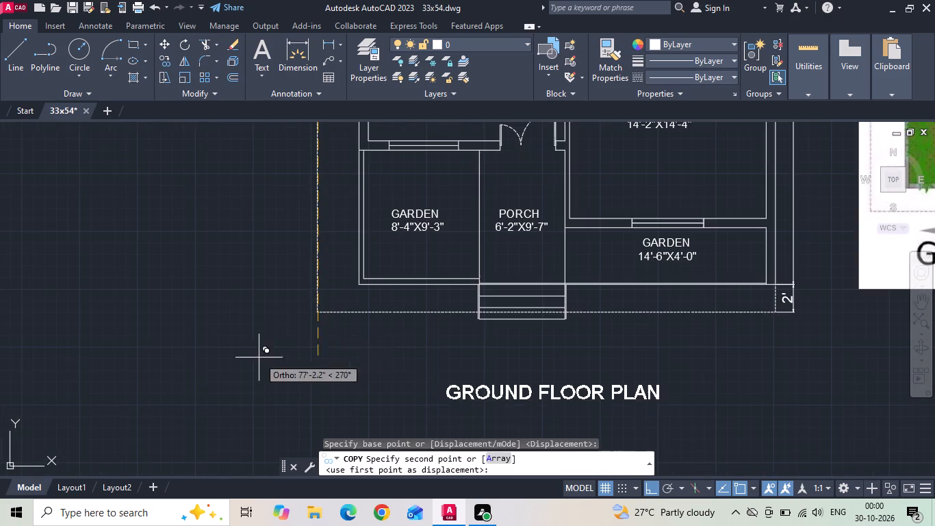
click(316, 310)
key(Escape)
Copy the FIRST FLOOR PLAN title beneath the original first floor plan beside the reference image, using the plan's lower-left corner as reference.
scroll(307, 326, down, 4)
scroll(418, 174, up, 3)
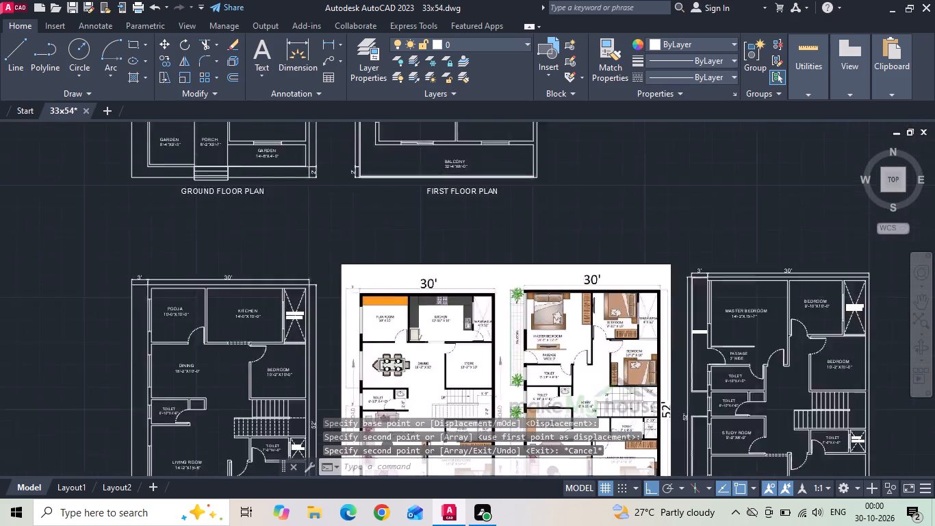
click(465, 198)
right_click(465, 199)
click(494, 268)
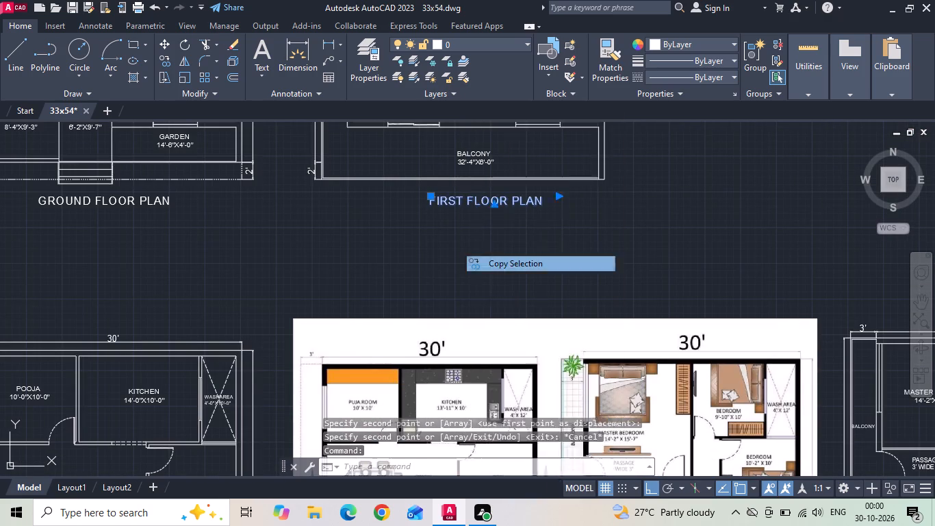
scroll(319, 181, up, 5)
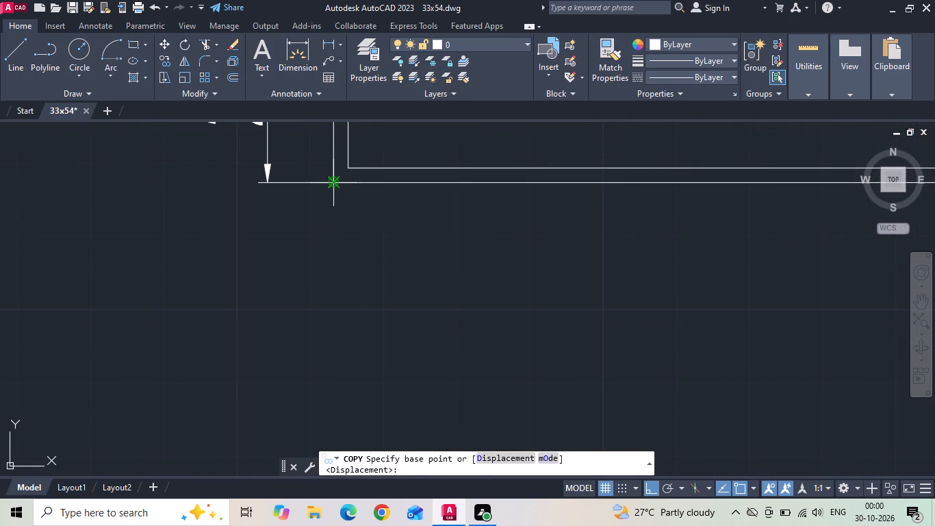
click(330, 183)
scroll(334, 175, down, 9)
scroll(525, 440, up, 6)
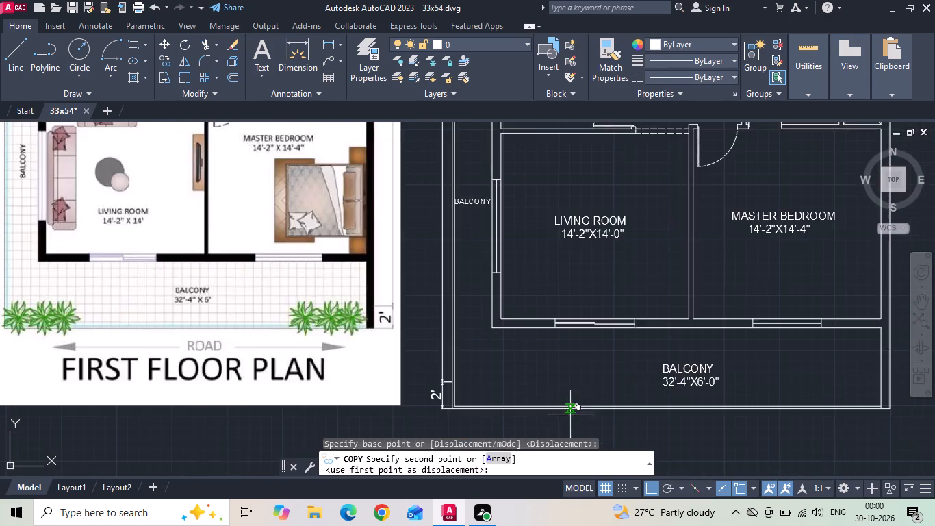
scroll(486, 421, up, 2)
click(402, 388)
key(Escape)
scroll(423, 388, down, 2)
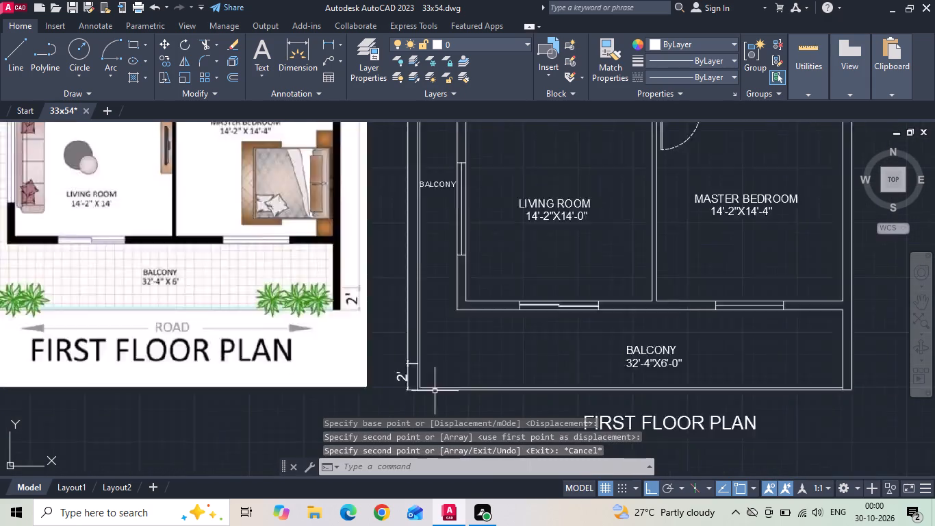
scroll(447, 392, down, 4)
key(Escape)
Start a copy of the upper first floor plan's UP and DN stair labels with their arrows, based at the handrail's upper-left corner.
scroll(387, 157, up, 6)
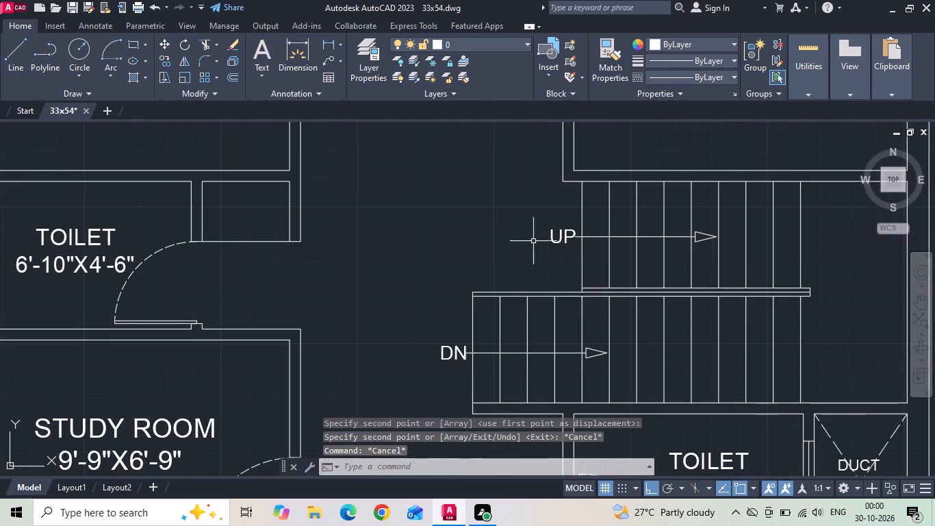
drag(575, 219, 565, 251)
click(533, 263)
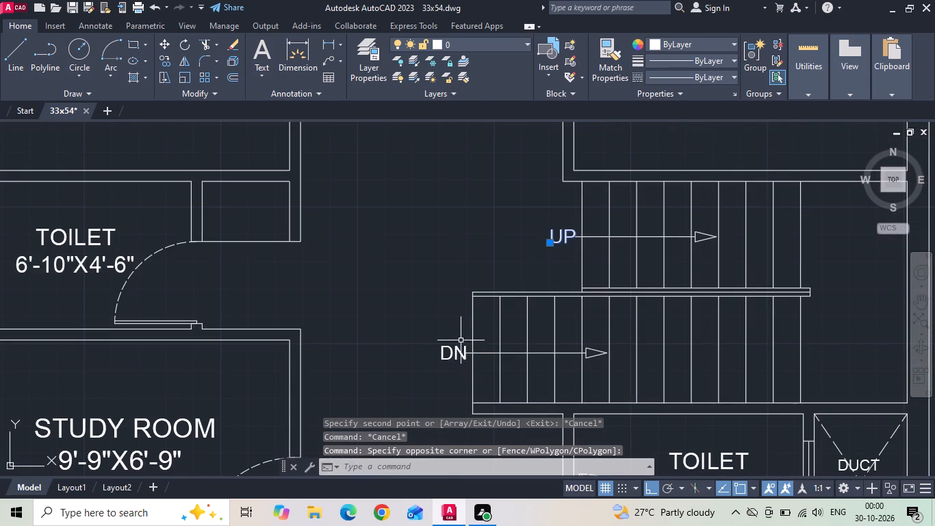
drag(461, 338, 423, 374)
click(418, 376)
drag(485, 350, 483, 357)
click(481, 358)
scroll(593, 373, up, 2)
drag(602, 360, 596, 339)
click(582, 279)
scroll(592, 308, down, 1)
middle_drag(721, 177, 581, 272)
scroll(639, 229, up, 1)
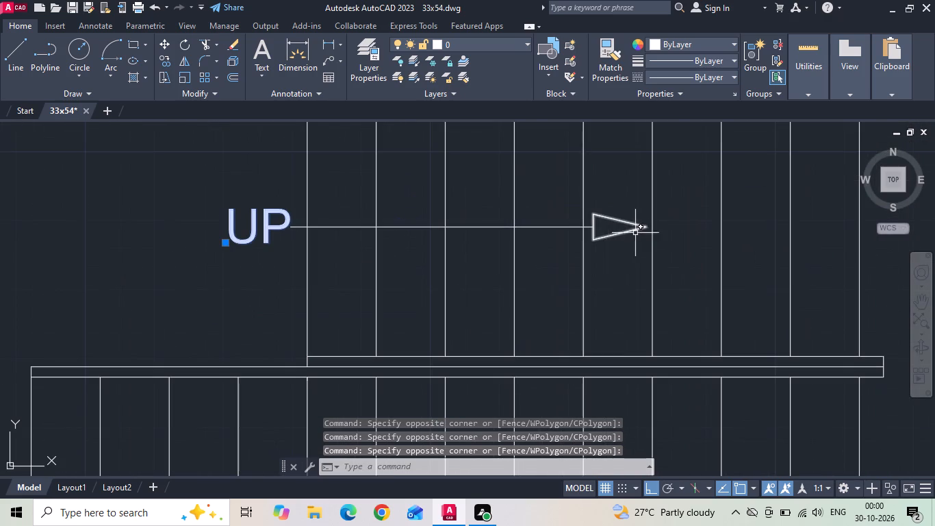
click(625, 251)
click(589, 189)
right_click(594, 186)
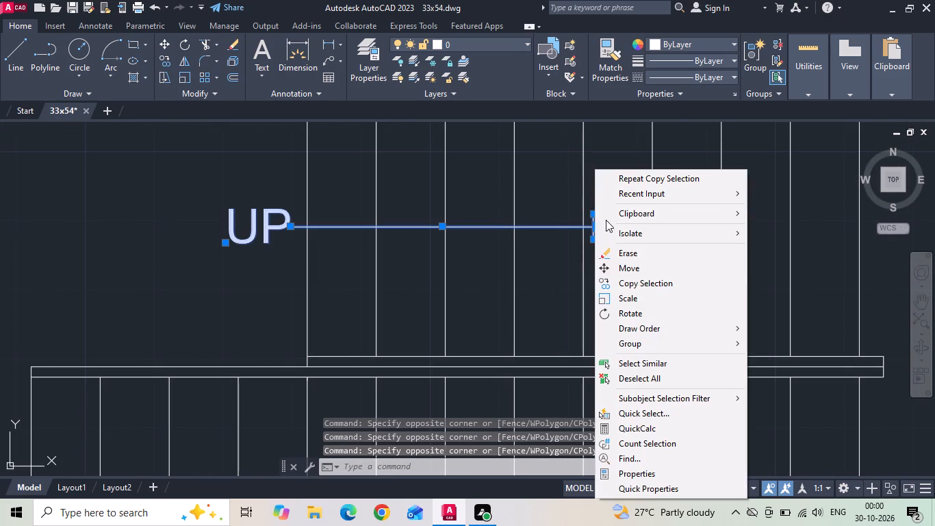
click(615, 284)
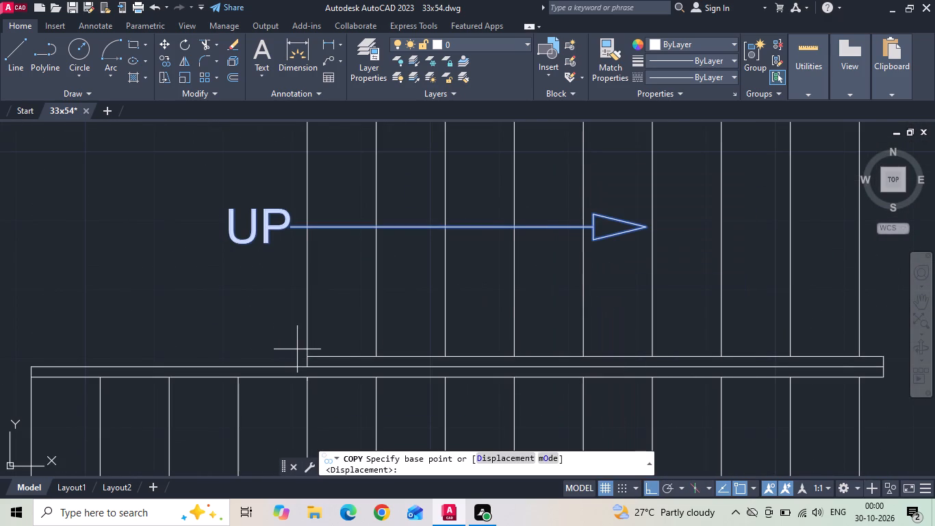
click(305, 355)
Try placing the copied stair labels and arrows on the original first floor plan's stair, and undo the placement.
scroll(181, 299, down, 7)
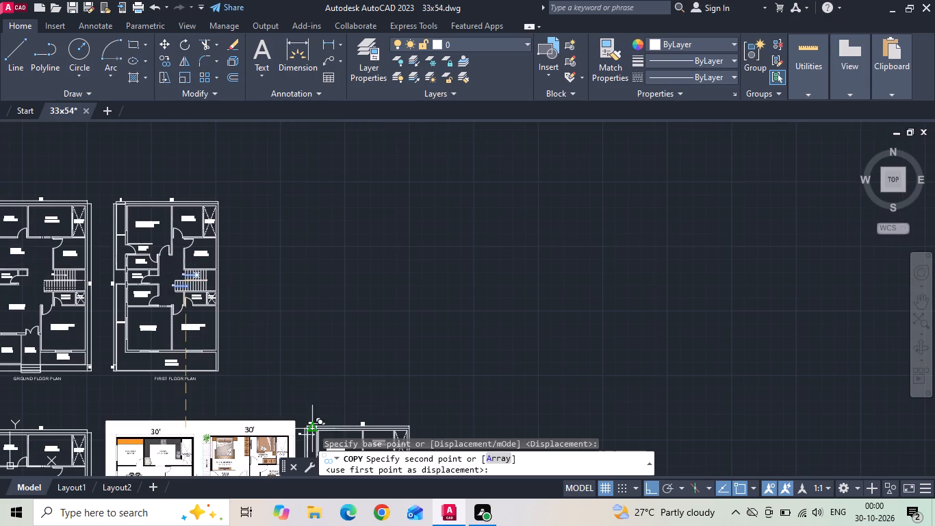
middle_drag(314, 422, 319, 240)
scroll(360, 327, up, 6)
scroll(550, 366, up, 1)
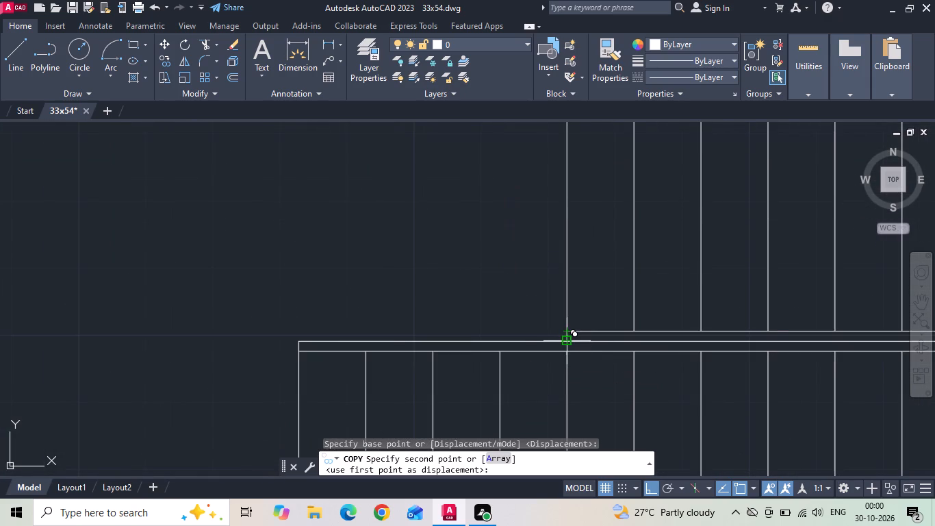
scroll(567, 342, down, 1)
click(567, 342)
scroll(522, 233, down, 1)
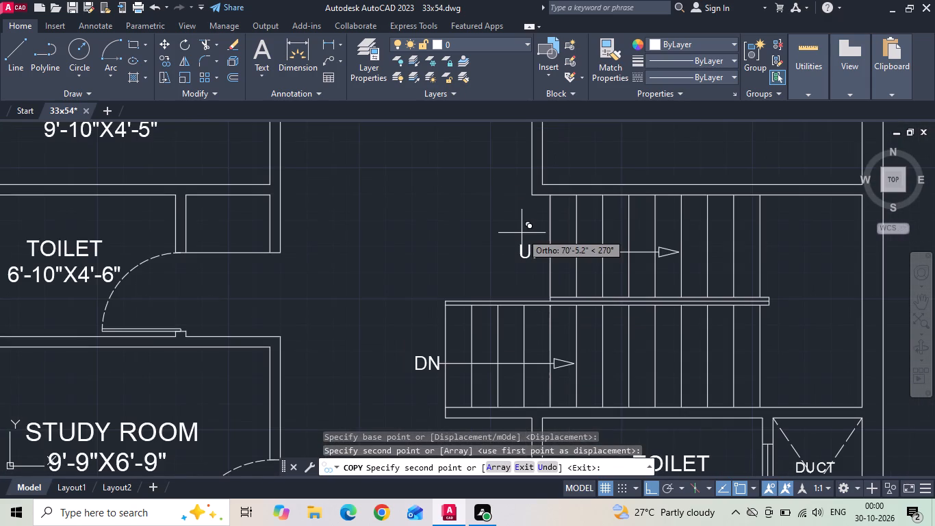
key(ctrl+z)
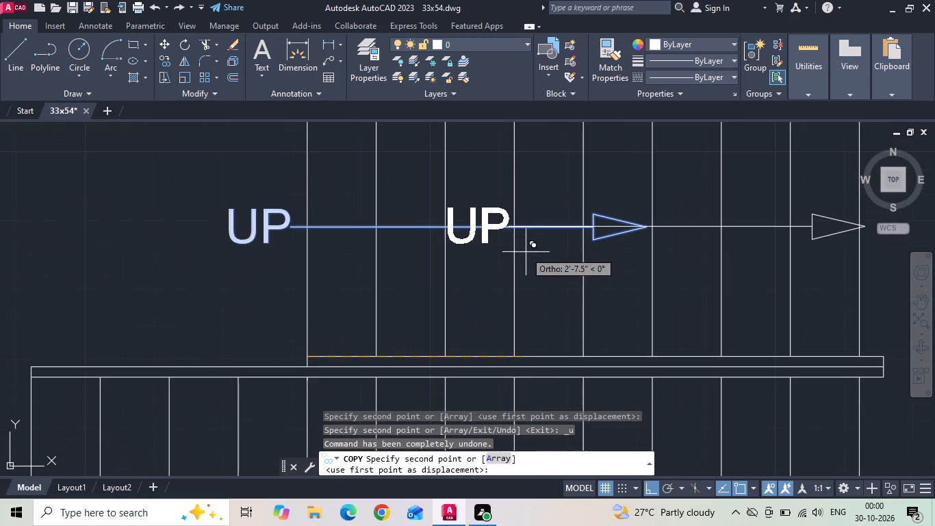
Place the copied UP and DN labels and arrows at the matching handrail corner of the original first floor plan's stair.
scroll(435, 245, down, 7)
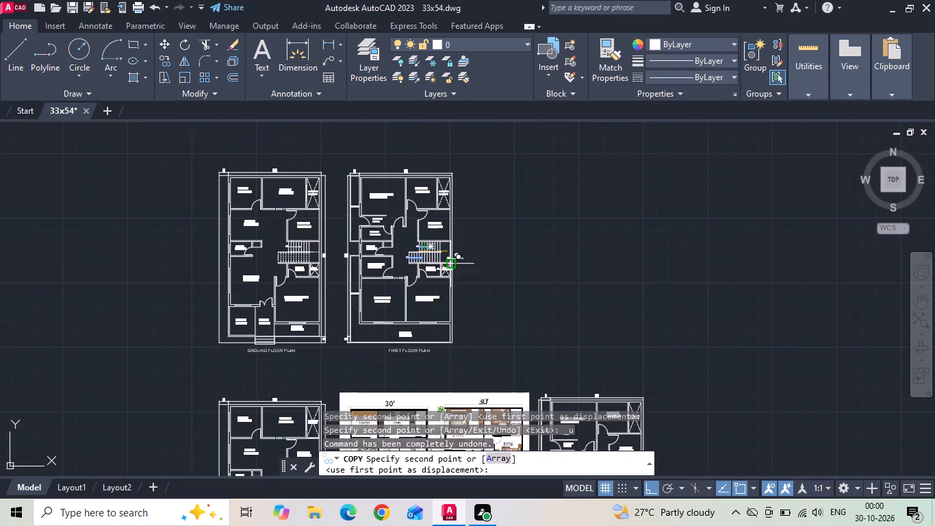
scroll(552, 368, up, 1)
middle_drag(552, 364, 497, 229)
scroll(546, 315, up, 2)
middle_drag(565, 347, 439, 91)
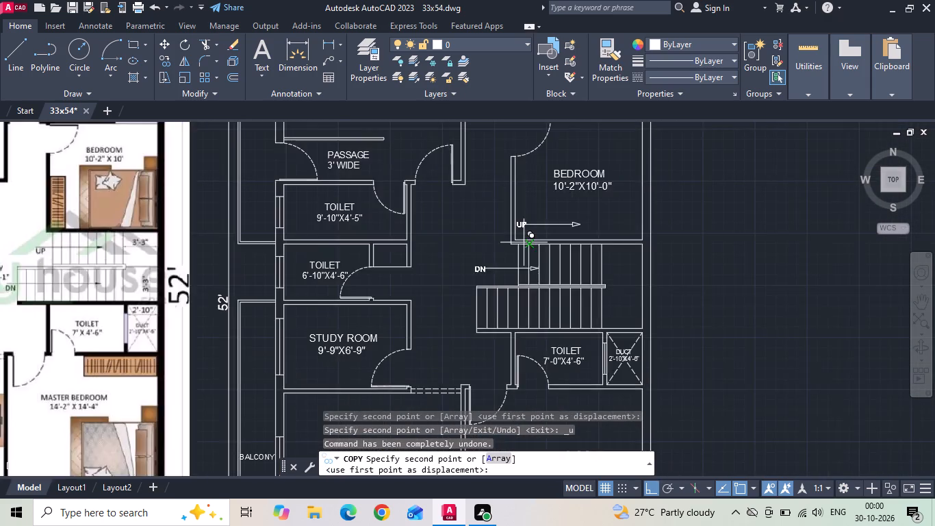
scroll(525, 245, up, 3)
click(492, 403)
Place another copy of the UP and DN labels and arrows at the handrail corner of the original ground floor plan's stair.
scroll(563, 234, down, 4)
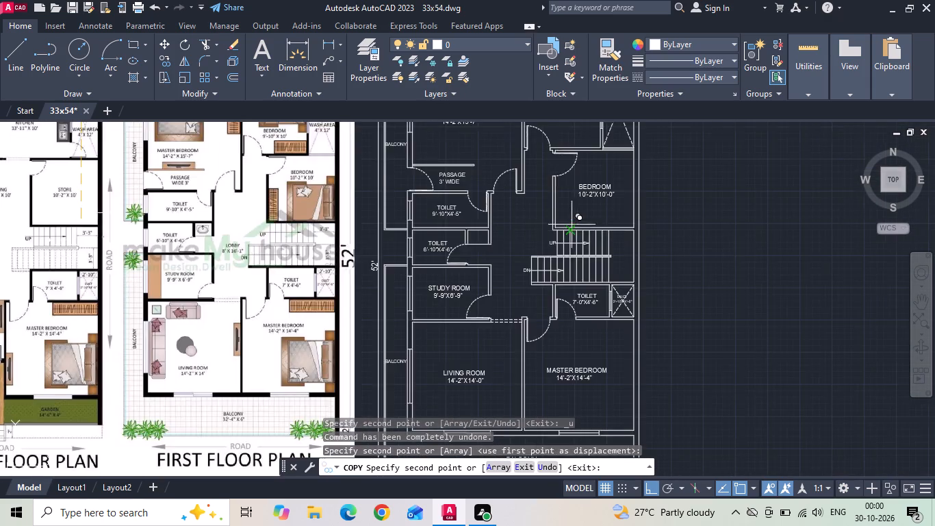
scroll(222, 252, down, 2)
scroll(42, 260, up, 6)
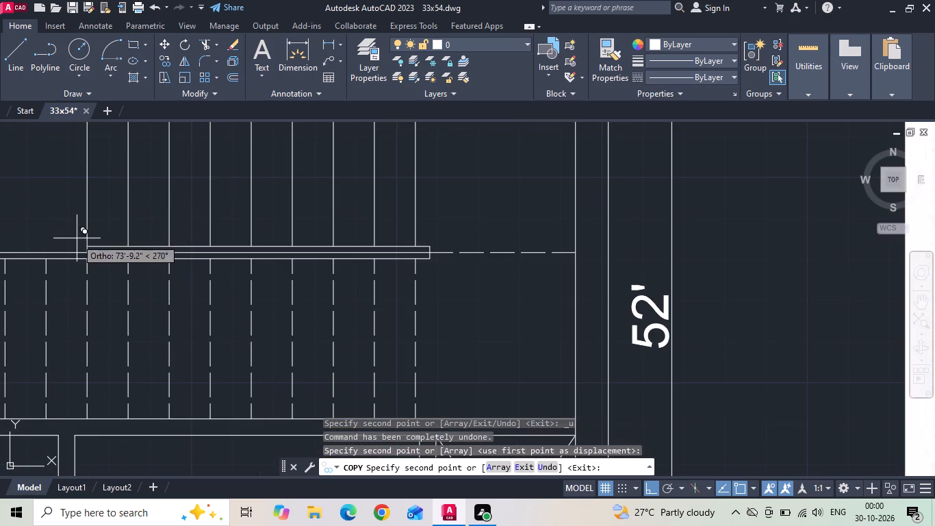
click(84, 245)
middle_drag(77, 240, 189, 223)
key(Escape)
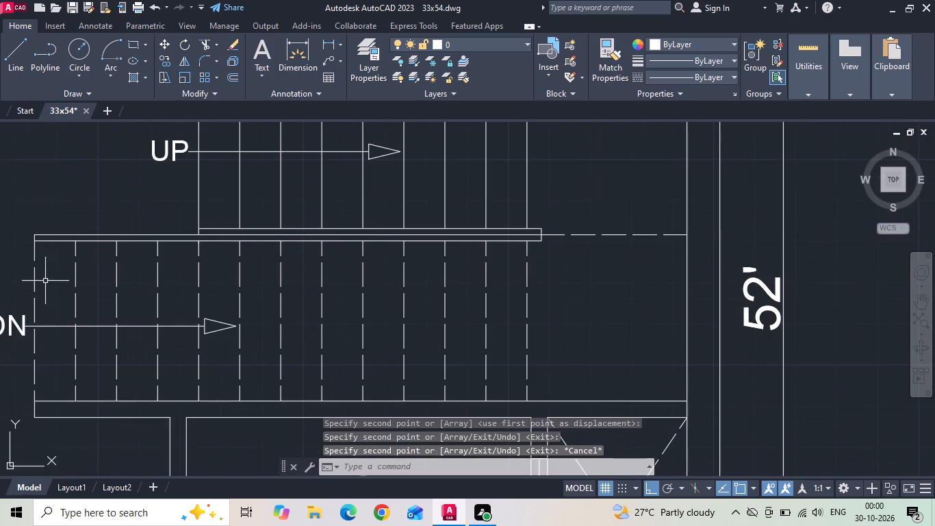
Delete the DN label, its line and its arrowhead from the original ground floor plan's lower stair flight.
drag(25, 305, 22, 316)
click(3, 346)
key(Delete)
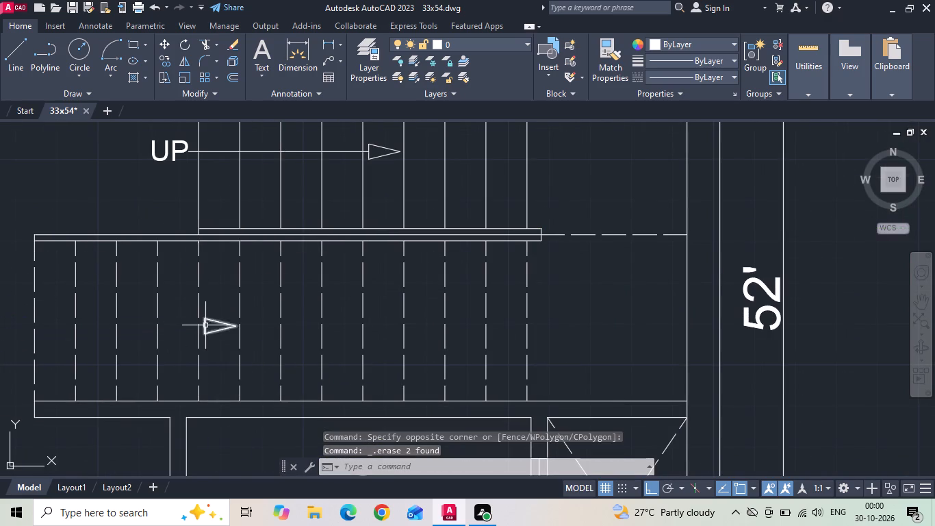
click(214, 322)
key(Delete)
Save the drawing.
key(ctrl+s)
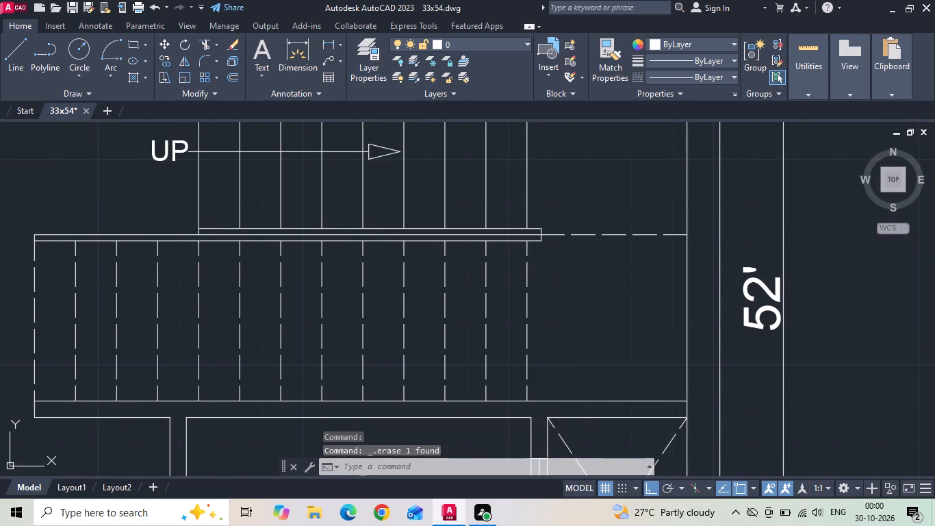
scroll(333, 301, down, 2)
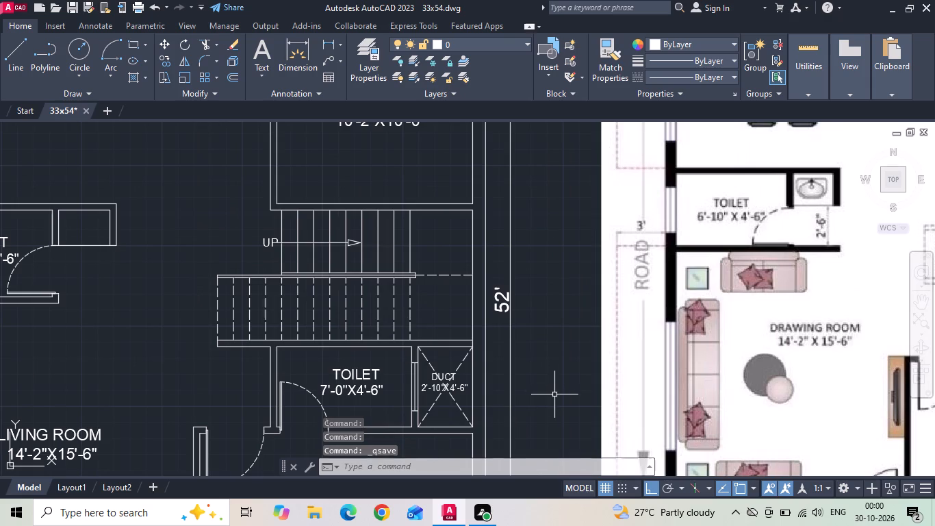
key(ctrl+s)
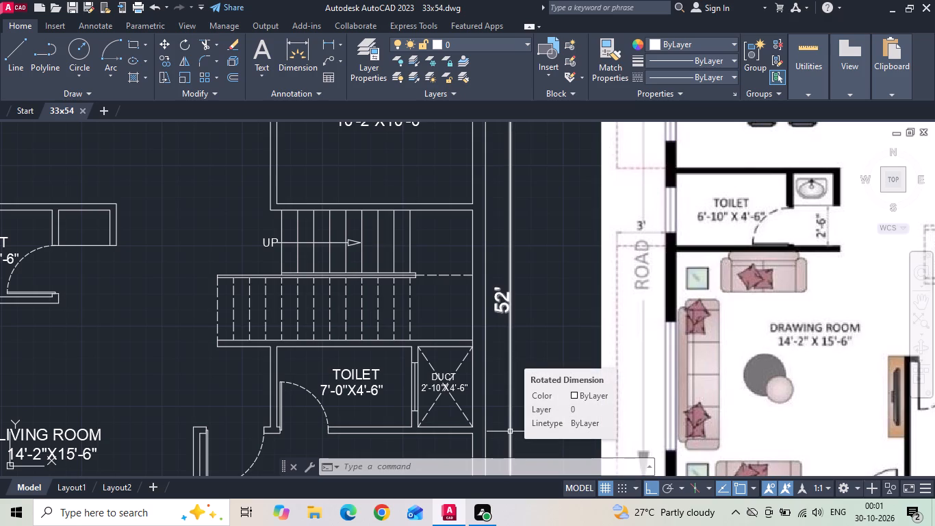
key(ctrl+s)
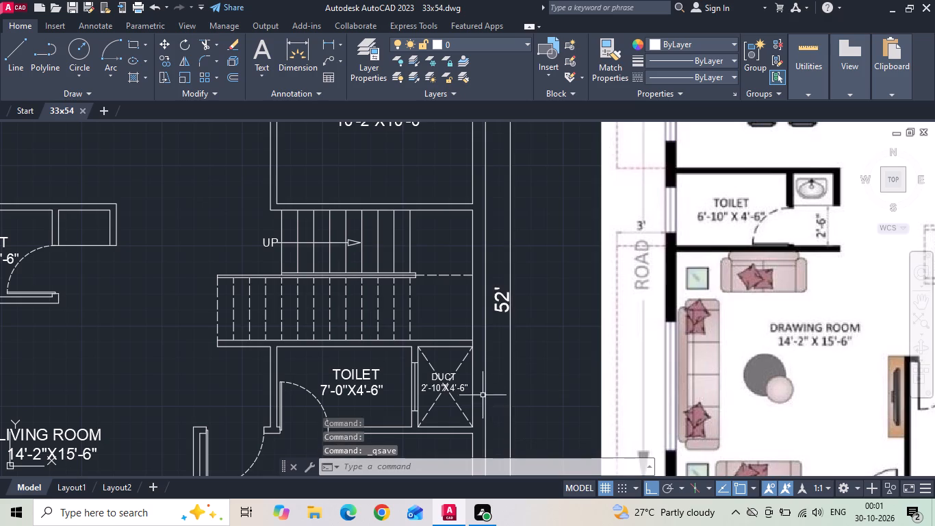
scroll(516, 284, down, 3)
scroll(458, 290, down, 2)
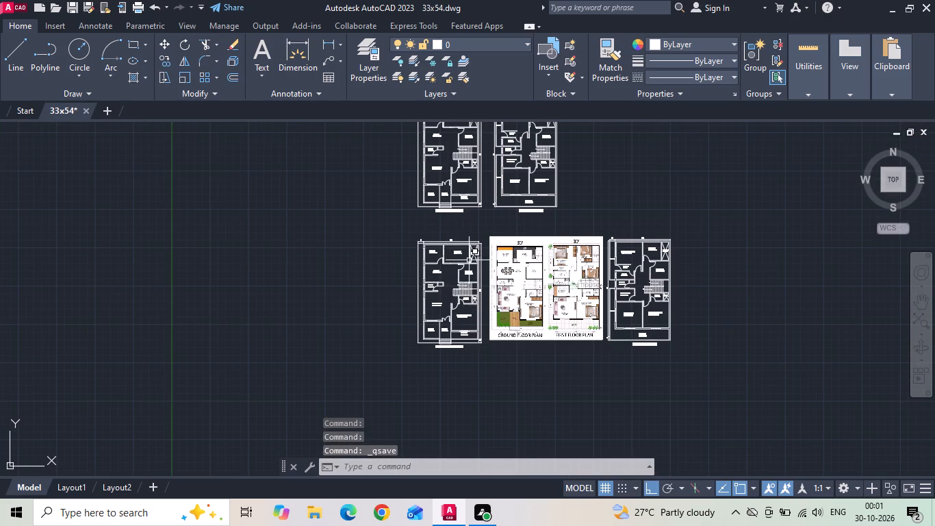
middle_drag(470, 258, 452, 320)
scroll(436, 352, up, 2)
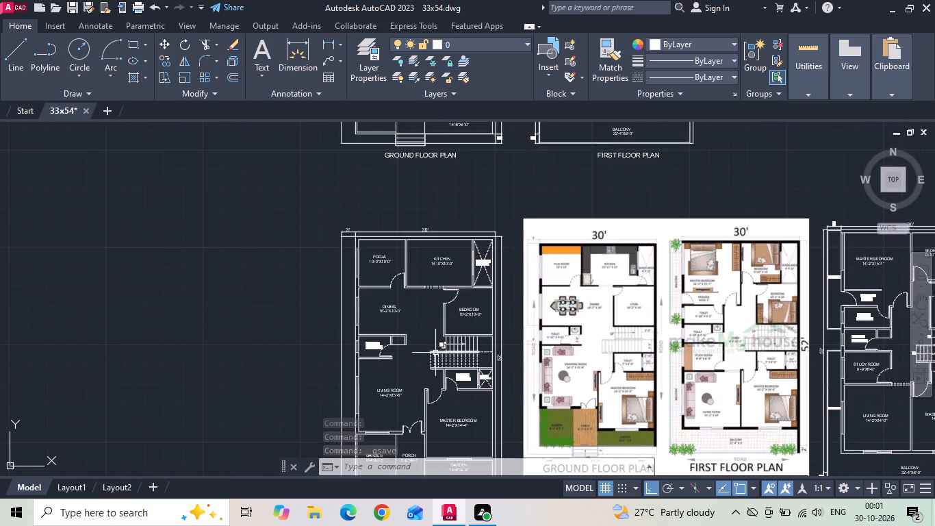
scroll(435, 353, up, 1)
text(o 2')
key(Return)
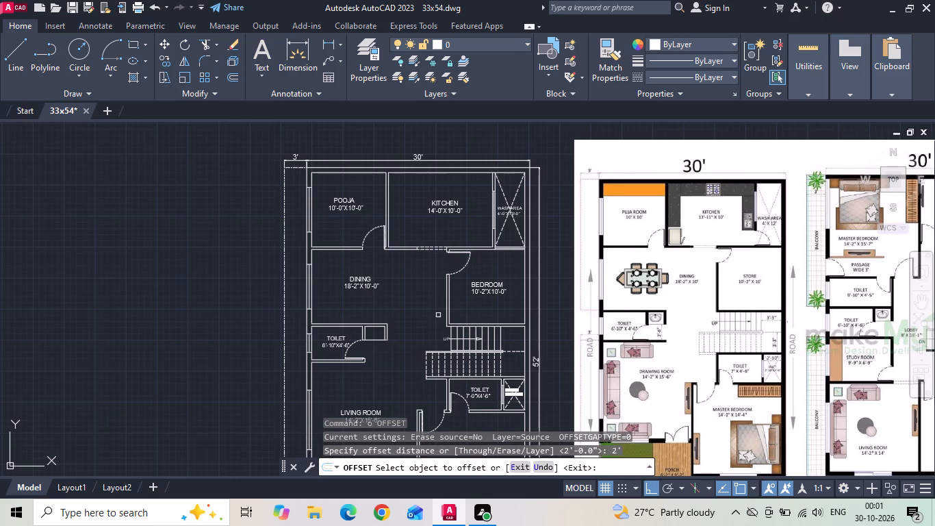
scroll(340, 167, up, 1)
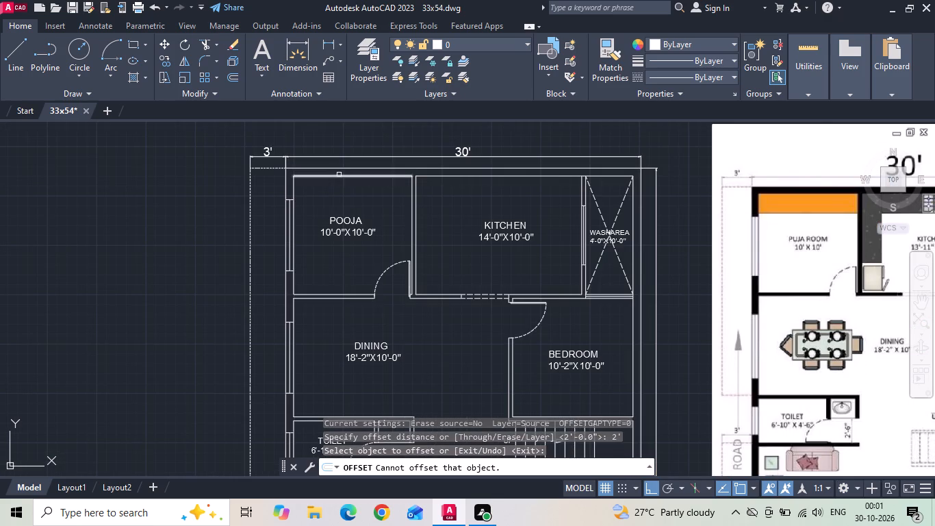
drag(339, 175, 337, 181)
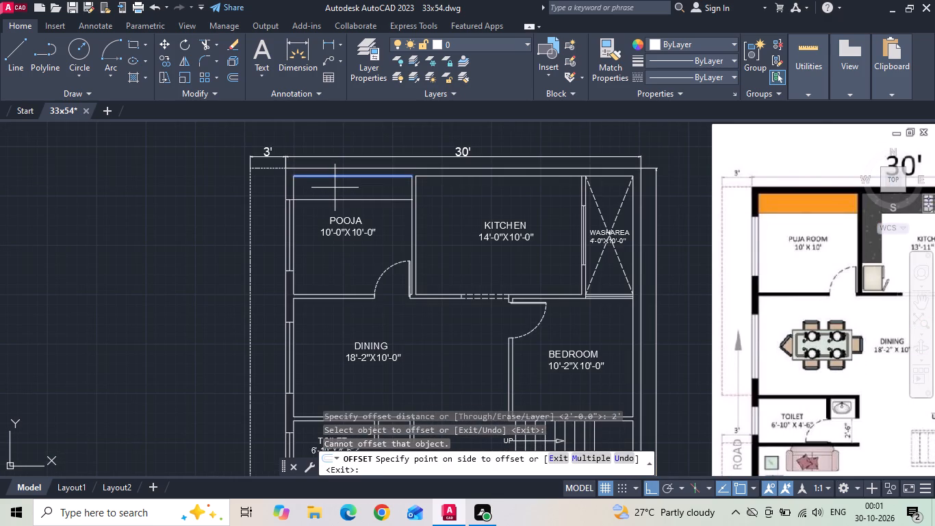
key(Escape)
Offset the POOJA room's top inner wall line 18 inches into the room on the original ground floor plan.
text(o 1)
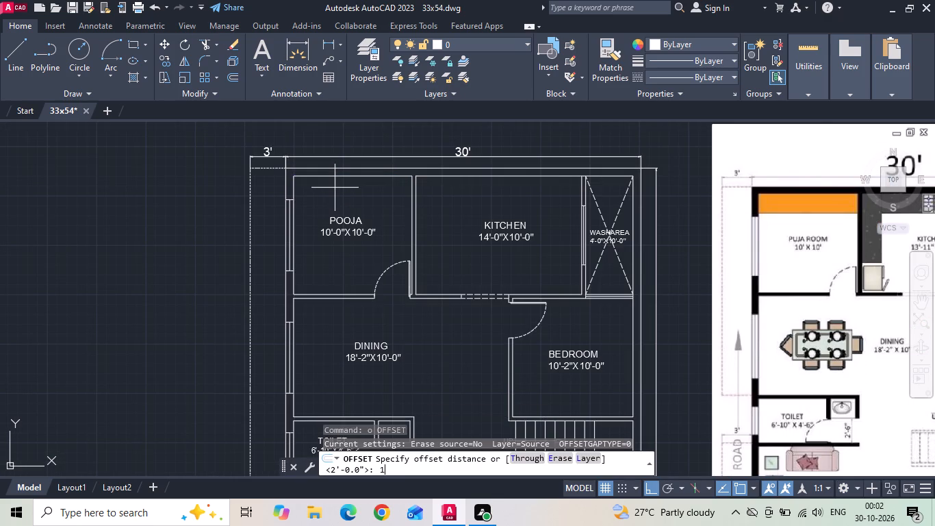
text(8)
key(space)
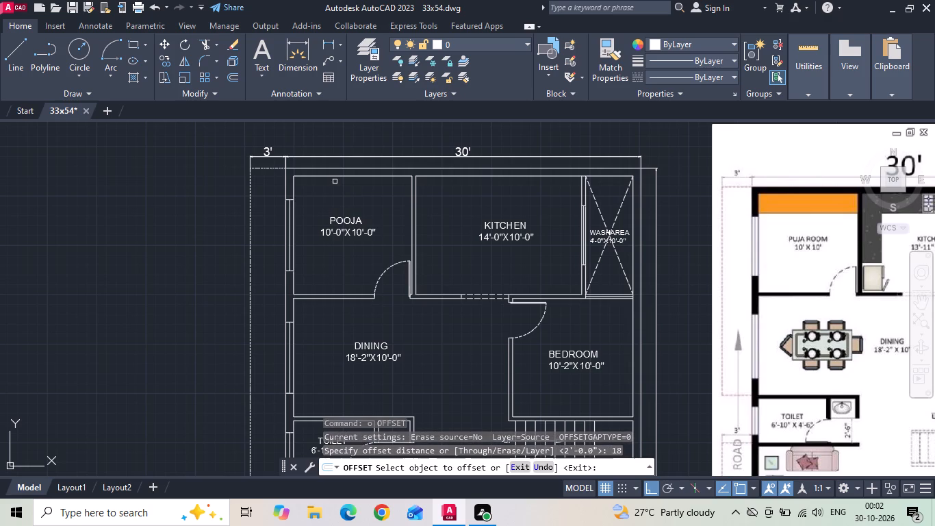
click(335, 177)
click(332, 192)
key(Escape)
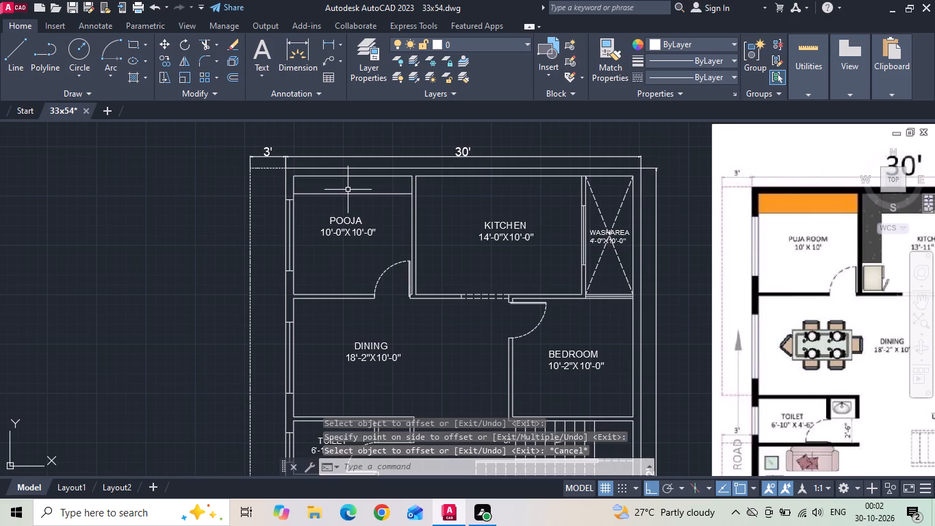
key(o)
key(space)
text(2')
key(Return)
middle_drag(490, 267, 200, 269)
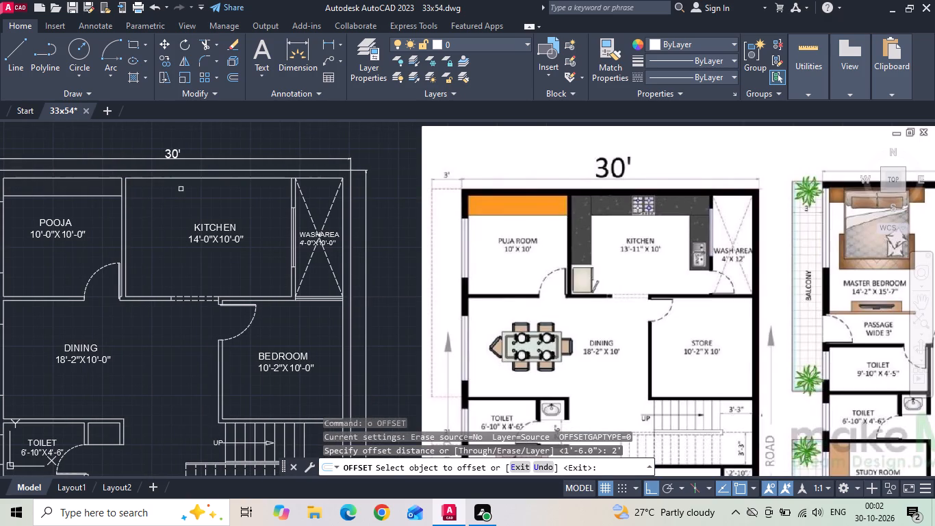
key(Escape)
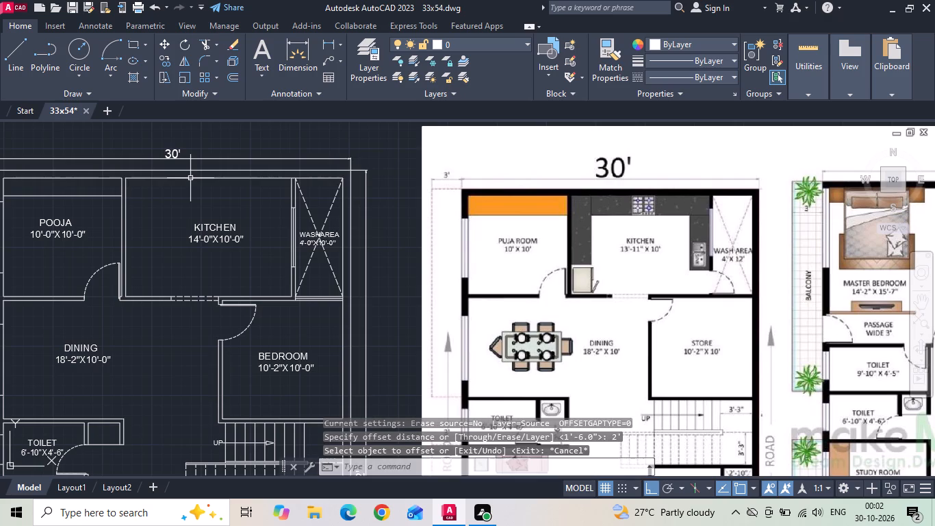
Trim the top inner wall line where it crosses the wall between the KITCHEN and WASHAREA.
text(tr)
key(space)
scroll(208, 175, up, 2)
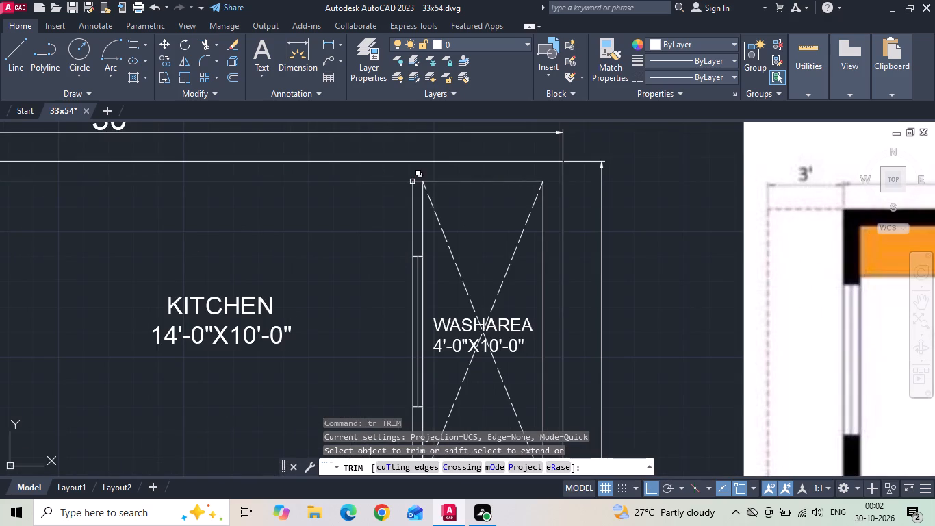
click(417, 181)
key(Escape)
Offset the KITCHEN's top inner wall line and its inner wall line on the POOJA side 2' into the room.
text(o 2')
key(Return)
scroll(405, 205, down, 2)
click(354, 198)
click(344, 215)
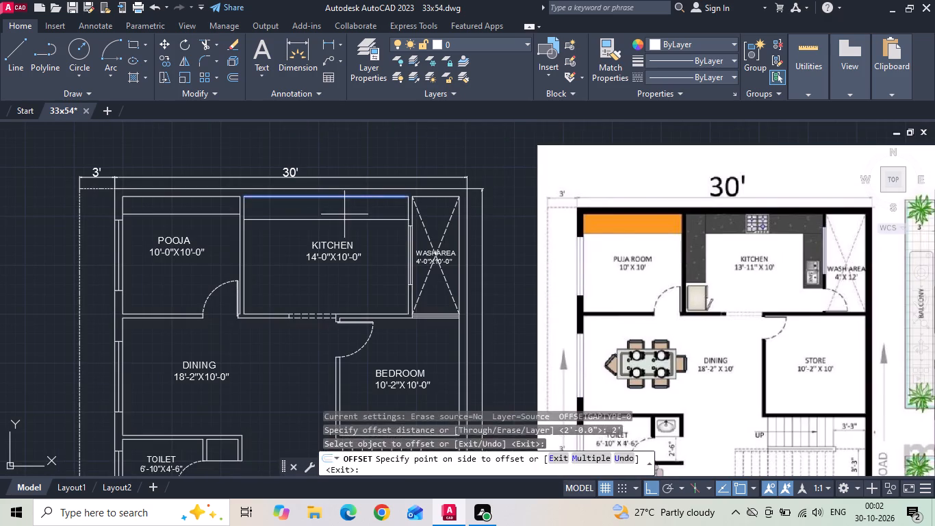
drag(244, 245, 255, 241)
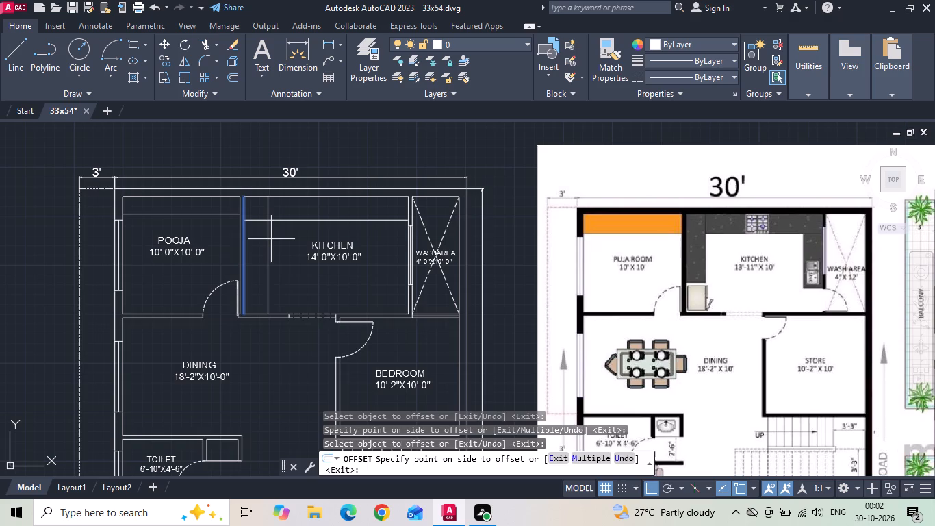
click(271, 239)
key(Escape)
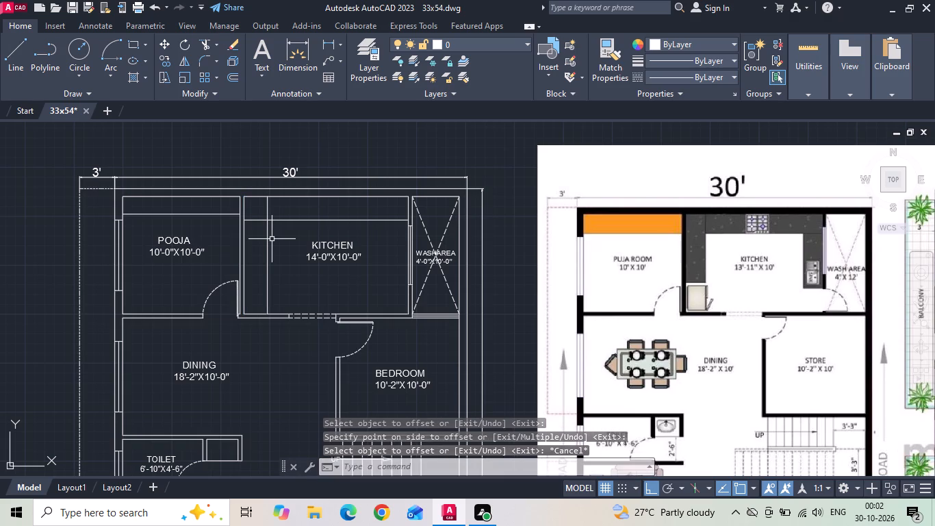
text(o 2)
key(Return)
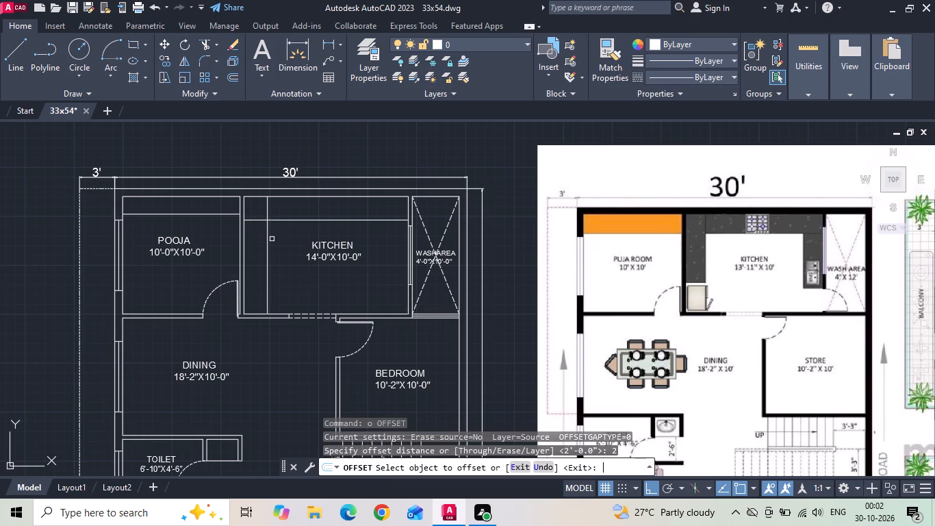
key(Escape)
Offset the KITCHEN's inner wall line beside the WASHAREA 2' into the room.
text(o 2')
key(Return)
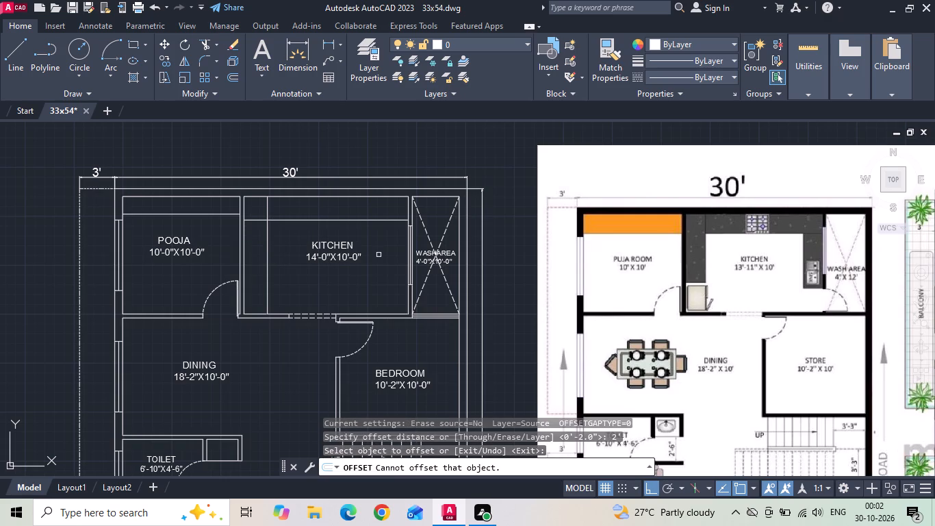
scroll(381, 264, up, 1)
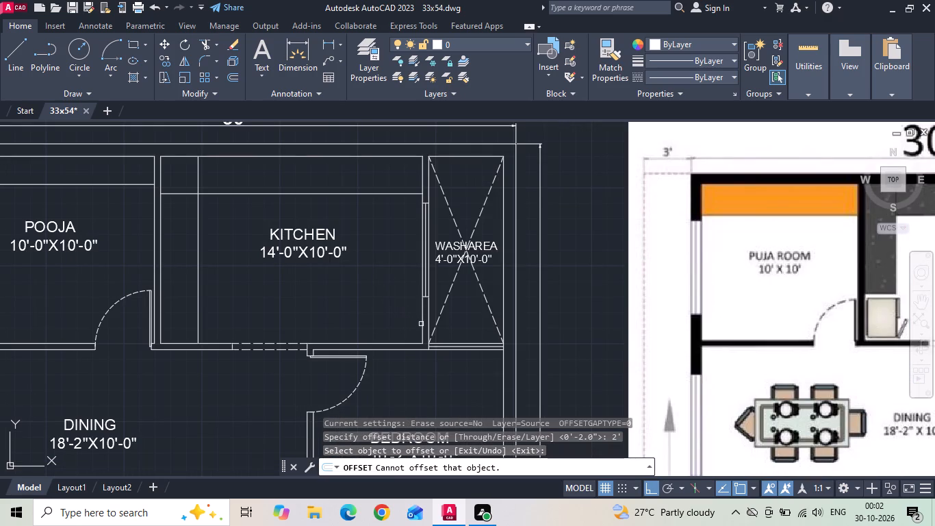
click(421, 324)
click(403, 312)
scroll(394, 295, down, 1)
key(Escape)
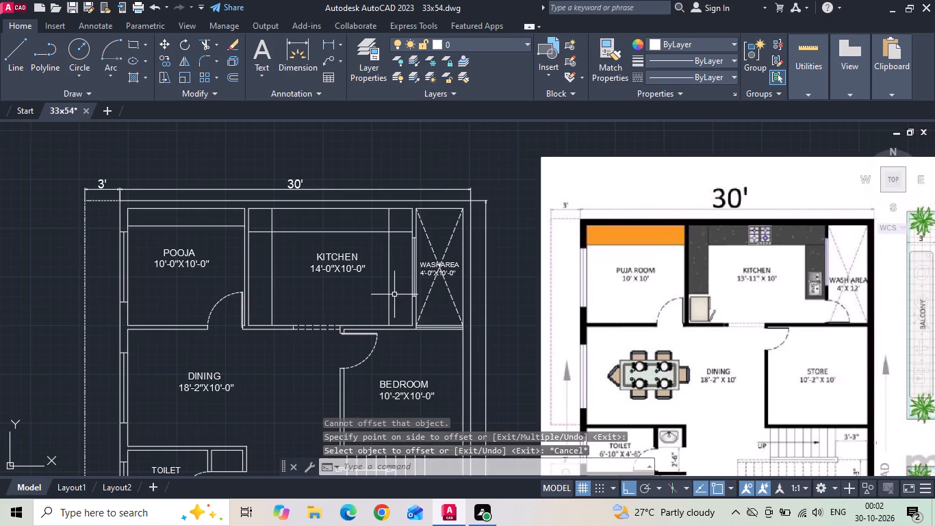
Remove the middle and upper lines and the short end line from the wall below the WASHAREA.
scroll(399, 306, up, 2)
scroll(400, 306, down, 2)
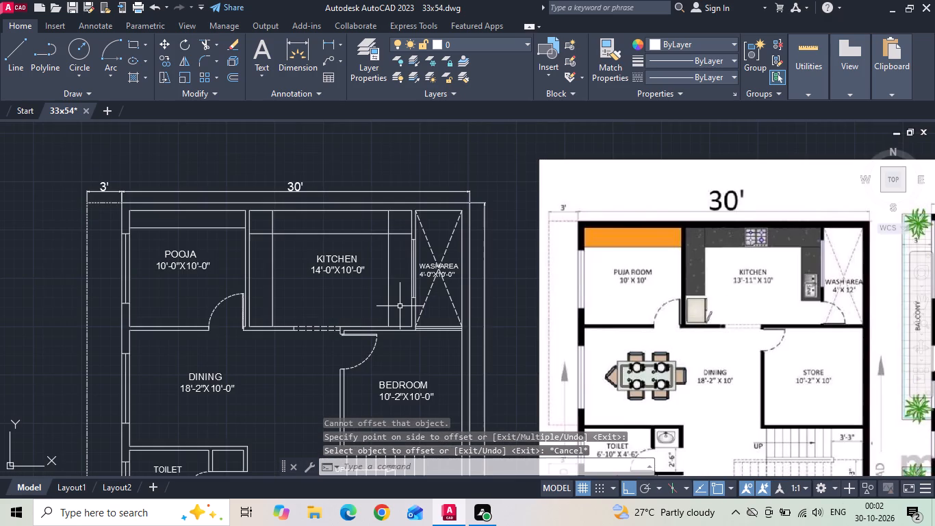
scroll(450, 334, up, 3)
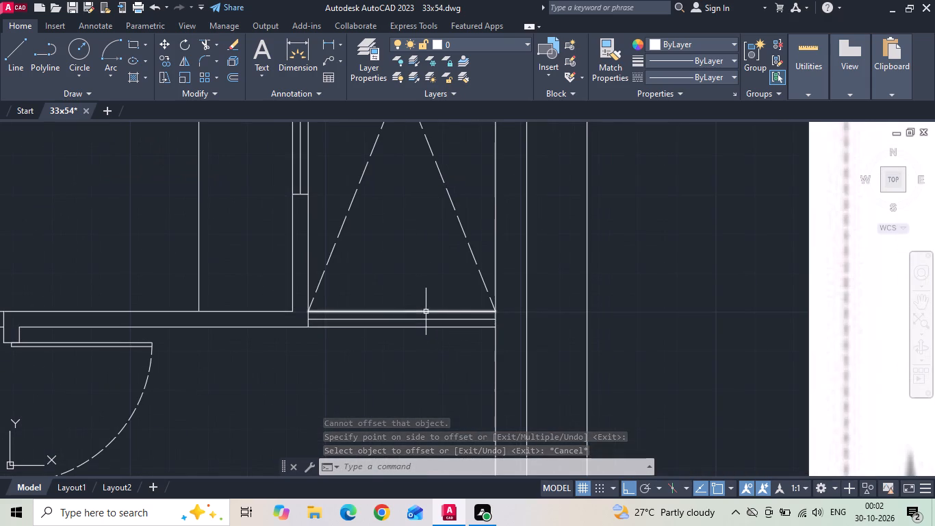
click(422, 318)
key(Delete)
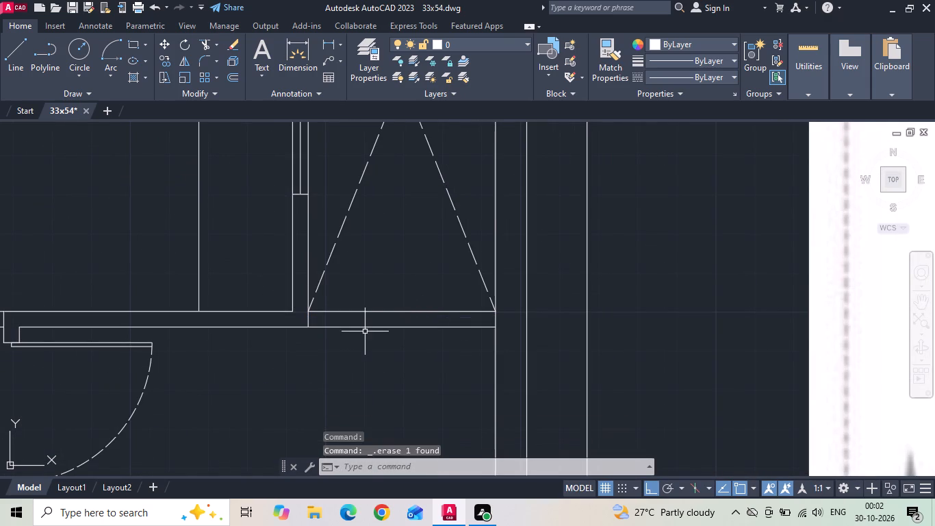
text(tr)
key(space)
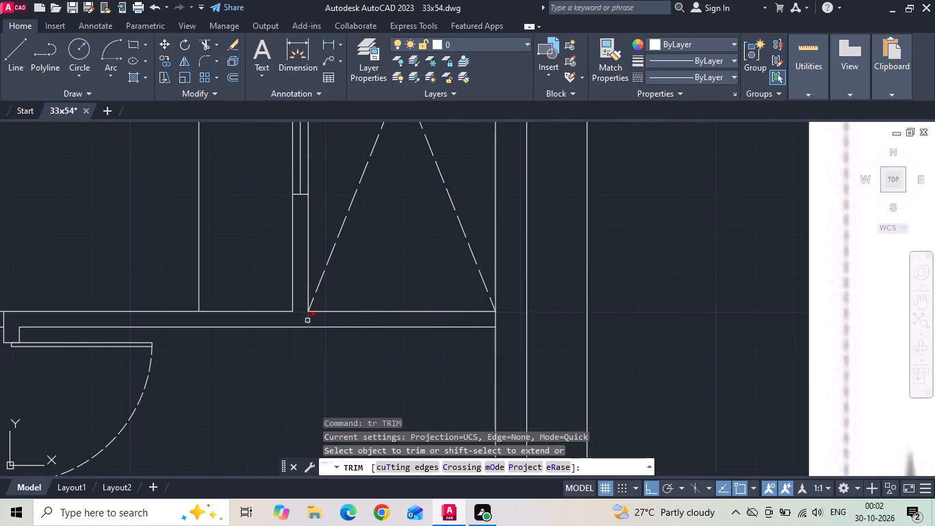
click(307, 321)
key(Escape)
click(342, 310)
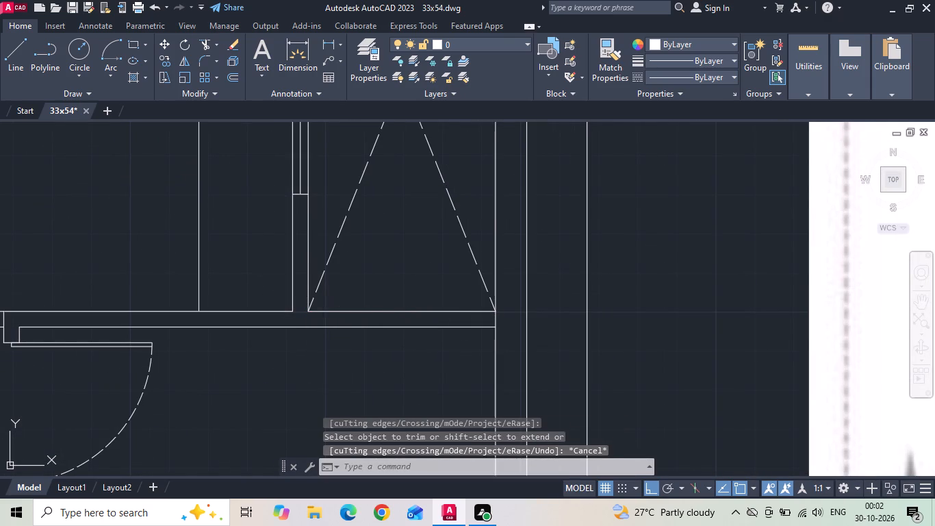
key(Delete)
Extend the KITCHEN's bottom inner wall line across the WASHAREA to its outer wall.
text(ex)
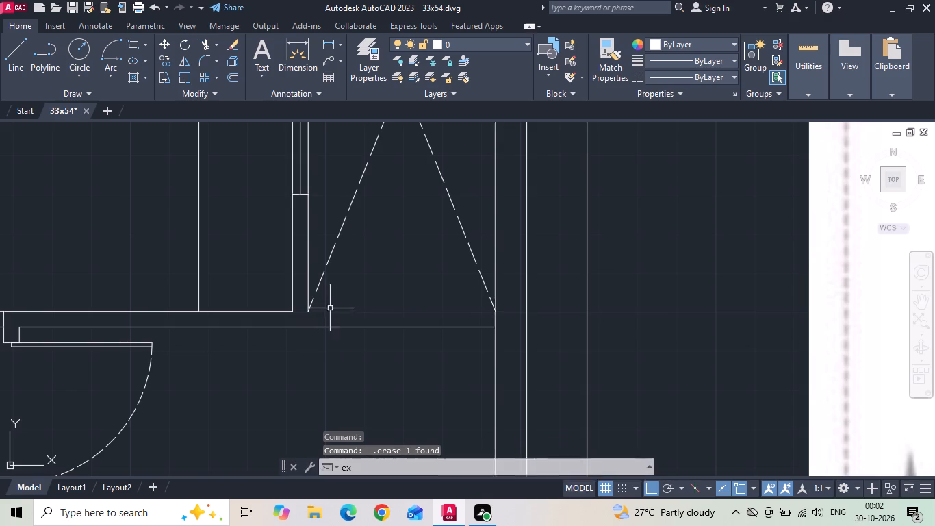
key(space)
click(289, 309)
click(283, 314)
click(281, 313)
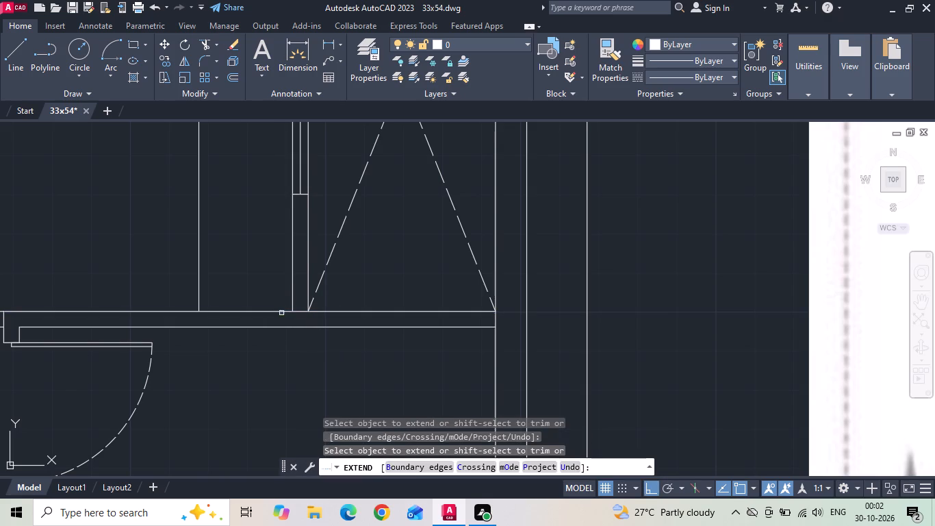
key(Escape)
key(i)
key(Escape)
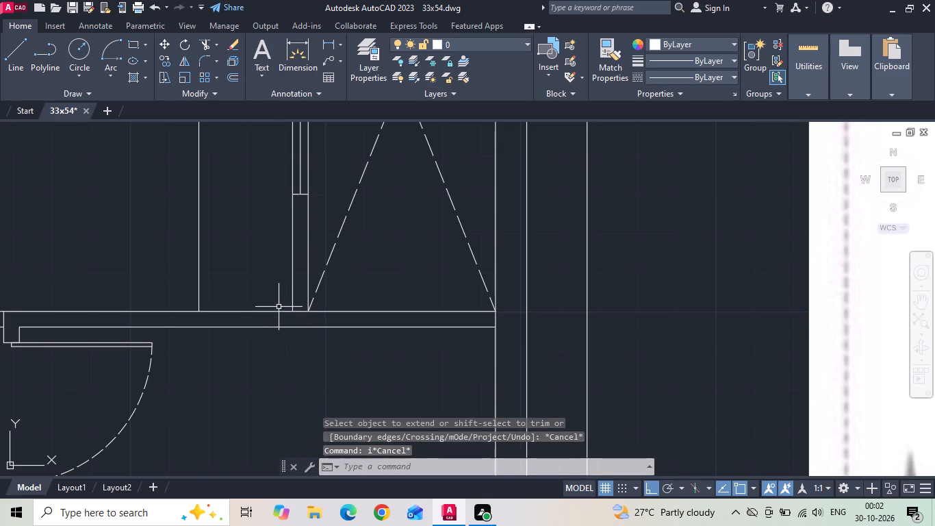
Offset the bottom inner wall line of the KITCHEN and WASHAREA upward by 2'6".
text(o 2')
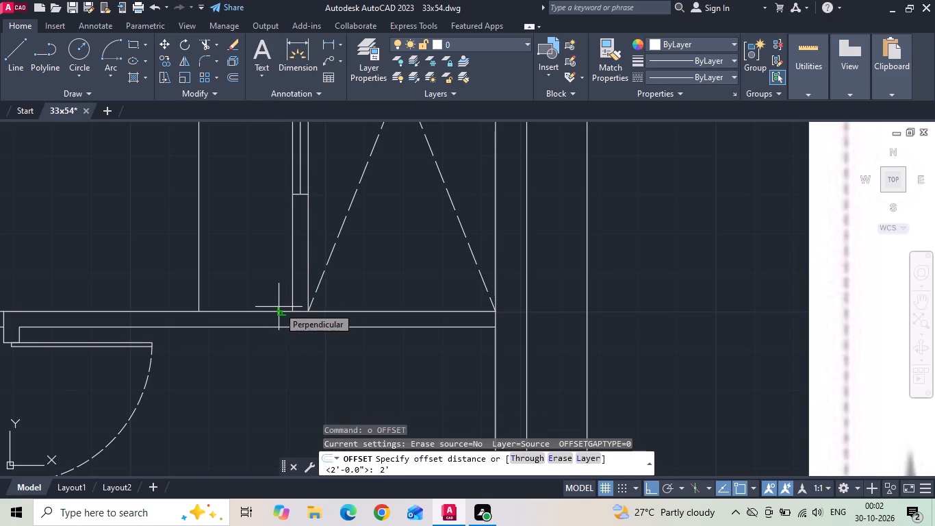
text(6)
key(space)
click(277, 310)
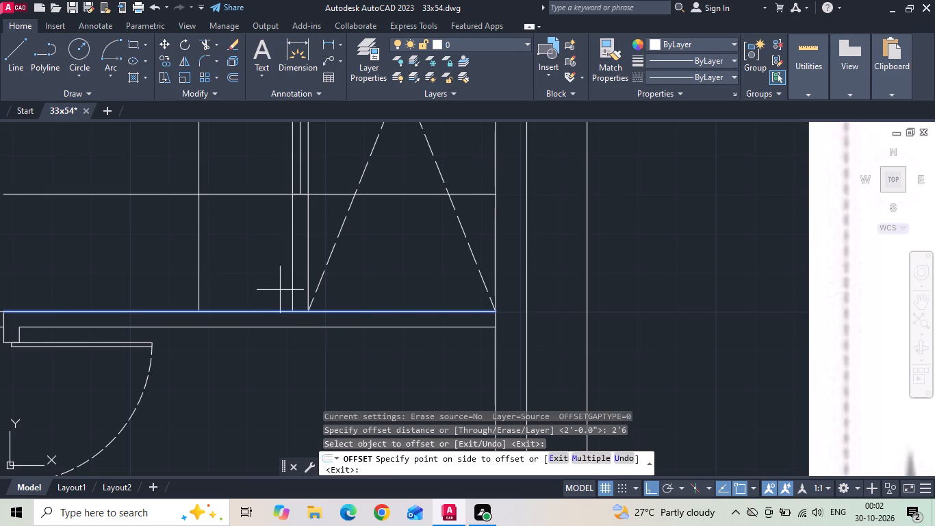
scroll(280, 290, down, 3)
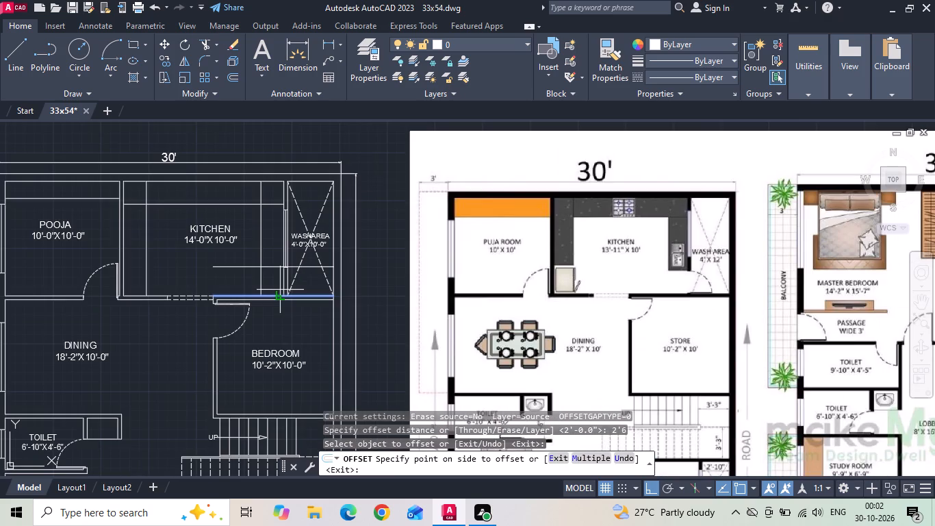
click(280, 290)
scroll(679, 310, up, 2)
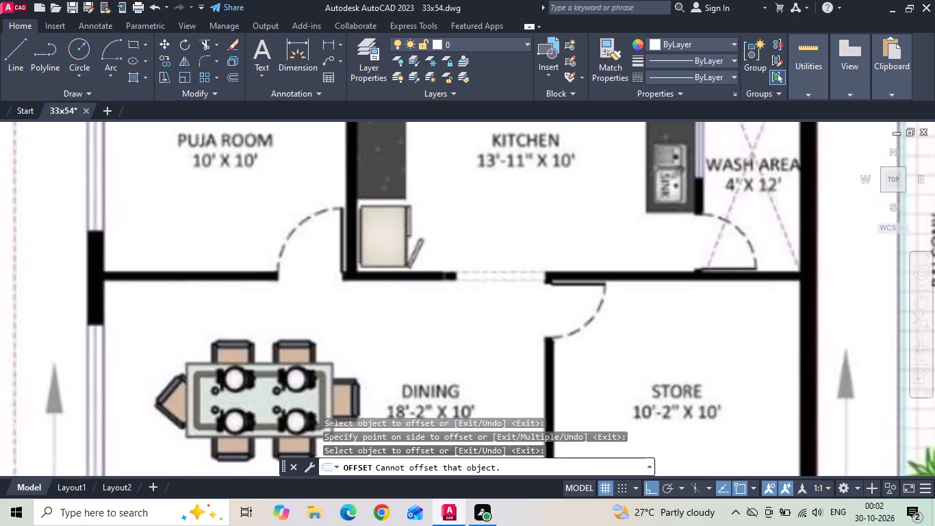
scroll(682, 278, down, 3)
scroll(439, 244, up, 3)
key(Escape)
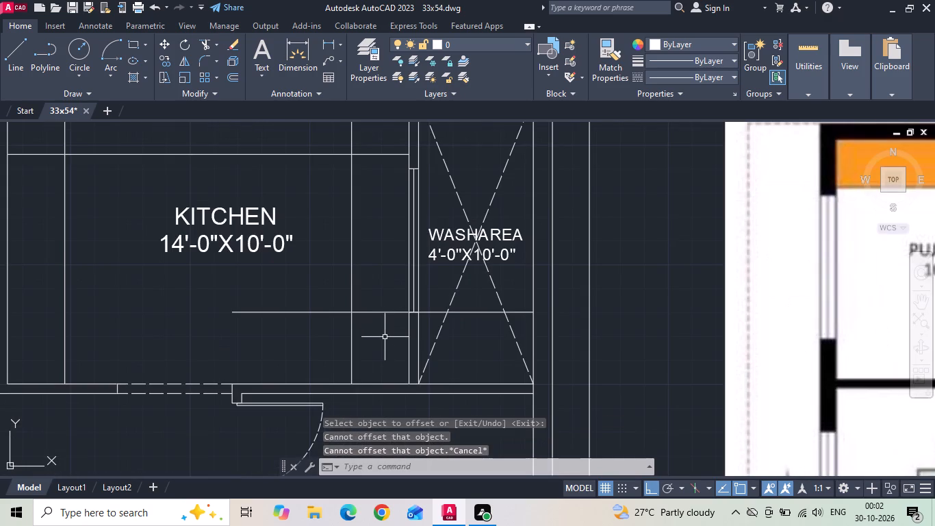
Move the 2'6" offset line upward by 2 inches.
click(400, 320)
click(393, 292)
right_click(393, 292)
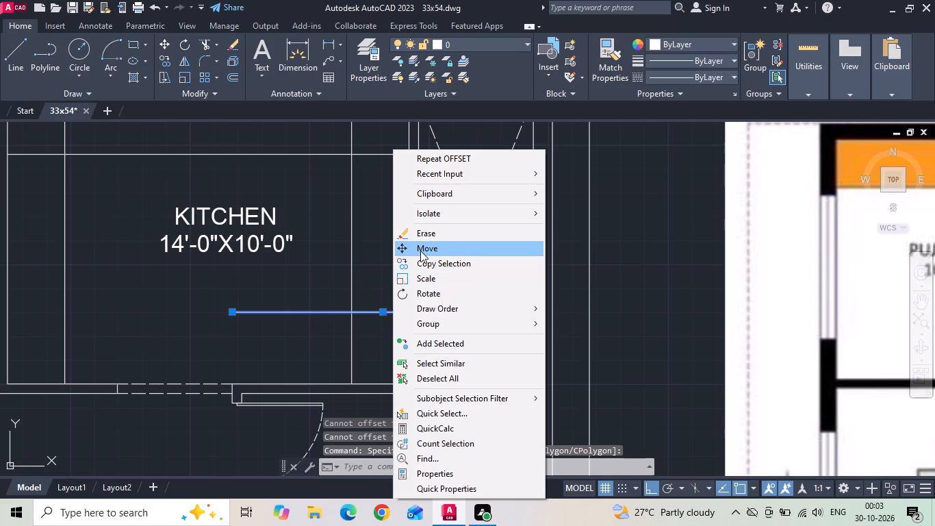
click(420, 251)
drag(389, 339, 388, 331)
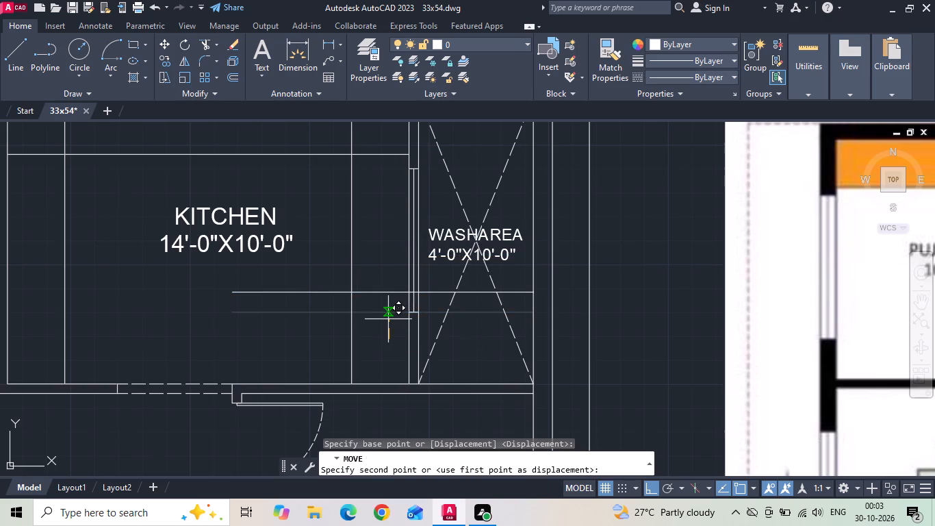
text(2)
key(space)
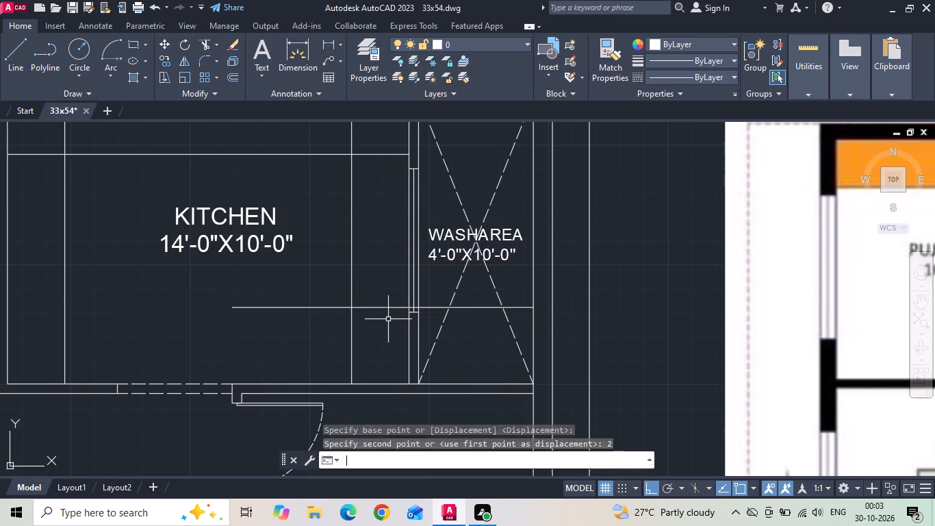
Copy the bottom inner wall line of the KITCHEN and WASHAREA 2 inches upward.
middle_drag(387, 365, 375, 314)
scroll(383, 331, up, 2)
click(383, 334)
click(379, 340)
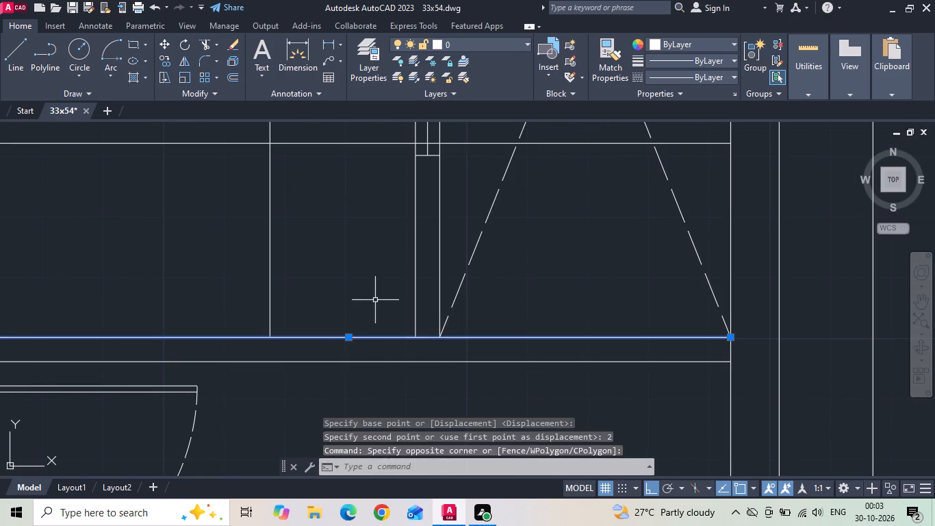
right_click(375, 300)
click(392, 262)
drag(371, 294, 370, 283)
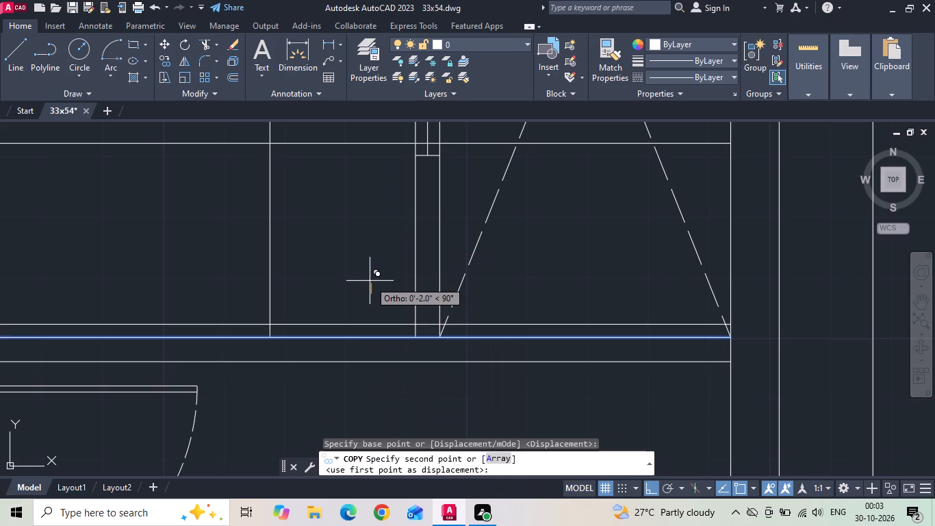
text(2)
key(space)
key(Escape)
Trim the 2-inch copy beside the wall between KITCHEN and WASHAREA, and trim the bottom wall line across that wall's thickness.
text(tr)
key(space)
click(370, 322)
click(368, 331)
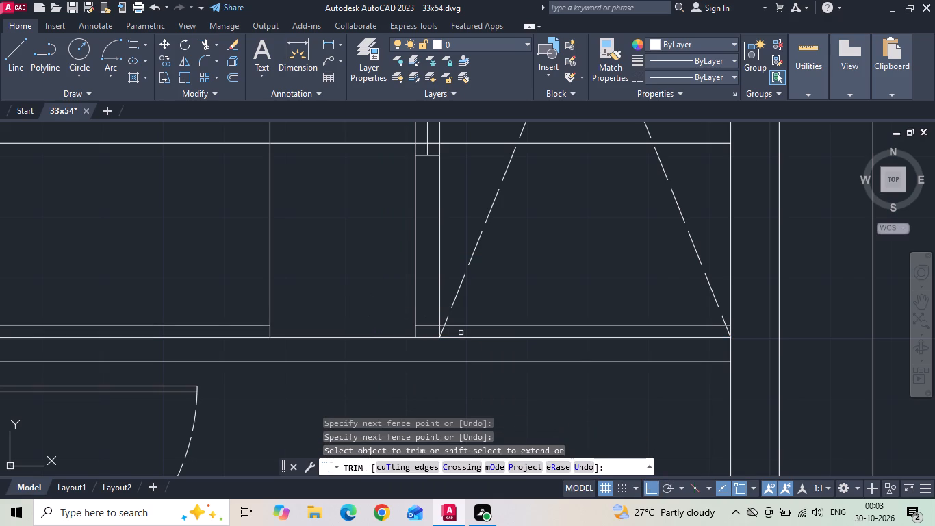
click(463, 331)
click(463, 313)
click(426, 338)
scroll(442, 330, up, 1)
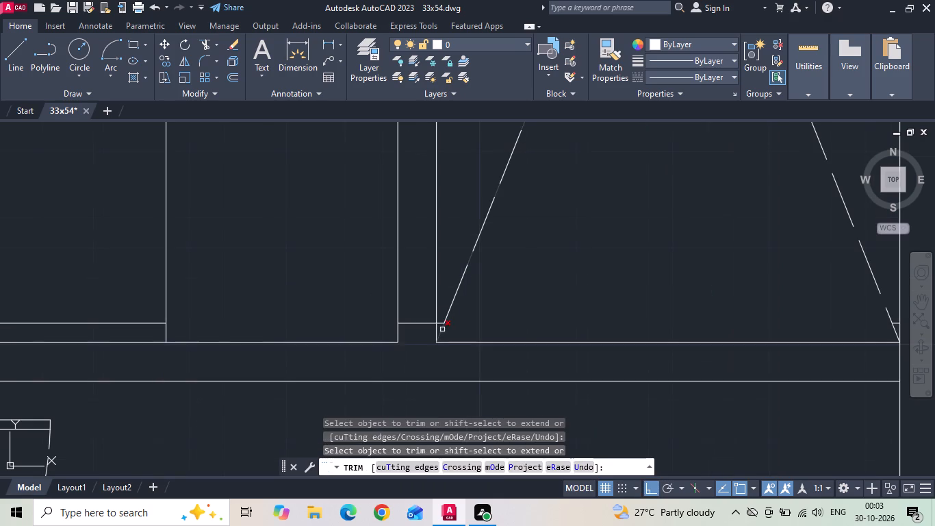
click(437, 321)
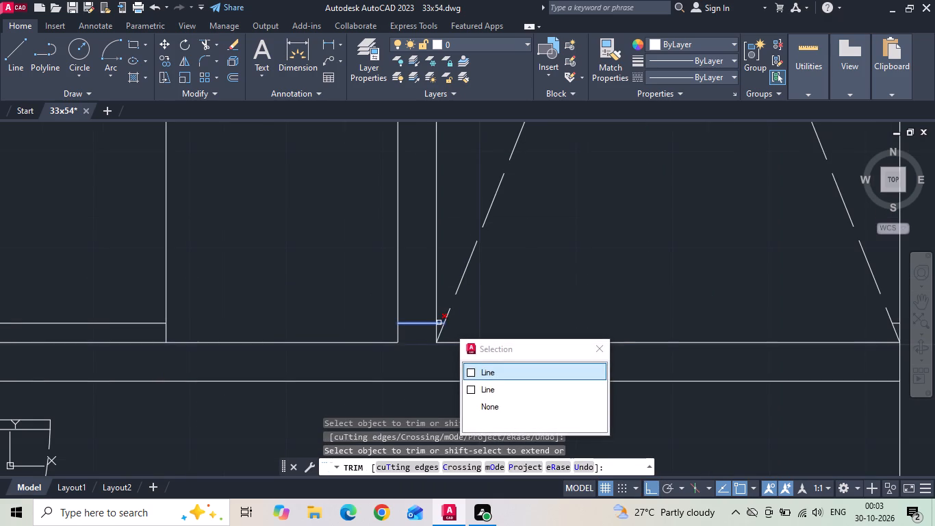
click(440, 323)
Trim the wall between KITCHEN and WASHAREA up to the raised offset line, clearing the 2'6" door opening.
scroll(433, 333, down, 2)
drag(438, 277, 397, 274)
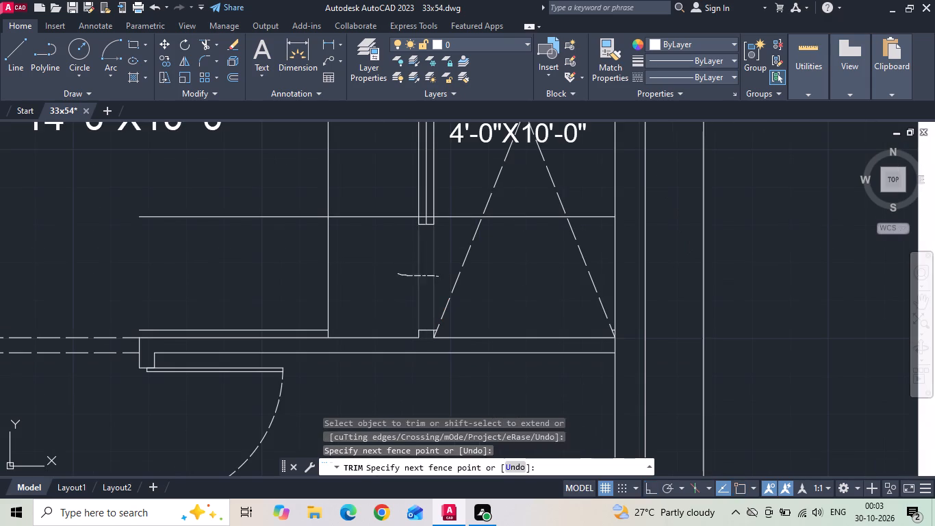
drag(397, 274, 398, 274)
scroll(415, 237, up, 1)
middle_drag(409, 290, 406, 329)
drag(410, 252, 420, 252)
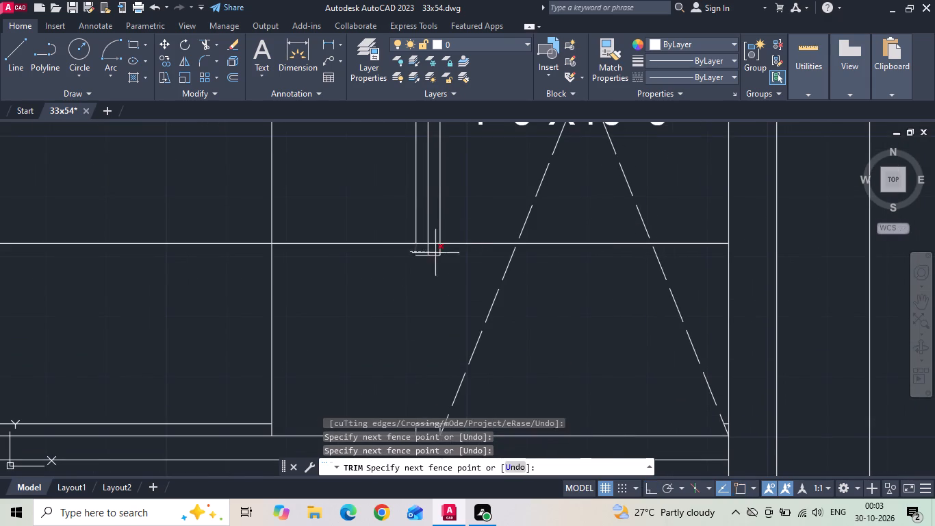
click(458, 252)
click(437, 252)
Trim the raised offset line away on both sides of the KITCHEN–WASHAREA wall, within the counter strip and the adjacent WASHAREA part.
click(393, 284)
drag(388, 273, 387, 240)
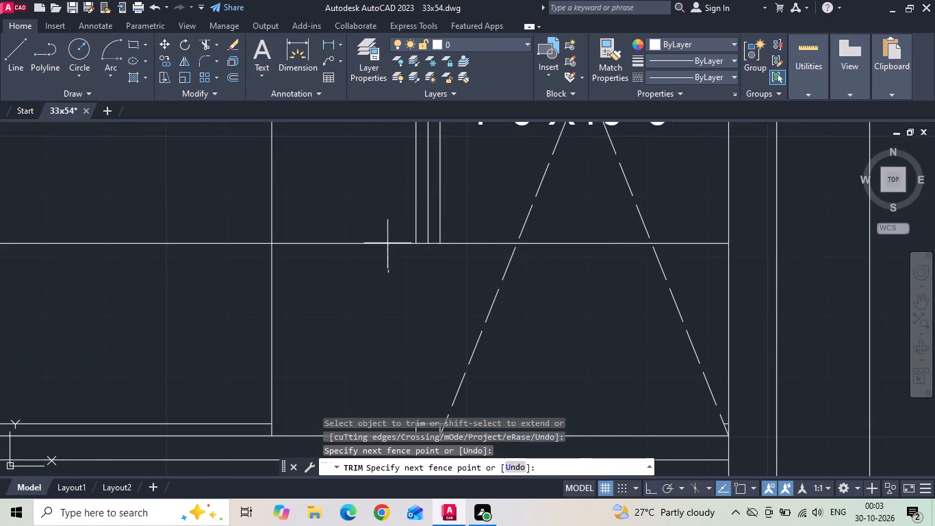
drag(387, 240, 387, 238)
drag(476, 238, 469, 261)
scroll(407, 286, down, 2)
key(Escape)
scroll(401, 292, down, 2)
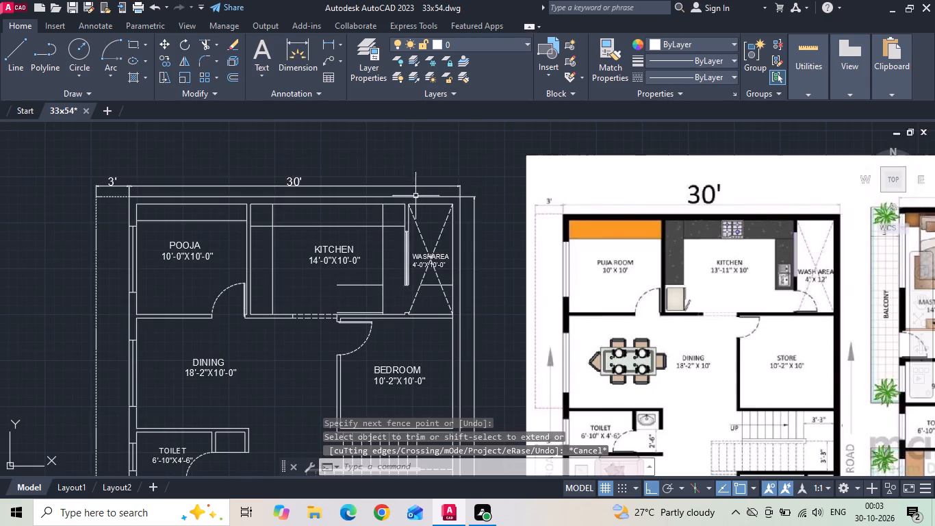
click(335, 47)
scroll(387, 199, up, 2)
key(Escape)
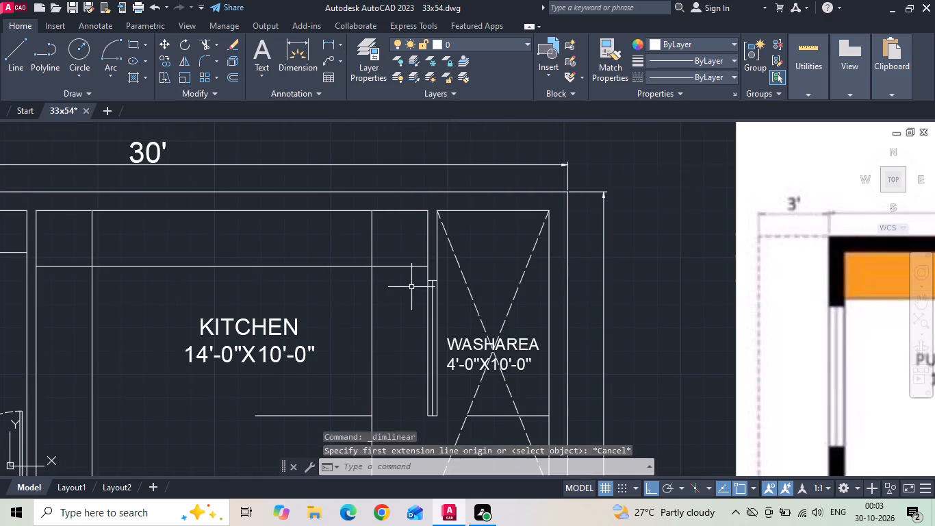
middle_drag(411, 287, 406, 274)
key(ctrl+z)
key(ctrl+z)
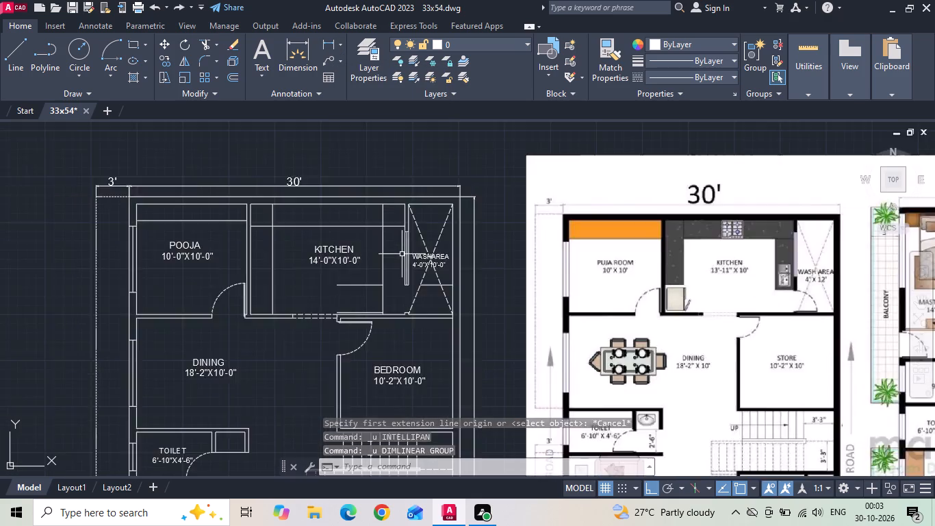
Undo the last three edits, back through the trims and the 2-inch line copy at the KITCHEN–WASHAREA wall.
key(ctrl+z)
key(ctrl+z)
key(ctrl+z)
scroll(402, 266, down, 2)
middle_drag(399, 252, 399, 301)
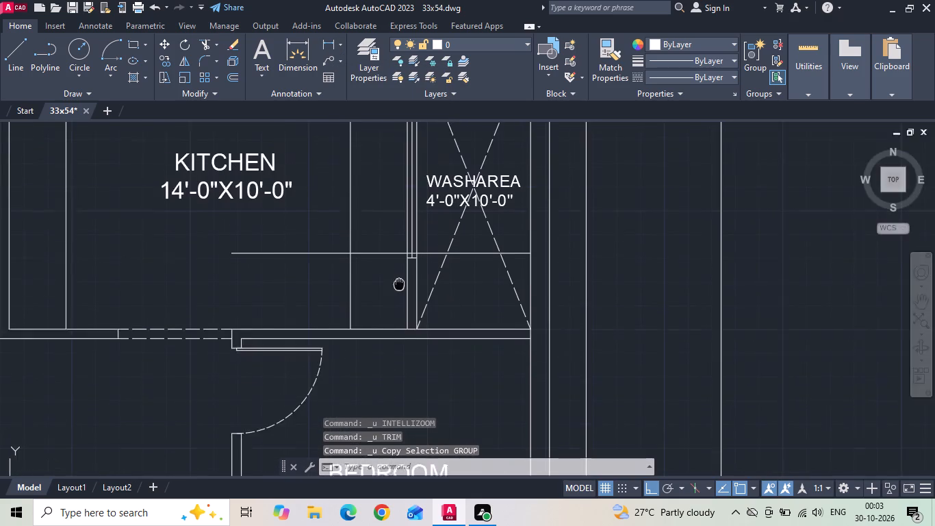
middle_drag(399, 301, 398, 323)
Move the window in the KITCHEN–WASHAREA wall about 1 foot upward.
drag(397, 321, 401, 313)
click(433, 154)
right_click(425, 161)
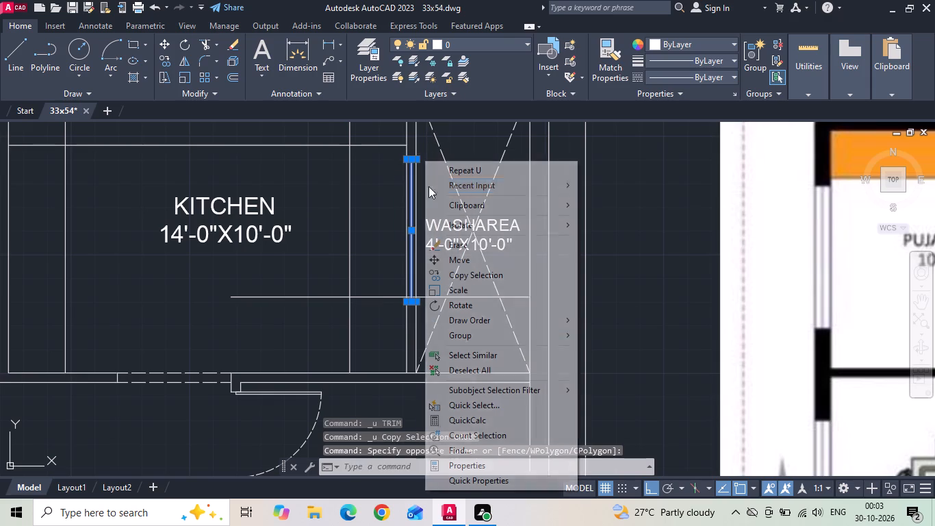
click(449, 258)
drag(400, 229, 399, 218)
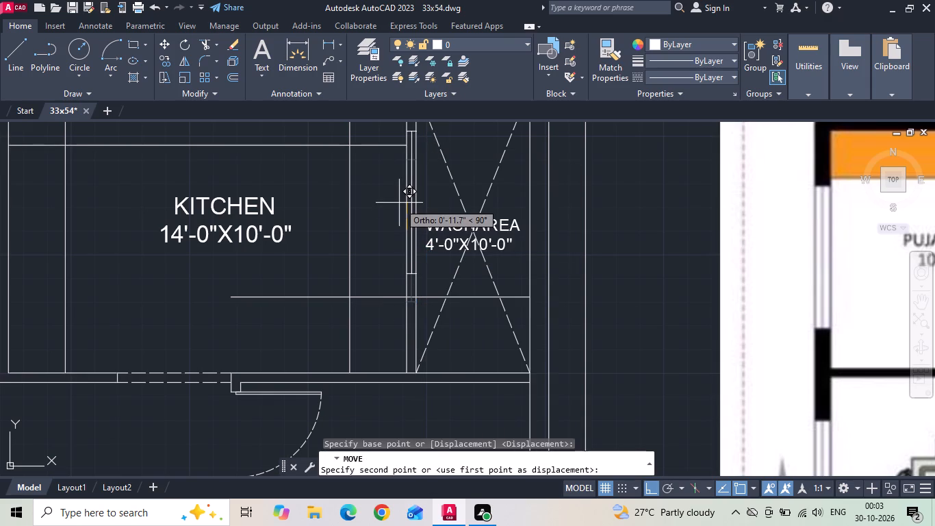
click(399, 203)
middle_drag(396, 213, 396, 222)
Offset the bottom inner wall line of KITCHEN and WASHAREA 2 inches upward.
scroll(408, 387, up, 2)
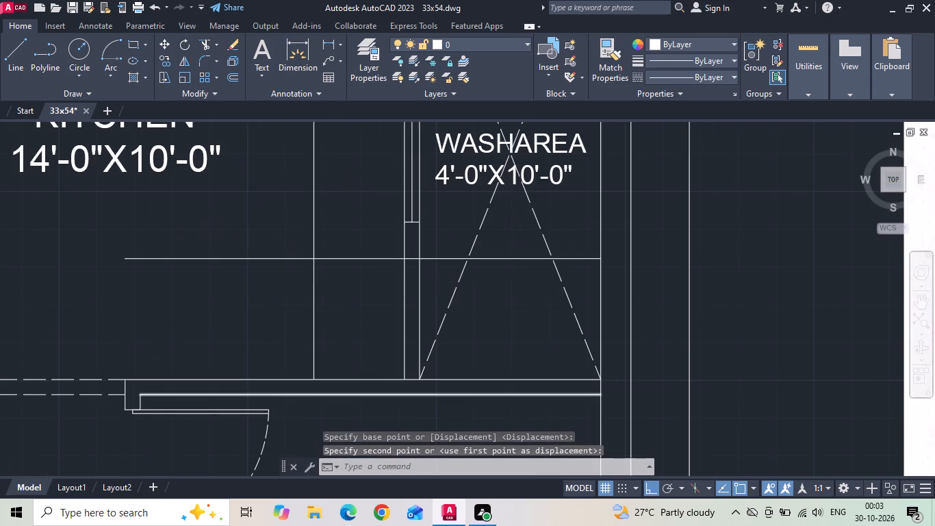
text(o 2)
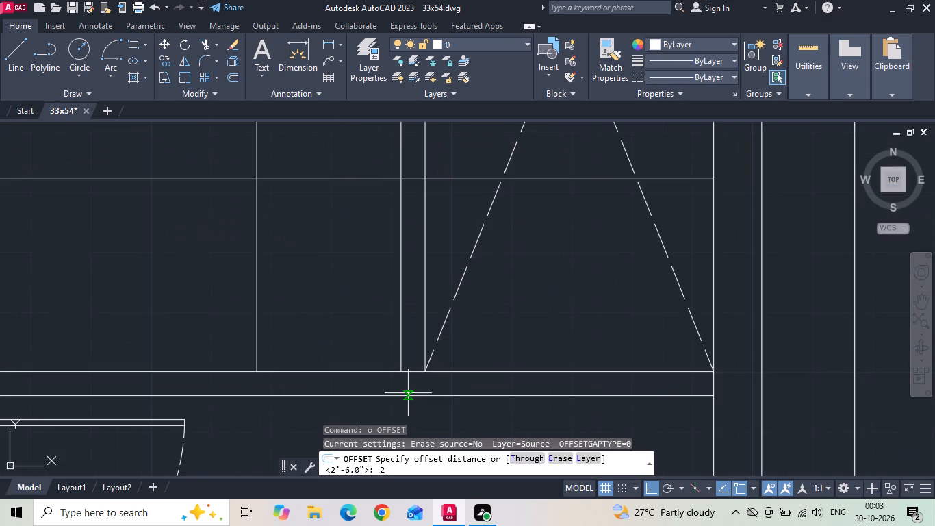
key(Return)
drag(387, 372, 386, 366)
click(386, 328)
key(Escape)
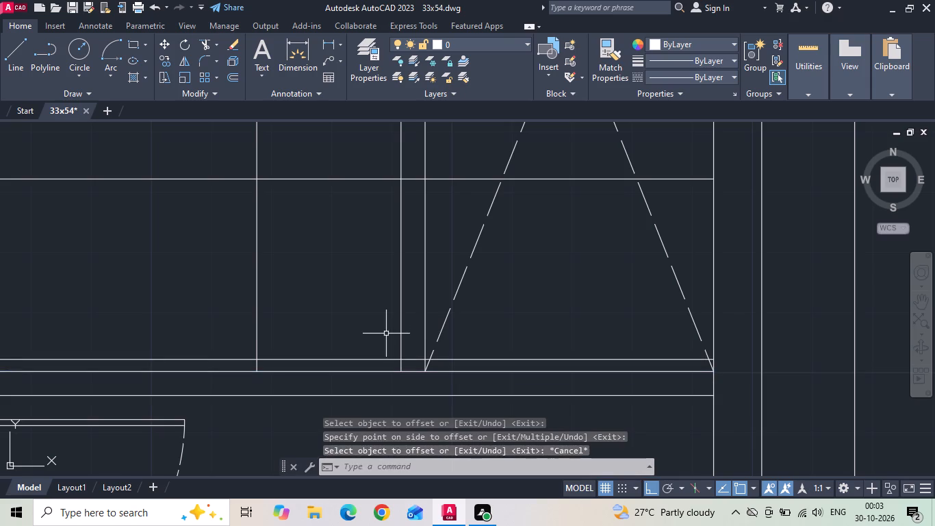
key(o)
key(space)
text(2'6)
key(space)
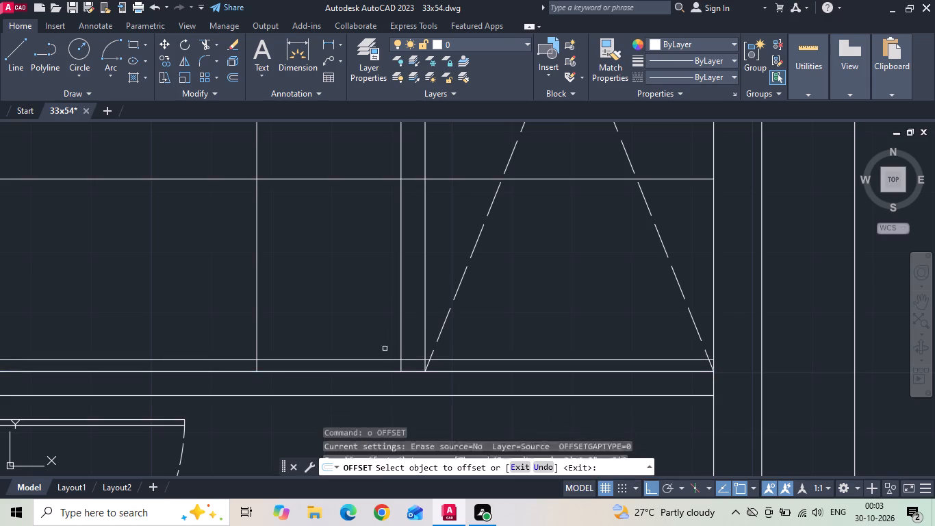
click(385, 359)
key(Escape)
Trim the KITCHEN–WASHAREA wall across the door opening and cut the 2-inch offset line down to a nib within the wall's thickness.
text(tr)
key(space)
drag(386, 318, 431, 268)
scroll(426, 368, up, 2)
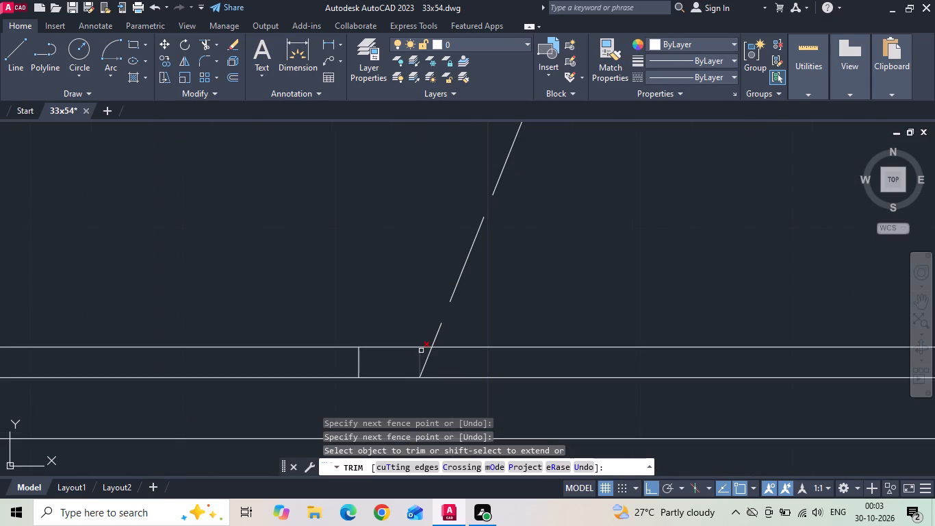
click(423, 348)
drag(394, 371, 391, 379)
click(389, 381)
drag(306, 352, 305, 345)
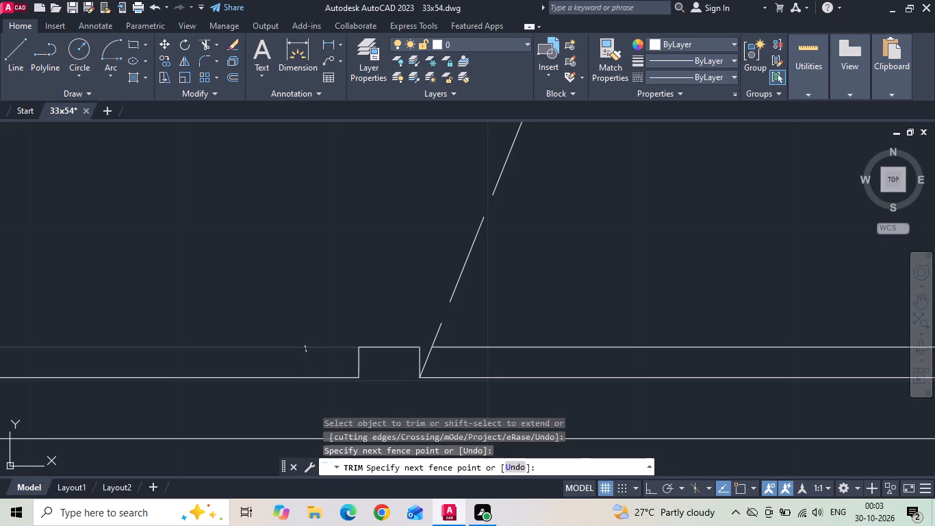
click(367, 303)
click(507, 345)
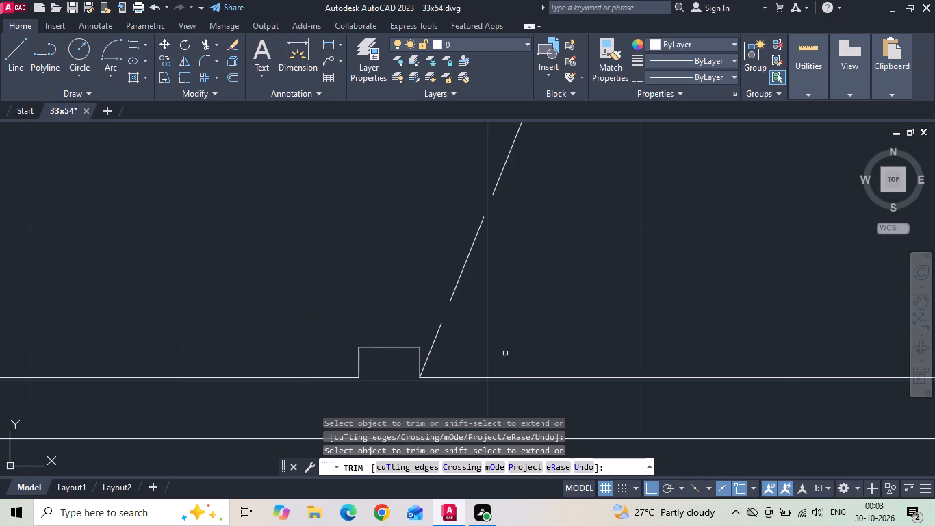
Trim the raised line marking the top of the door opening beside the wall, and erase its leftover pieces in KITCHEN and WASHAREA.
scroll(487, 366, down, 2)
drag(378, 157, 517, 181)
click(515, 171)
drag(508, 177, 490, 218)
drag(492, 178, 487, 197)
scroll(428, 268, down, 1)
key(Escape)
drag(313, 245, 309, 238)
click(298, 197)
click(562, 218)
click(556, 207)
scroll(521, 273, down, 2)
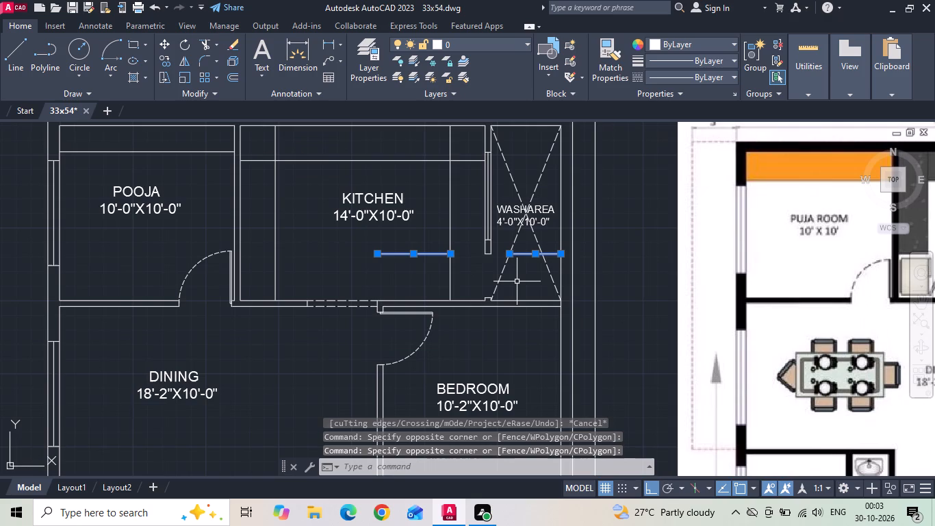
key(Delete)
Dimension the wall length between the upper end of the KITCHEN–WASHAREA window and the top inner wall line.
middle_drag(511, 285, 374, 305)
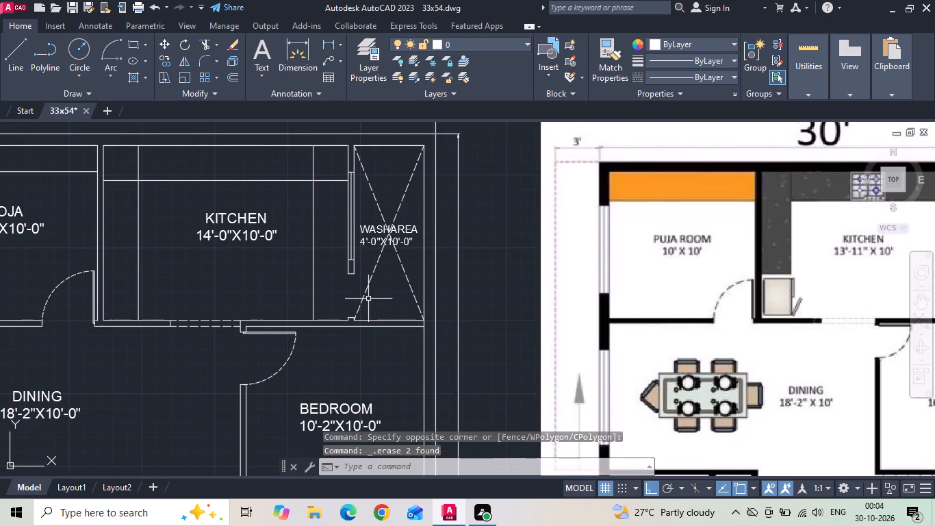
scroll(368, 299, down, 1)
scroll(364, 298, up, 2)
scroll(336, 299, down, 1)
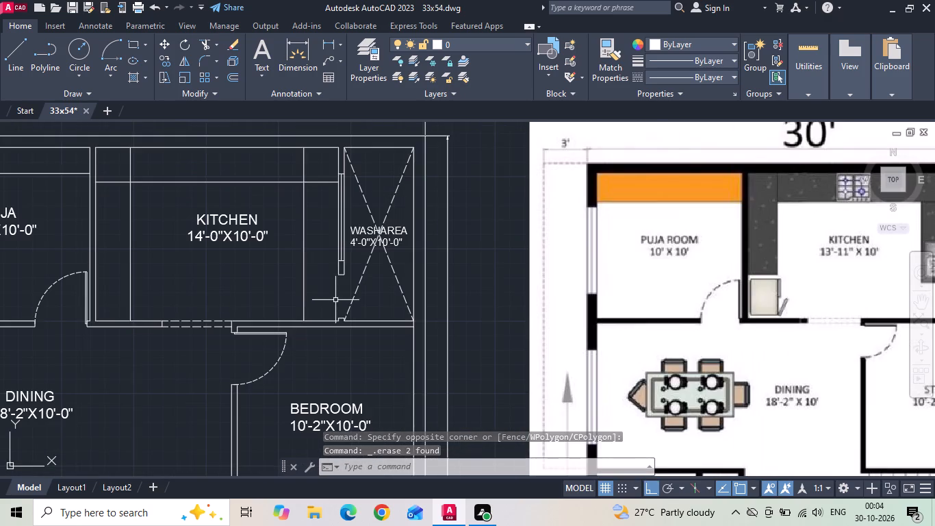
scroll(342, 201, up, 1)
click(328, 44)
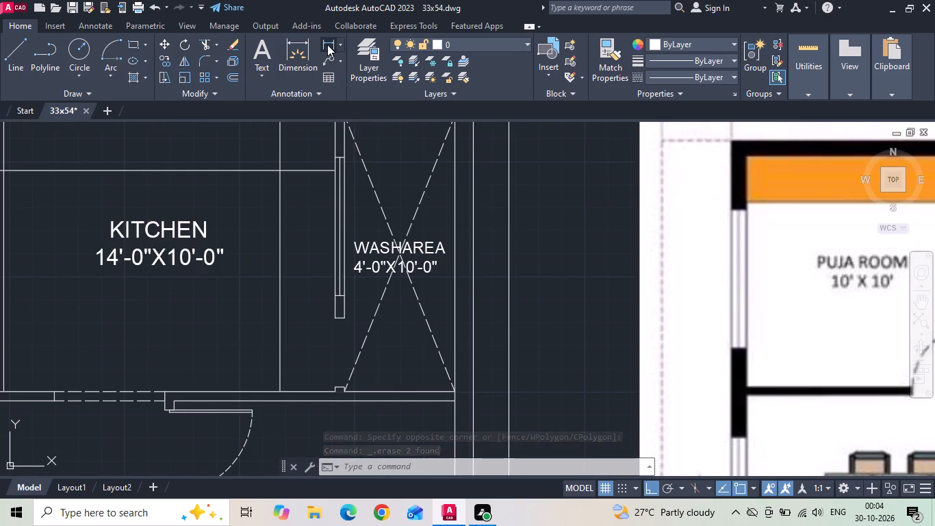
middle_drag(322, 138, 322, 177)
click(331, 192)
click(333, 155)
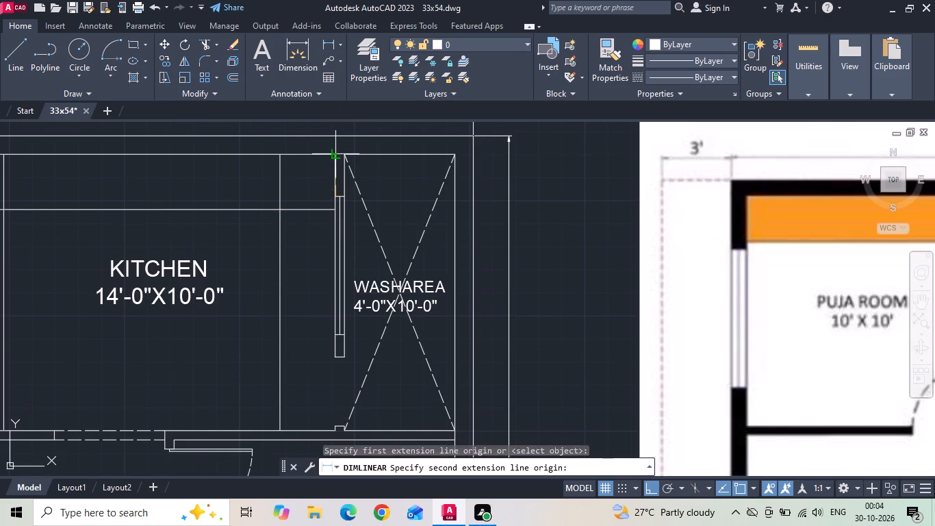
scroll(314, 177, down, 2)
scroll(314, 177, up, 1)
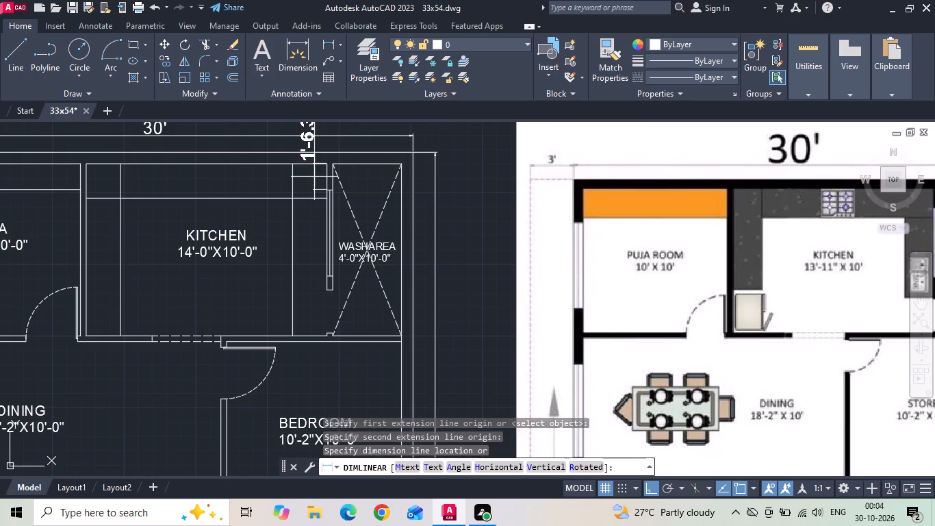
click(314, 177)
Dimension the wall length between the lower end of the KITCHEN–WASHAREA window and the door opening.
scroll(313, 276, up, 3)
key(space)
drag(355, 273, 355, 281)
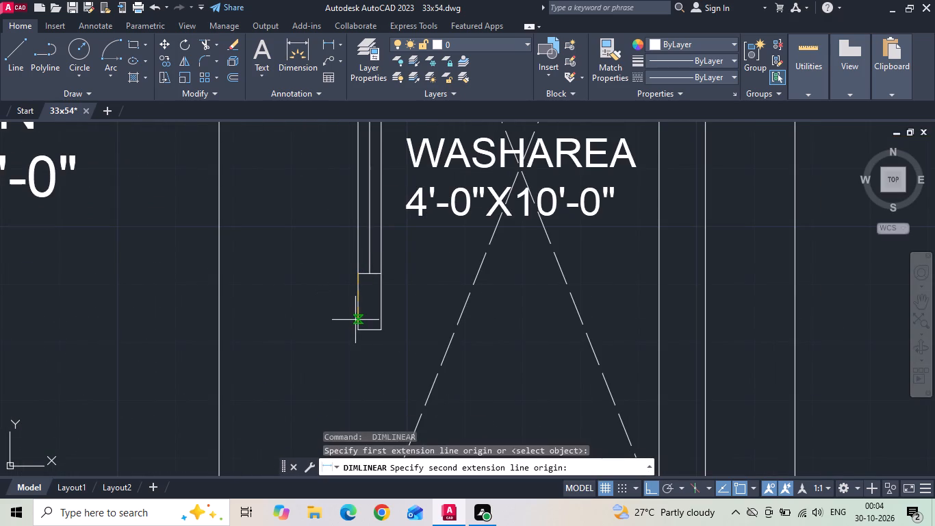
click(355, 327)
click(320, 329)
scroll(319, 257, down, 2)
scroll(337, 324, down, 1)
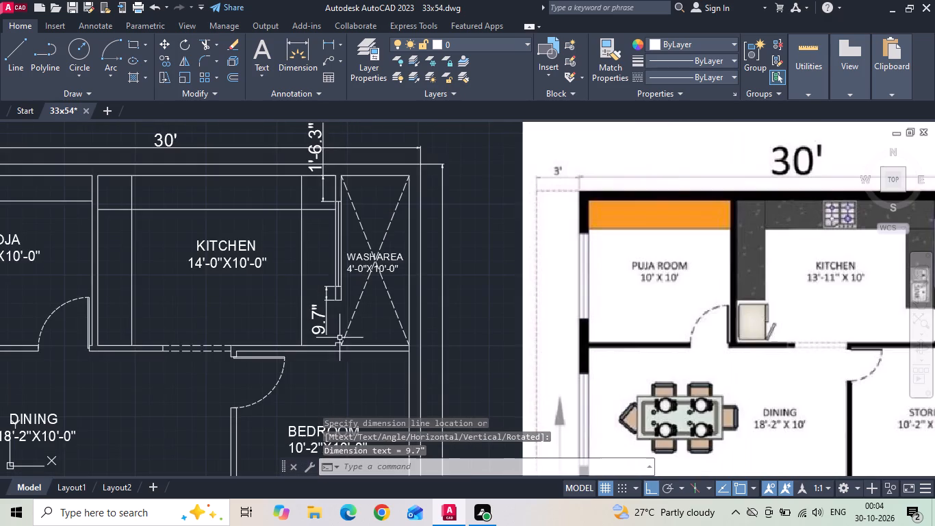
Move the KITCHEN–WASHAREA window 0.3 inches upward.
scroll(348, 193, up, 3)
click(294, 210)
scroll(293, 210, down, 2)
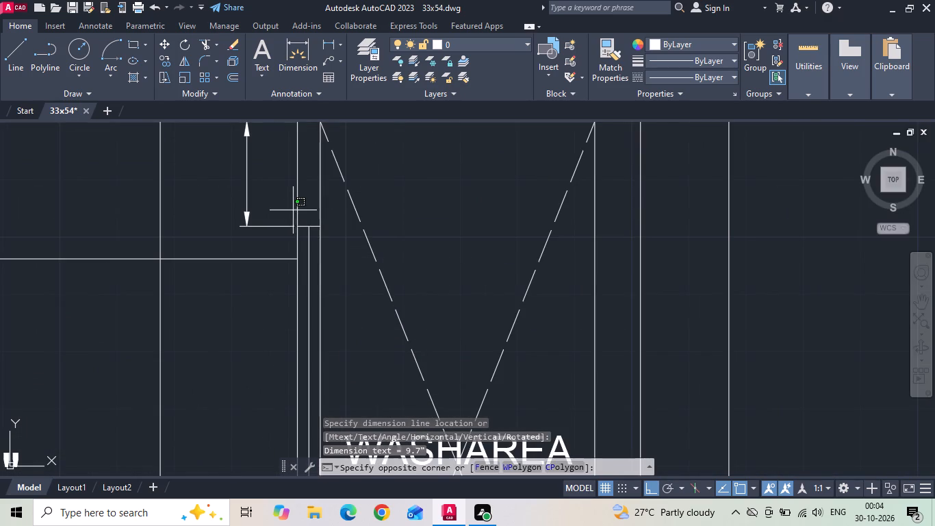
click(318, 353)
right_click(347, 212)
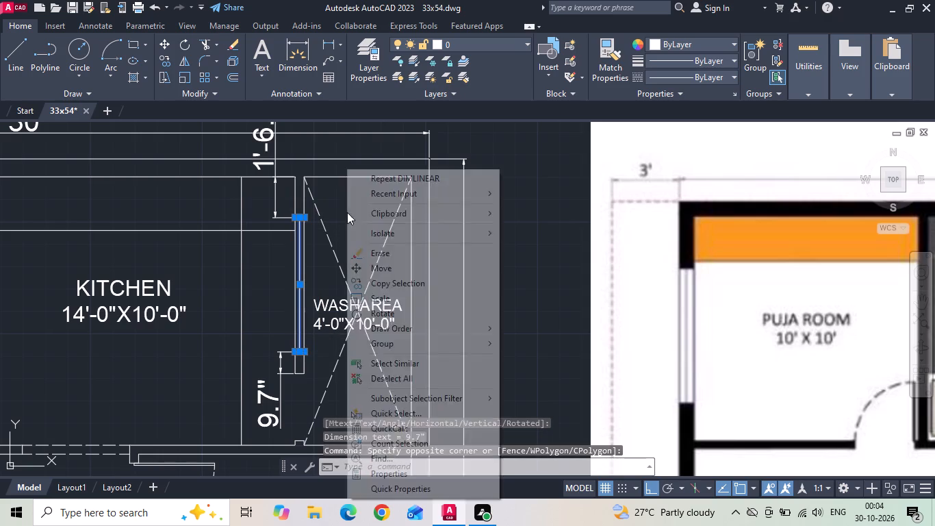
click(366, 268)
scroll(361, 264, down, 1)
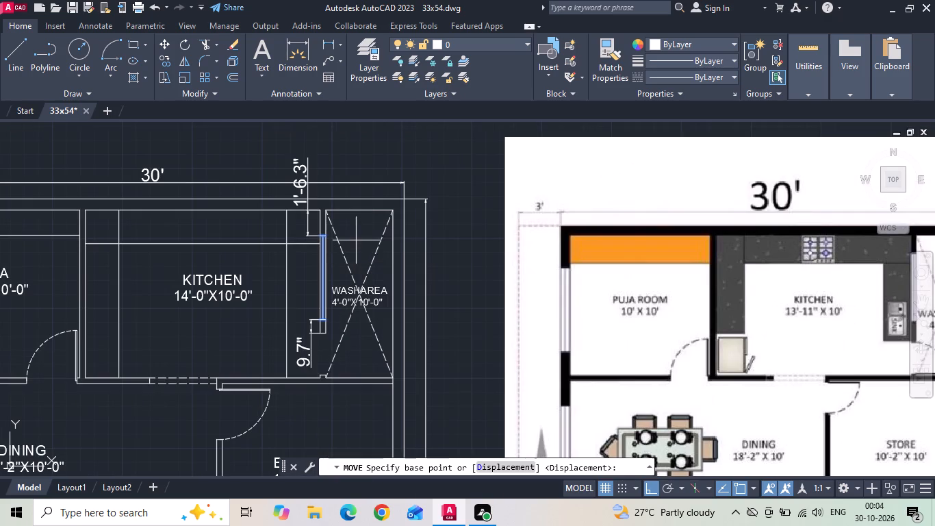
drag(356, 240, 356, 234)
key(3)
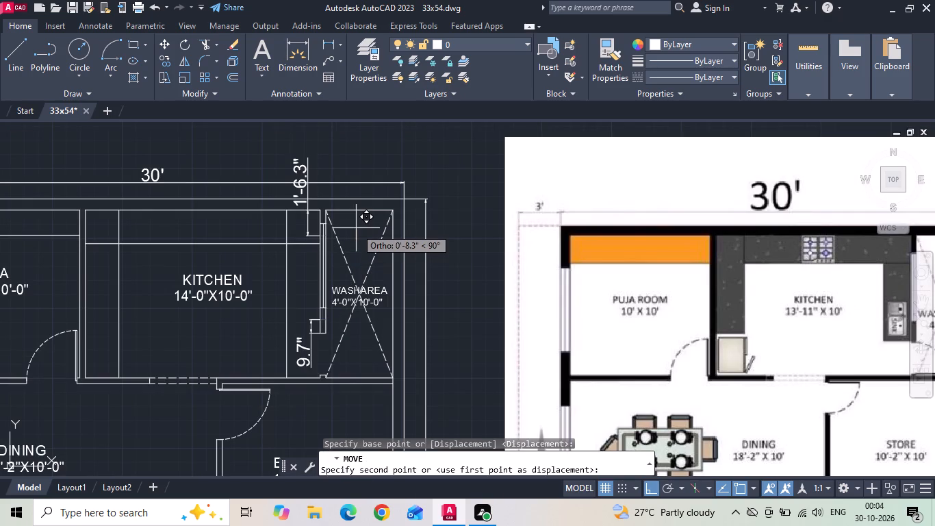
key(BackSpace)
text(.3)
key(Return)
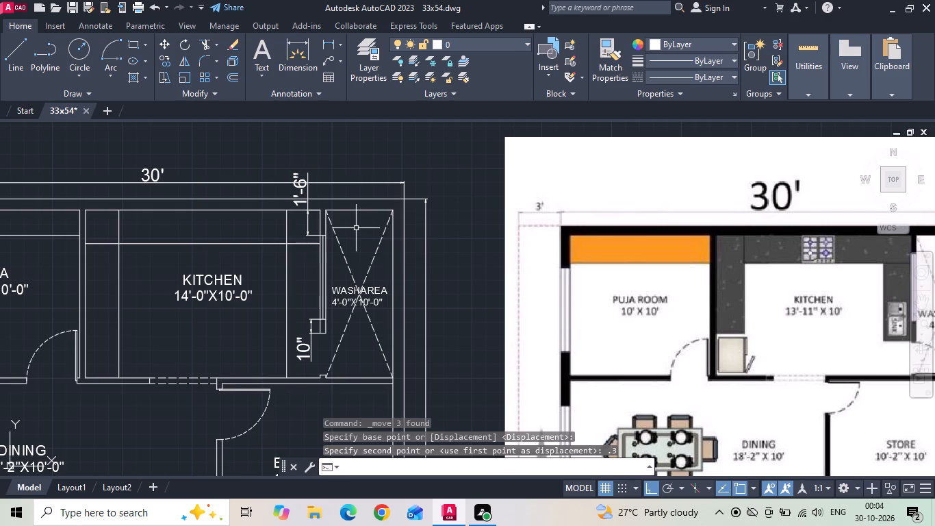
Move the KITCHEN–WASHAREA window 4 inches upward.
scroll(329, 325, up, 1)
click(305, 325)
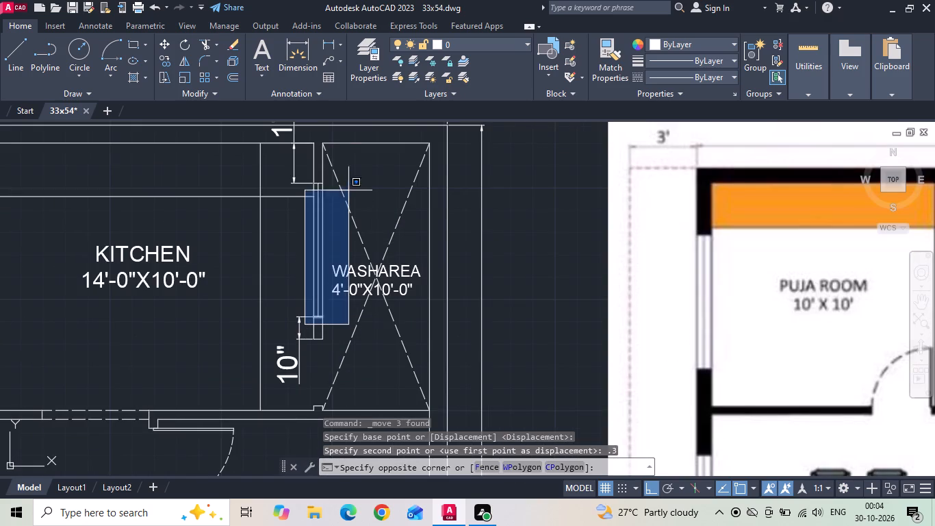
click(337, 178)
right_click(331, 179)
click(346, 266)
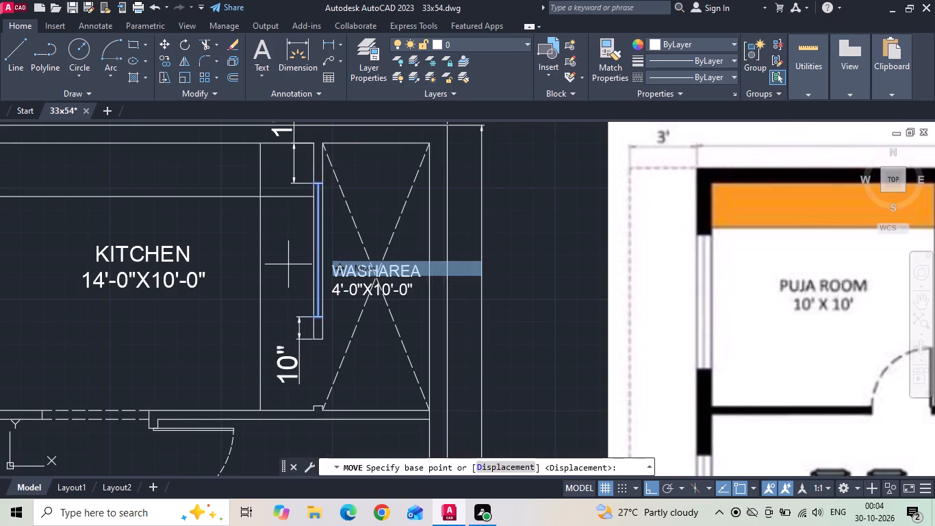
click(283, 263)
text(4)
key(space)
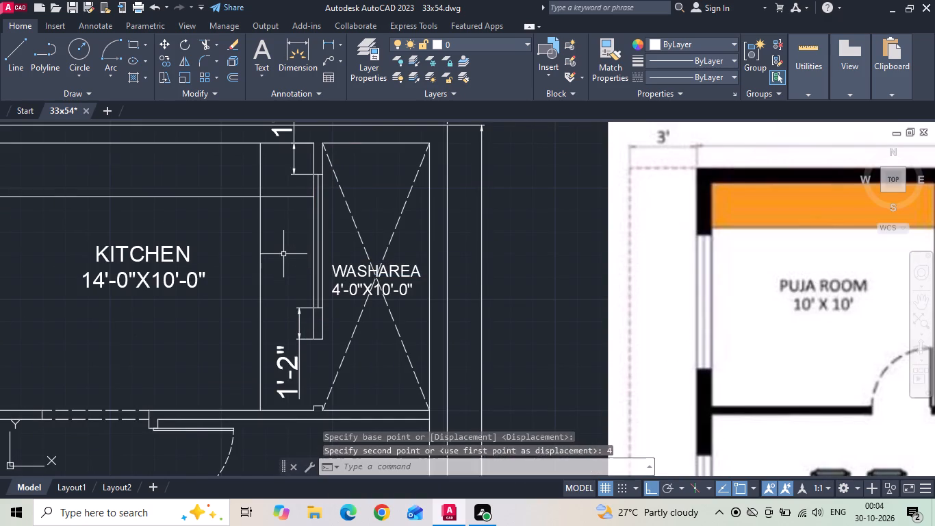
Erase the two vertical dimensions above and below the KITCHEN–WASHAREA window.
scroll(283, 296, down, 1)
click(295, 186)
click(281, 186)
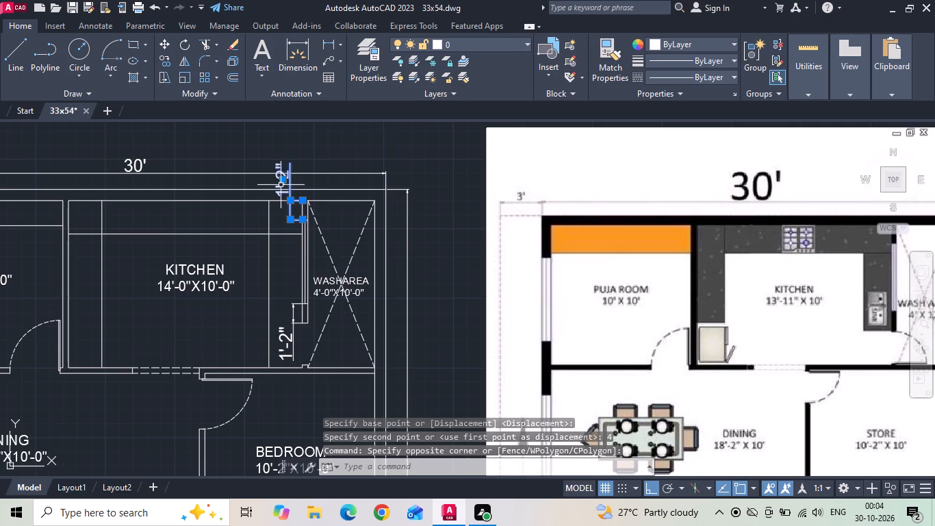
key(Delete)
click(285, 337)
key(Delete)
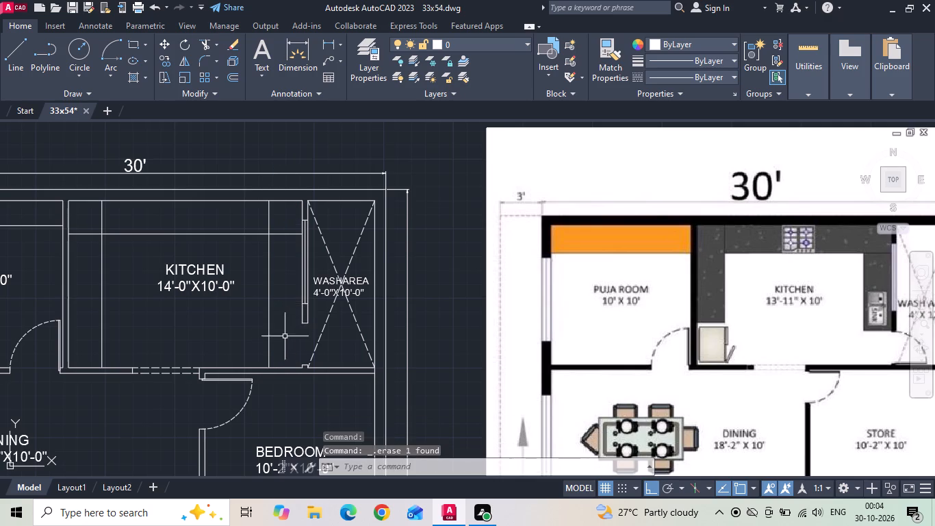
Copy the door of the TOILET below DINING to the KITCHEN side of the WASHAREA door opening.
scroll(368, 274, down, 2)
scroll(220, 391, up, 1)
click(220, 397)
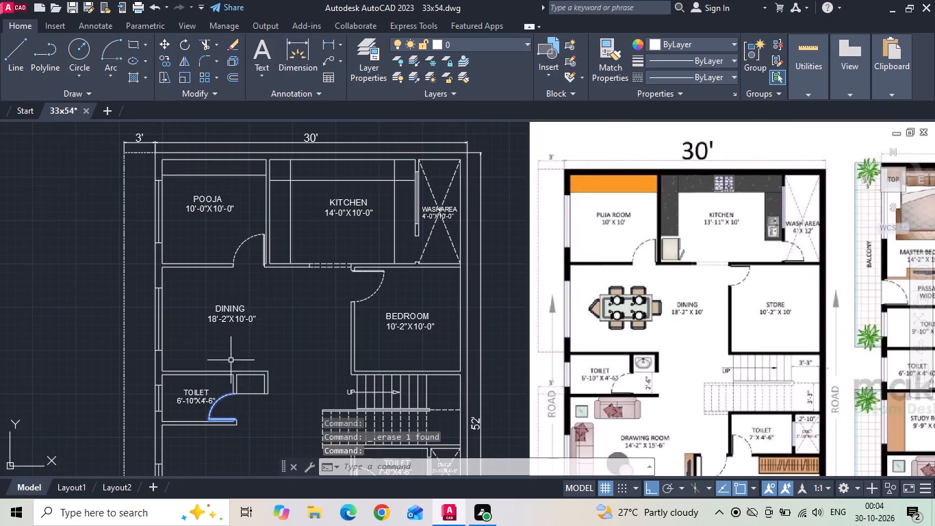
right_click(231, 356)
click(272, 268)
drag(230, 401, 251, 399)
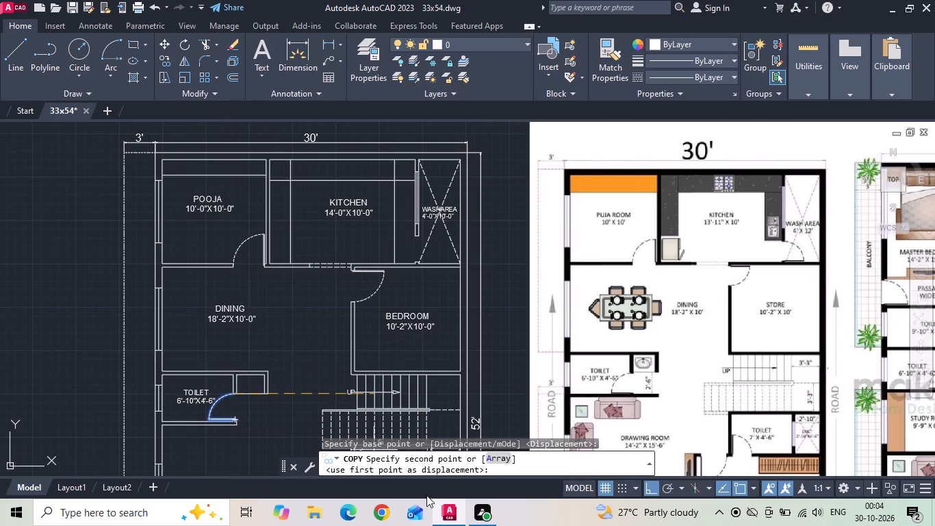
click(650, 484)
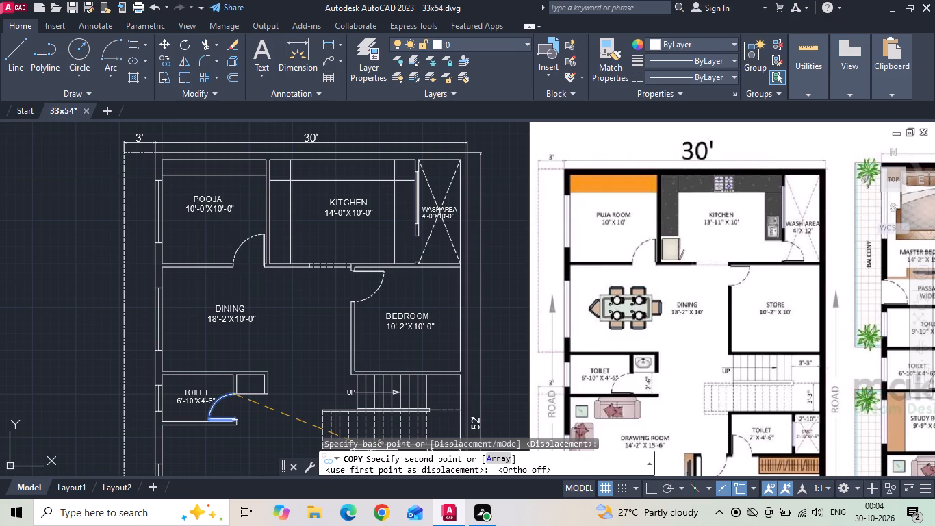
scroll(483, 235, up, 3)
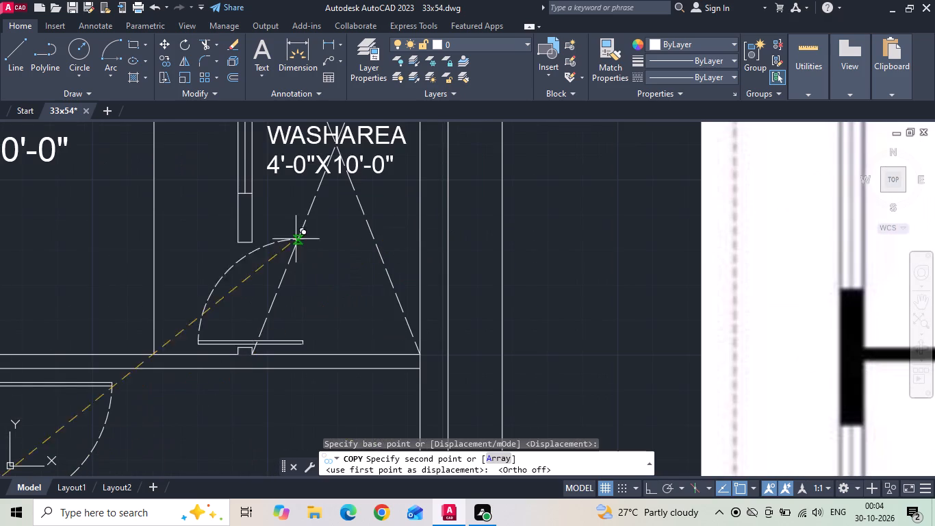
click(220, 191)
key(Escape)
Mirror the copied door about a vertical line so it swings toward WASHAREA, erasing the source object.
drag(212, 210, 205, 204)
click(199, 193)
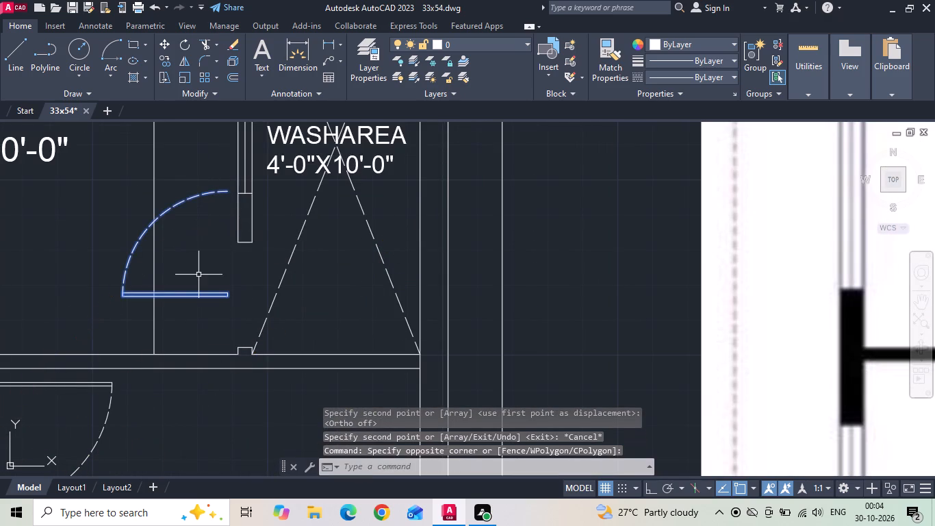
text(mi)
key(space)
drag(207, 260, 206, 277)
key(F8)
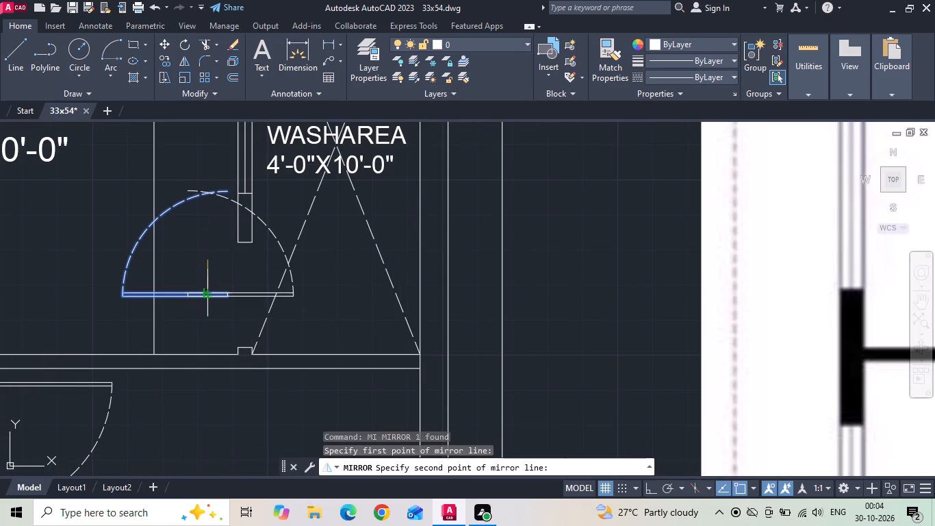
click(200, 318)
text(y)
key(space)
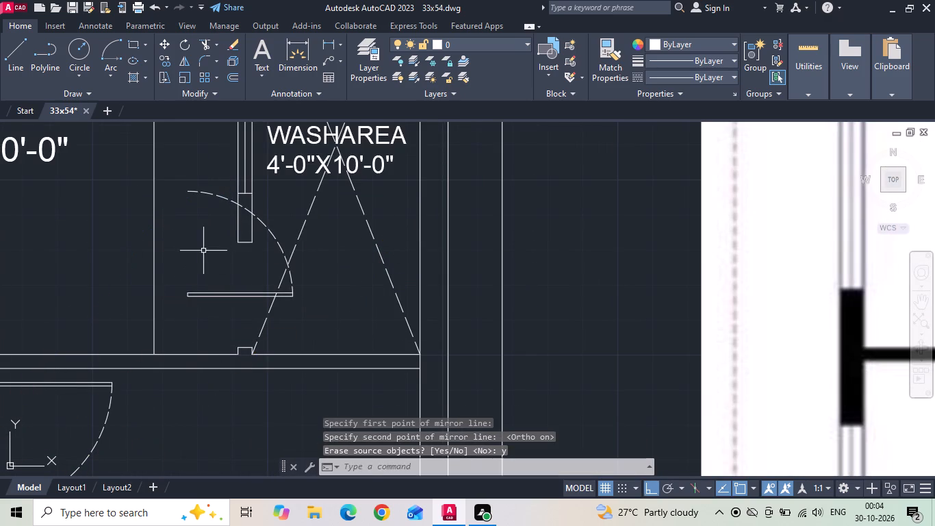
Move the mirrored door so its arc end meets the midpoint of the KITCHEN–WASHAREA wall end above the door opening.
drag(203, 223, 202, 215)
click(194, 187)
right_click(193, 185)
click(214, 245)
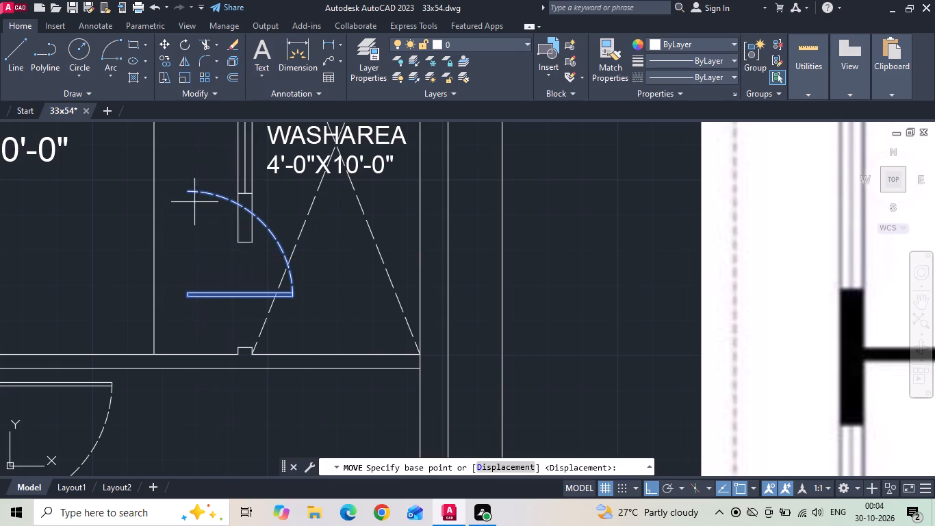
click(185, 192)
scroll(246, 287, up, 2)
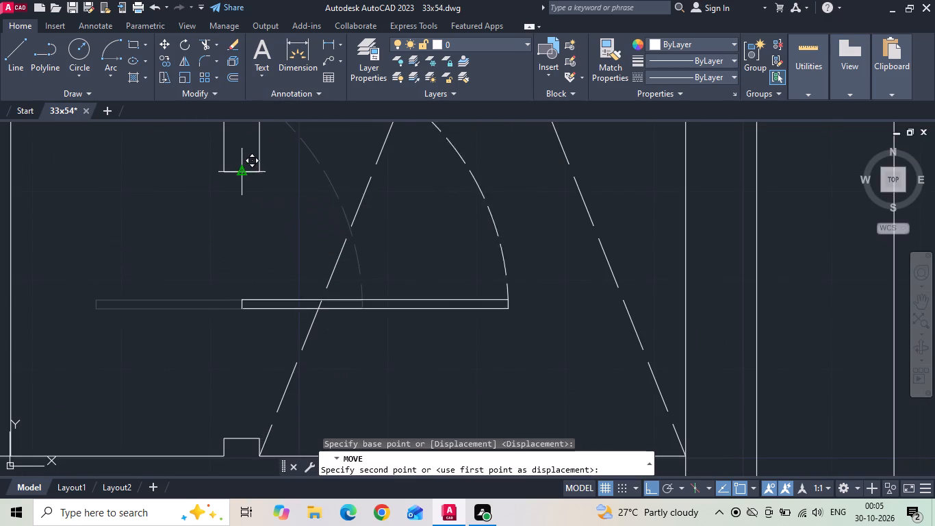
click(239, 176)
Erase the old KITCHEN–WASHAREA window in the titled ground floor plan above the reference image.
scroll(325, 223, down, 3)
scroll(330, 333, down, 3)
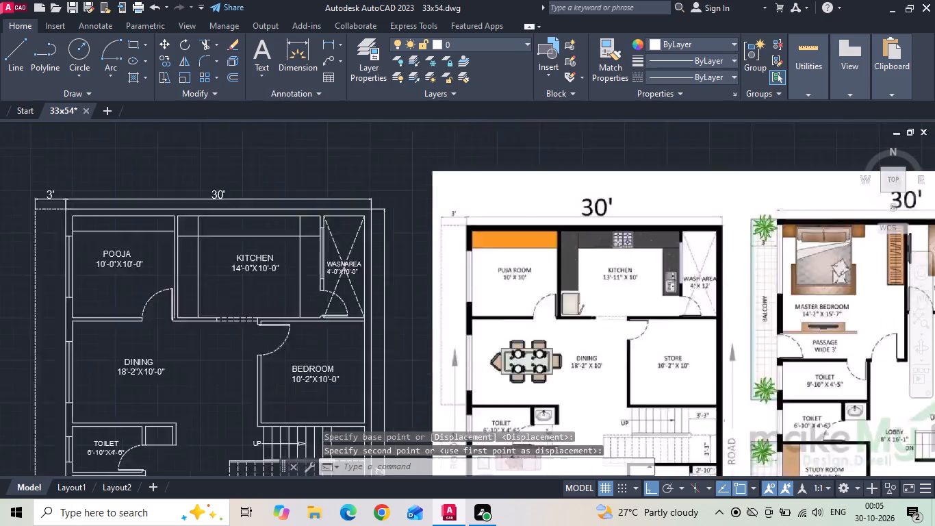
scroll(330, 336, down, 2)
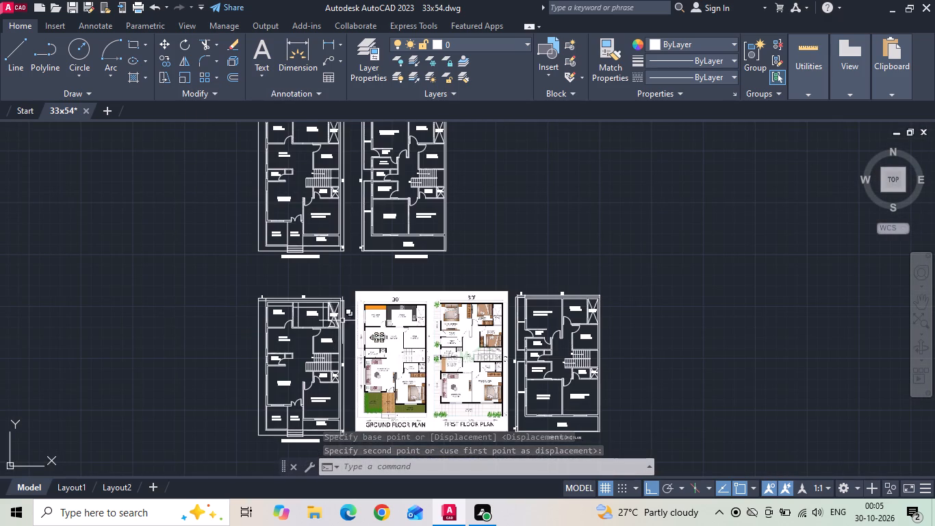
scroll(344, 122, up, 3)
middle_drag(311, 148, 329, 250)
scroll(344, 266, up, 2)
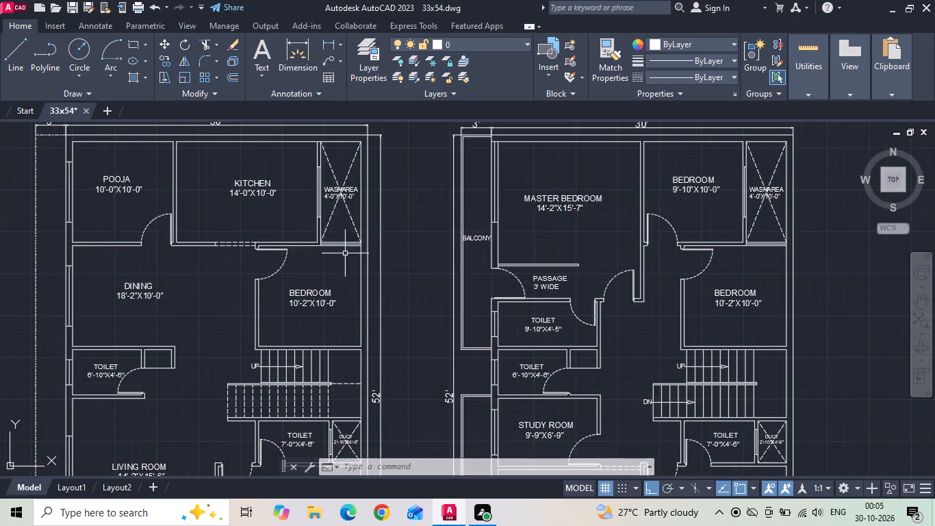
scroll(329, 225, up, 3)
click(326, 253)
key(Escape)
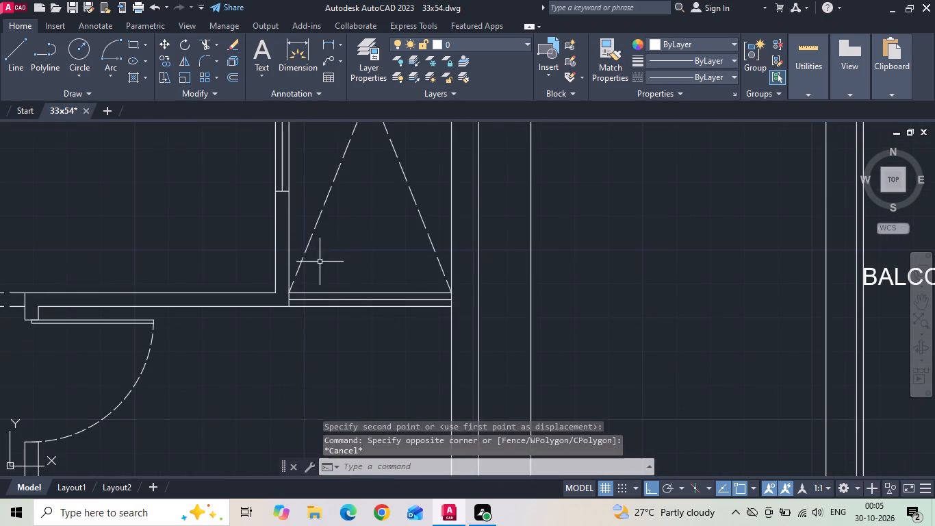
scroll(319, 311, down, 1)
click(283, 256)
middle_drag(283, 253, 290, 327)
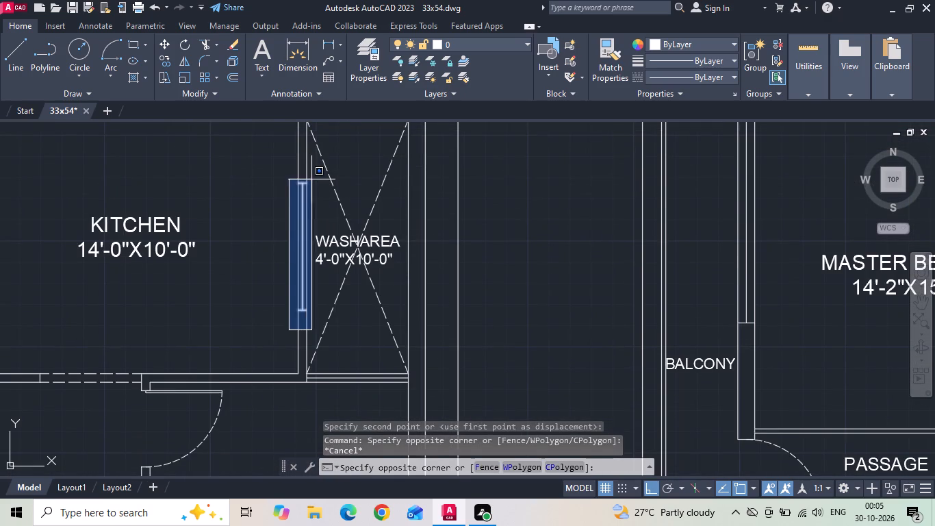
click(312, 179)
key(Delete)
Copy the revised WASHAREA door, jamb lines and window to the titled ground floor plan, using WASHAREA's upper outer corner as base point.
scroll(342, 197, down, 4)
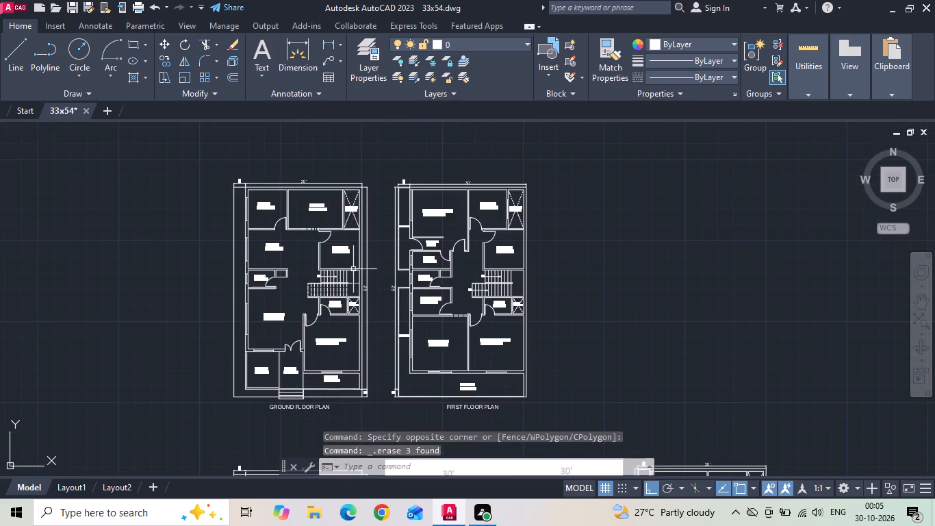
scroll(349, 251, down, 2)
scroll(334, 373, up, 3)
scroll(362, 318, up, 2)
scroll(421, 240, up, 2)
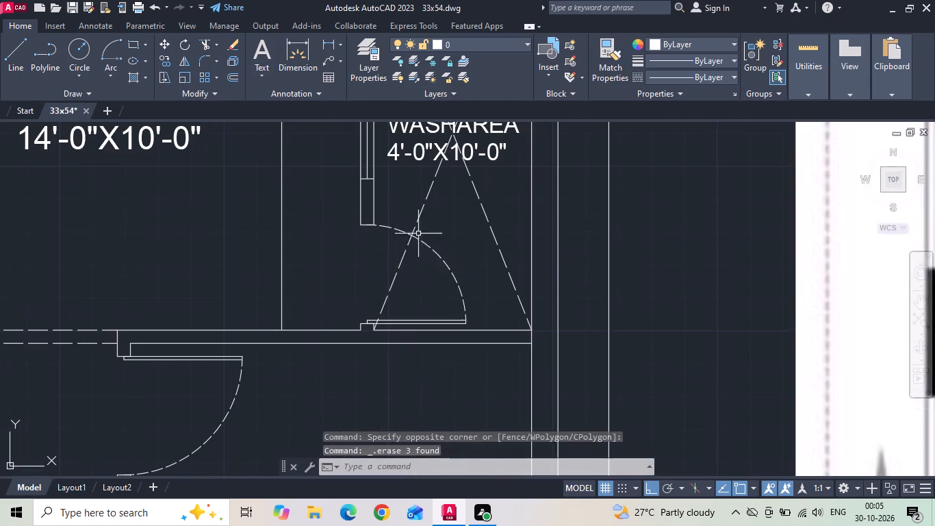
click(400, 227)
click(384, 236)
scroll(379, 316, up, 3)
scroll(366, 373, up, 1)
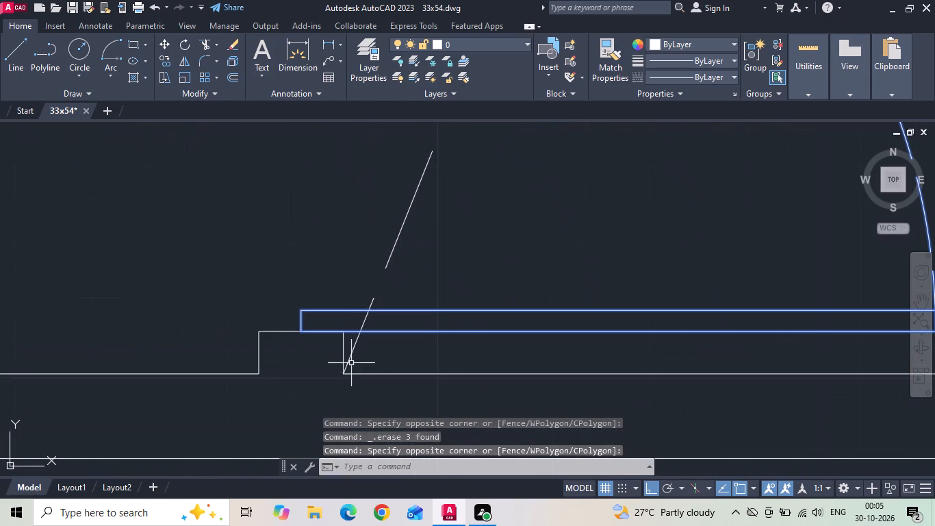
drag(348, 346, 340, 347)
click(226, 340)
drag(282, 344, 280, 334)
click(272, 311)
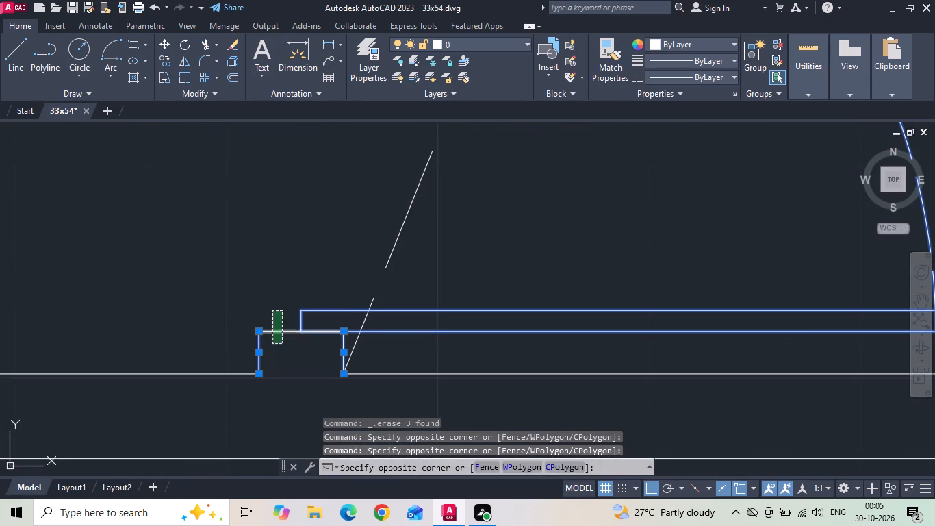
scroll(303, 402, down, 3)
middle_drag(313, 231, 316, 373)
click(296, 392)
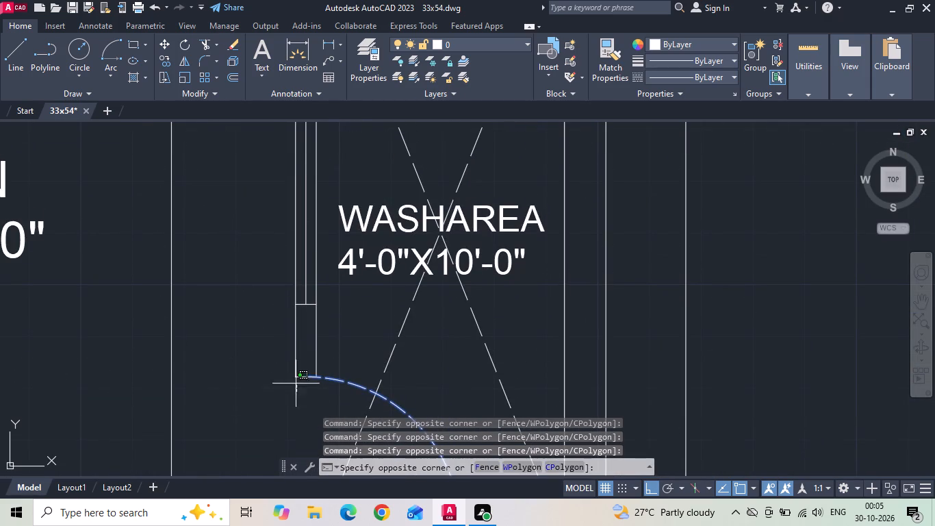
click(300, 360)
drag(278, 382, 280, 390)
click(316, 393)
scroll(311, 394, up, 2)
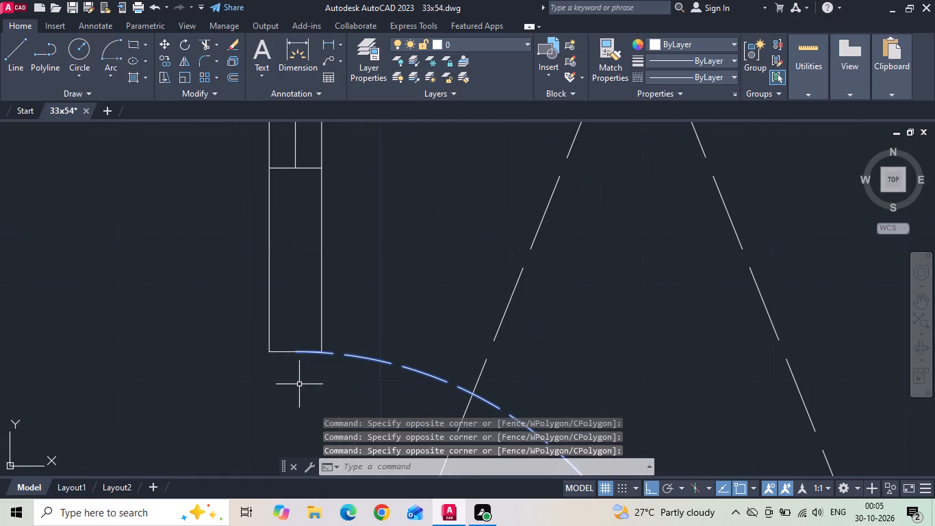
drag(290, 379, 285, 372)
click(279, 333)
scroll(299, 398, down, 2)
drag(247, 315, 261, 314)
middle_drag(318, 289, 318, 326)
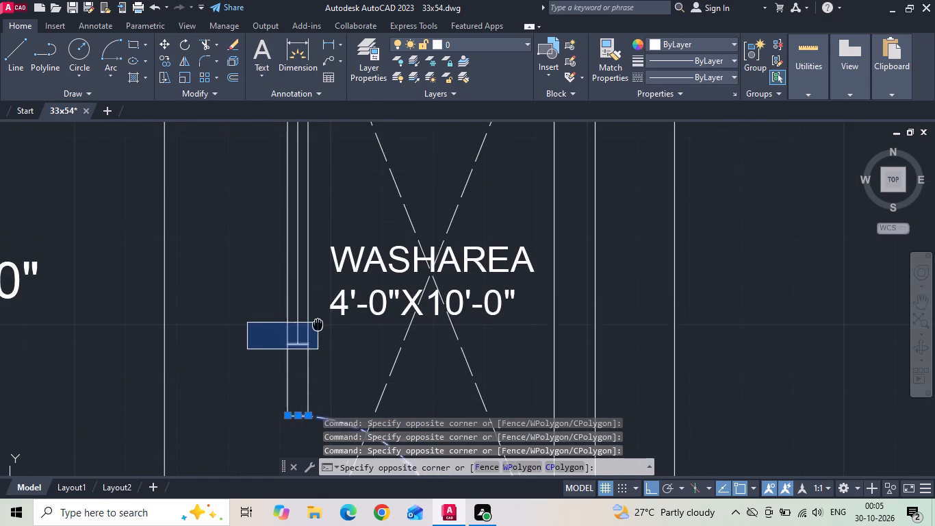
middle_drag(318, 326, 317, 341)
middle_drag(306, 262, 307, 447)
click(314, 233)
scroll(271, 223, down, 1)
right_click(263, 222)
click(292, 288)
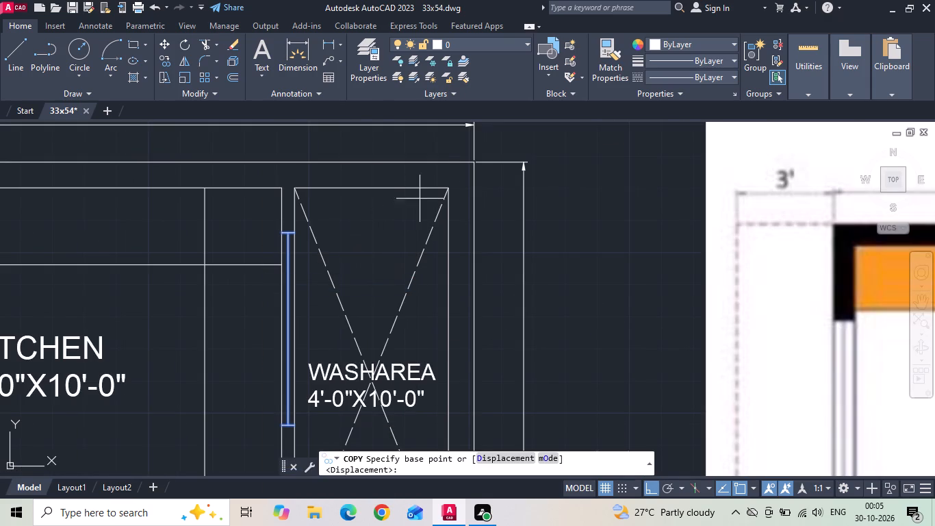
click(452, 187)
scroll(400, 300, down, 4)
middle_drag(379, 242, 374, 415)
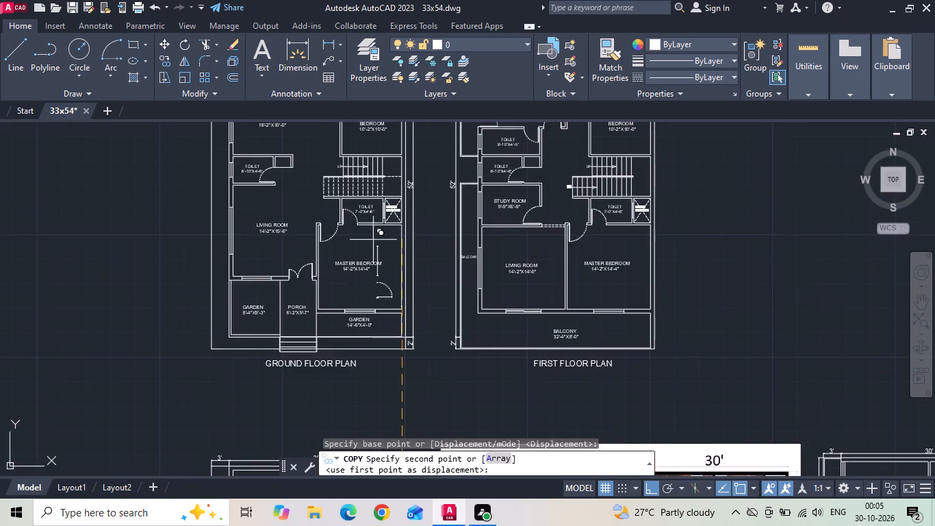
middle_drag(373, 234, 362, 447)
scroll(380, 289, up, 2)
scroll(393, 213, up, 1)
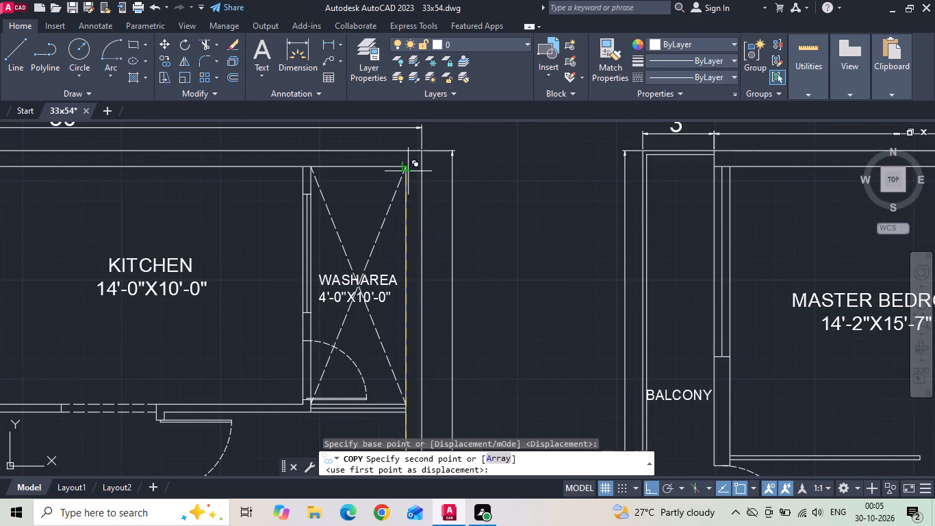
click(409, 169)
key(Escape)
Trim the wall lines across the new WASHAREA door opening in the titled ground floor plan.
scroll(296, 357, up, 2)
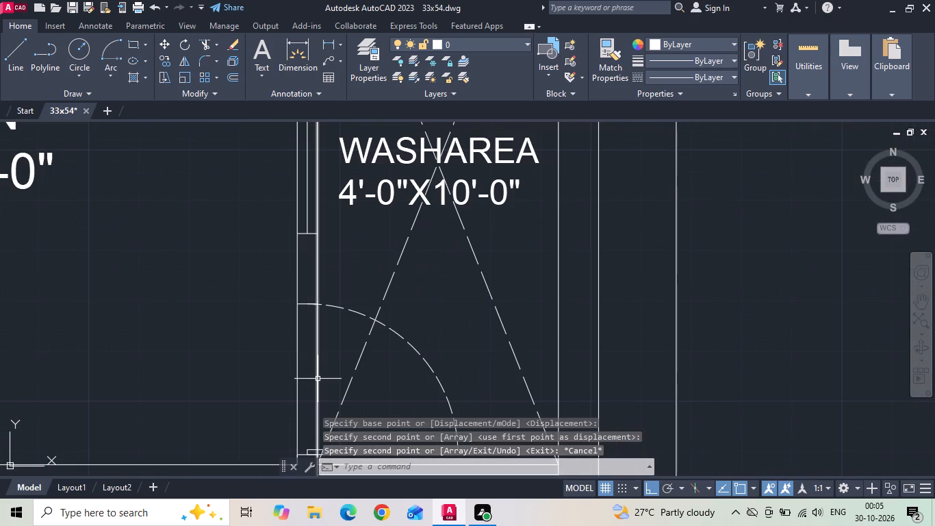
text(tr)
key(space)
drag(325, 371, 270, 368)
scroll(300, 322, down, 2)
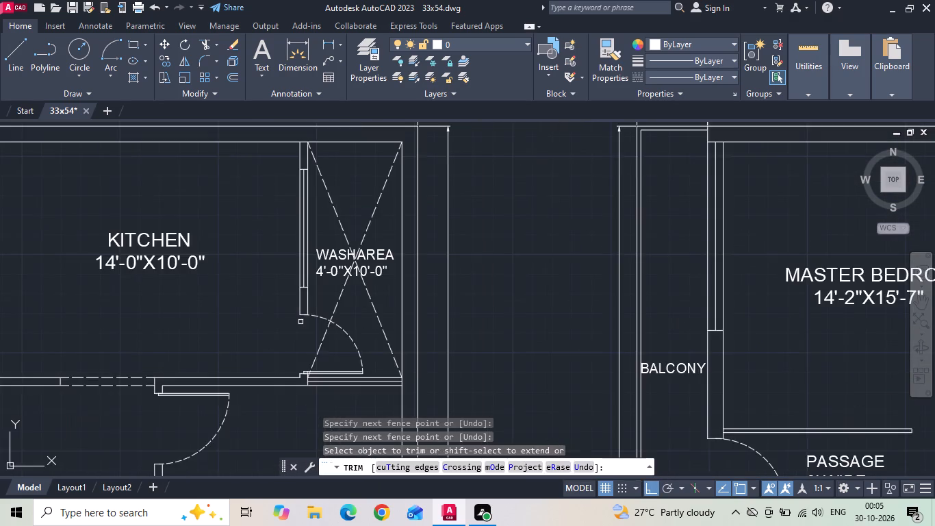
scroll(304, 374, up, 4)
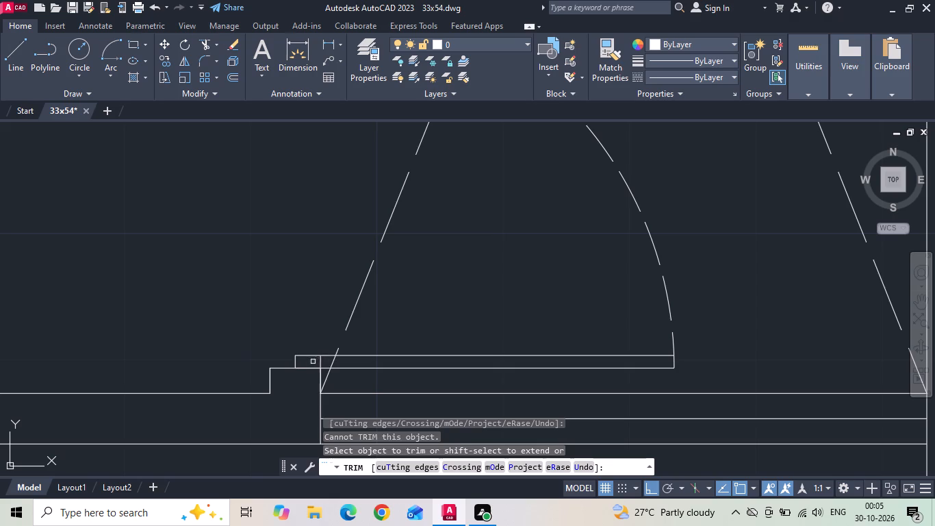
click(319, 361)
Trim away the leftover middle line and short vertical line in the wall below WASHAREA, and save the drawing.
scroll(312, 410, down, 1)
middle_drag(312, 410, 321, 373)
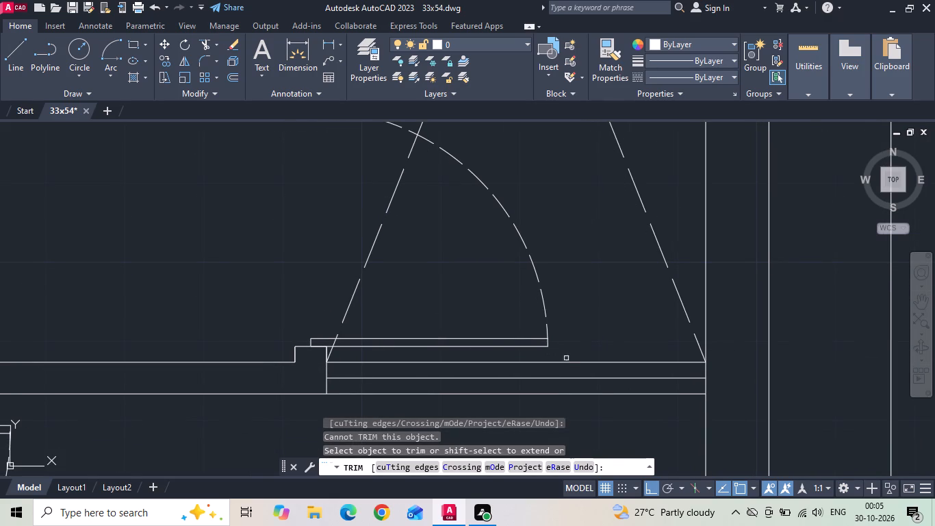
click(543, 380)
drag(402, 378, 362, 380)
drag(297, 380, 361, 384)
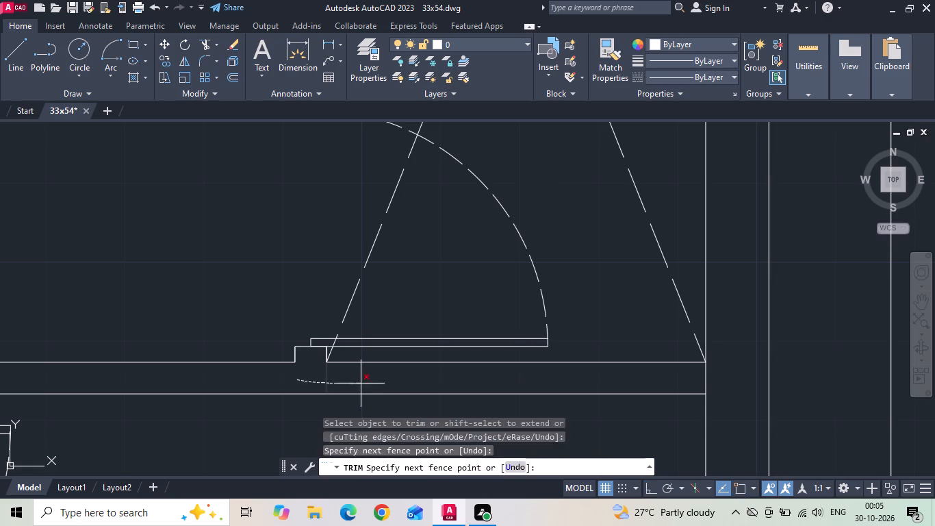
drag(361, 384, 361, 384)
key(Escape)
key(ctrl+s)
Trim the short line closing the outer end of the WASHAREA–BEDROOM wall in both ground floor plans, and save the drawing.
scroll(362, 352, down, 3)
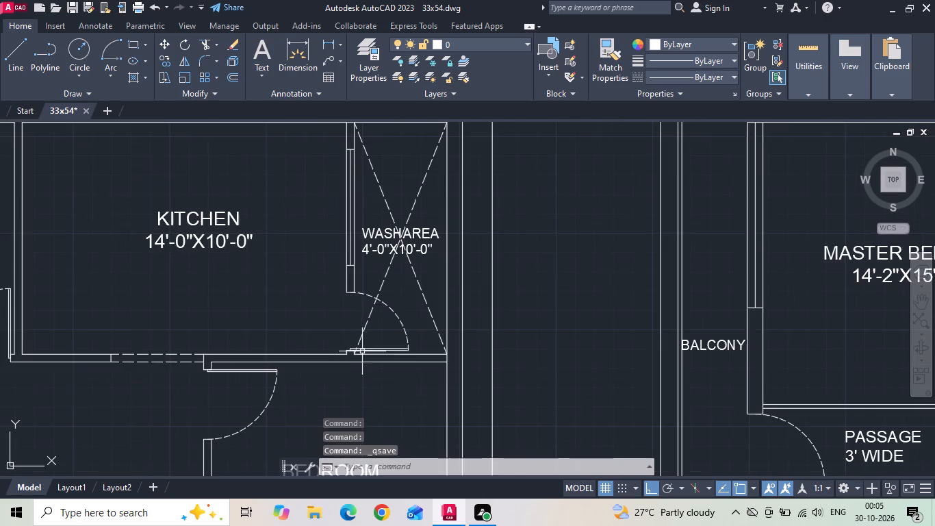
key(t)
key(r)
key(space)
scroll(424, 367, up, 1)
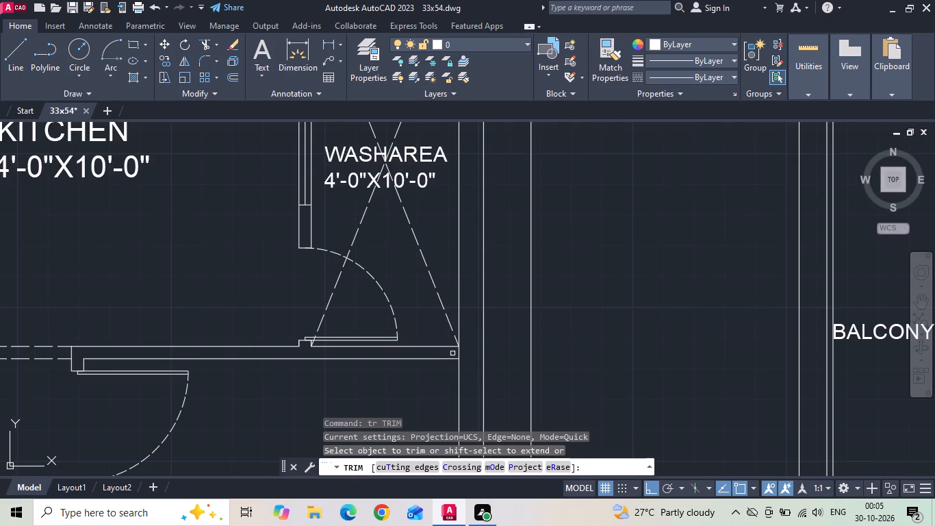
click(457, 353)
click(460, 353)
scroll(477, 273, down, 6)
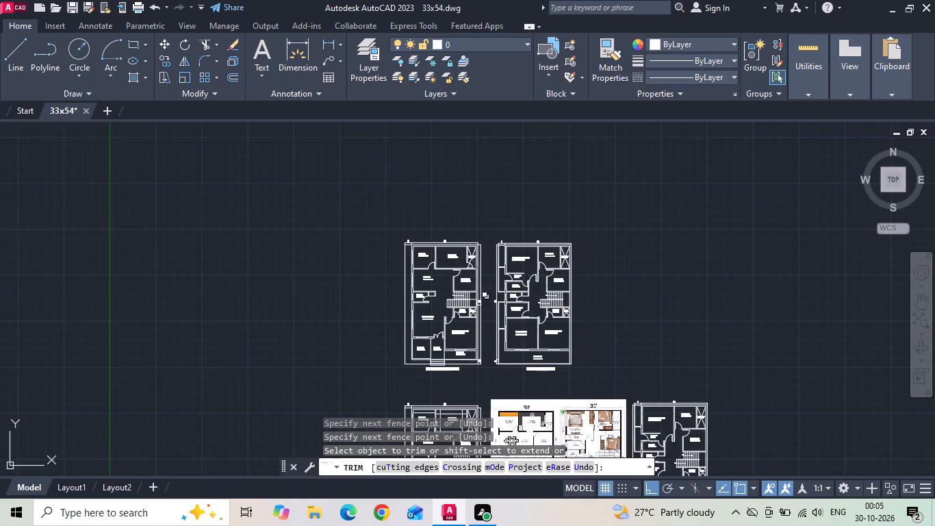
middle_drag(490, 375, 457, 253)
scroll(461, 300, up, 3)
scroll(361, 358, up, 3)
scroll(435, 304, up, 1)
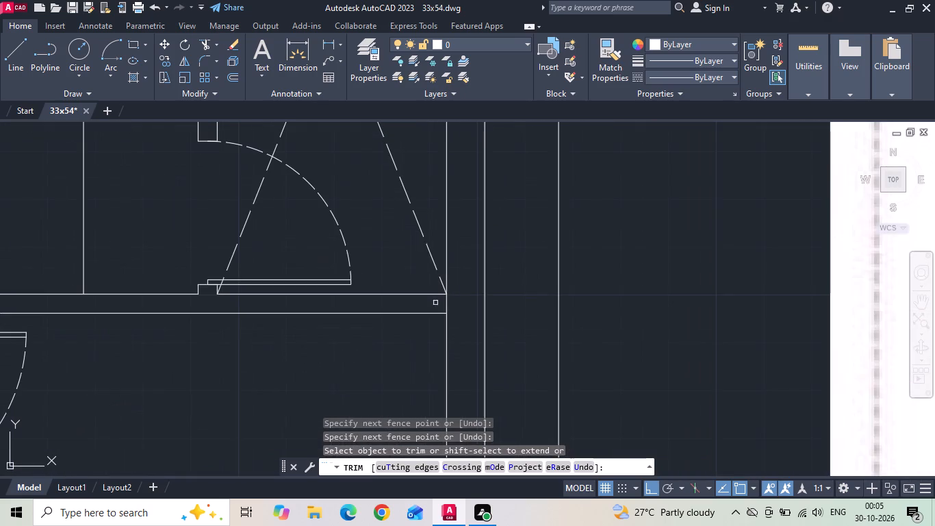
click(446, 304)
key(Escape)
scroll(325, 349, down, 3)
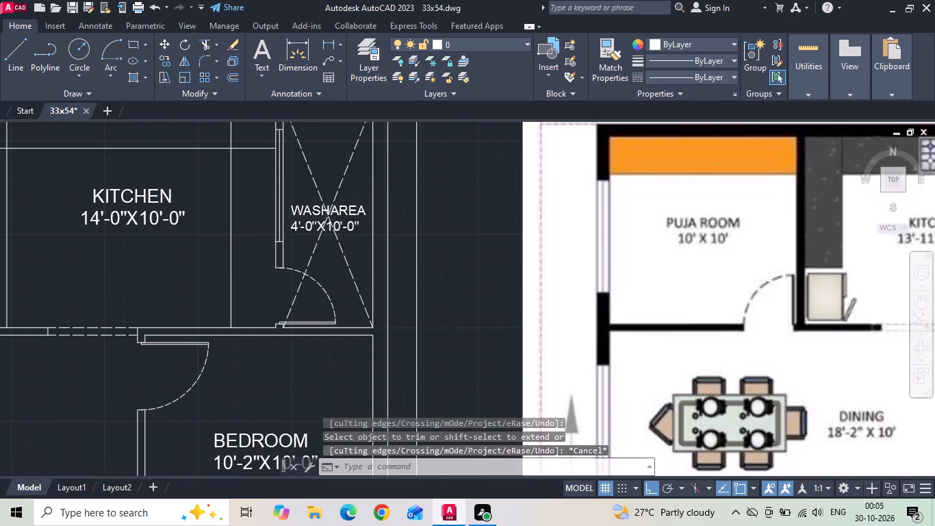
key(ctrl+s)
key(ctrl+s)
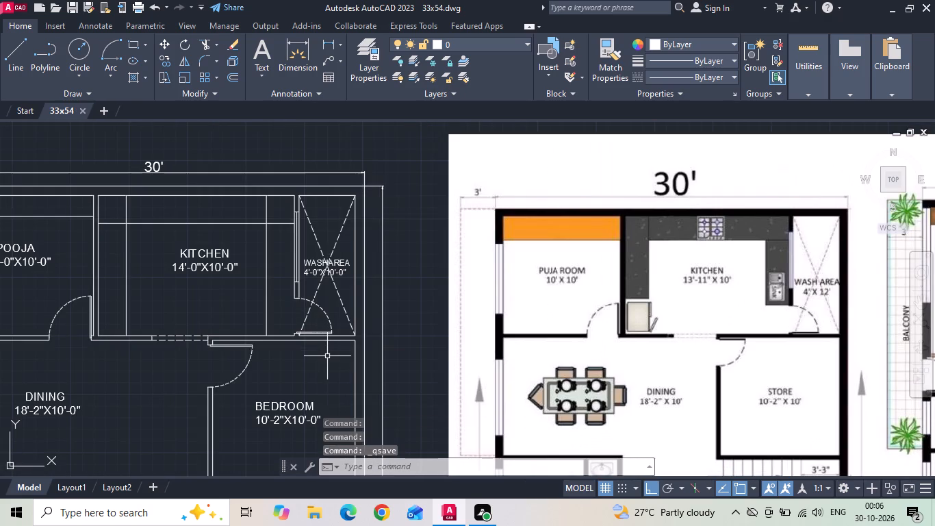
In the working ground floor plan, extend the upper jamb line of the WASHAREA door to the adjacent kitchen counter line.
text(ex)
key(space)
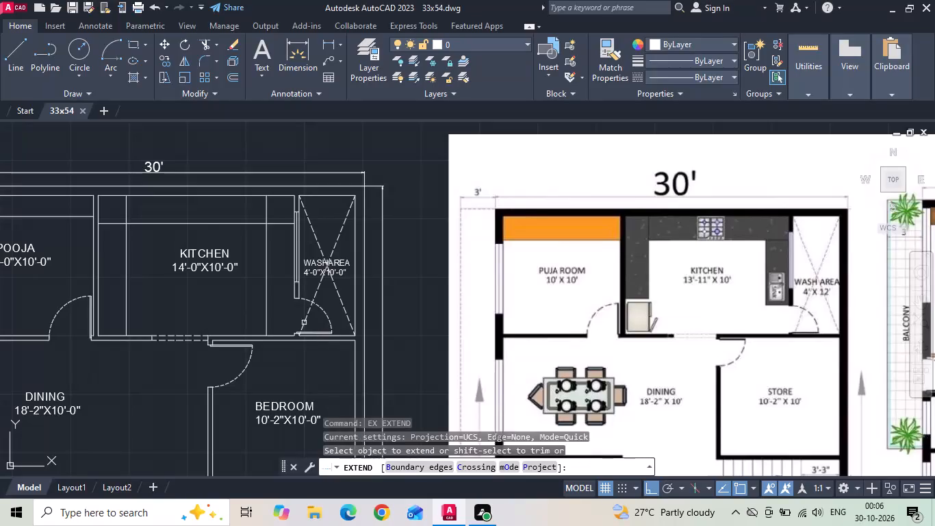
scroll(303, 323, up, 2)
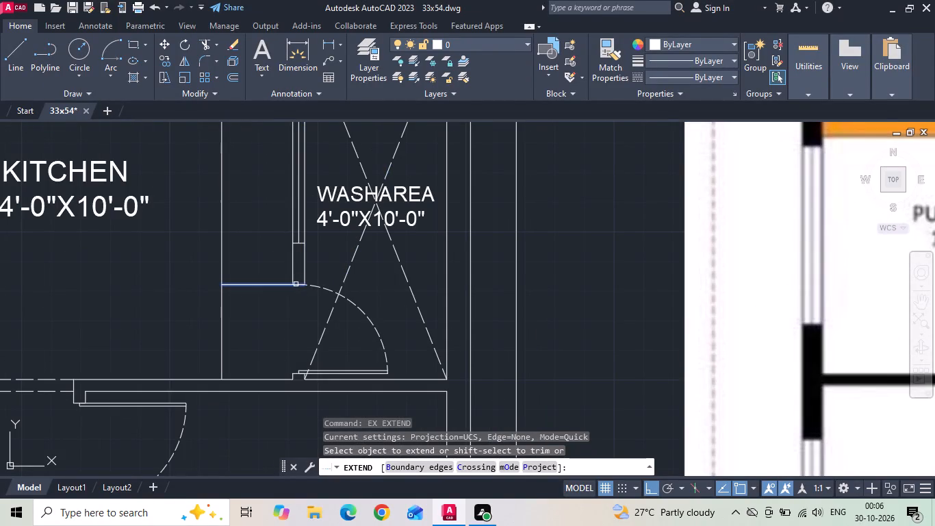
click(296, 284)
text(tr)
key(space)
drag(259, 314, 193, 321)
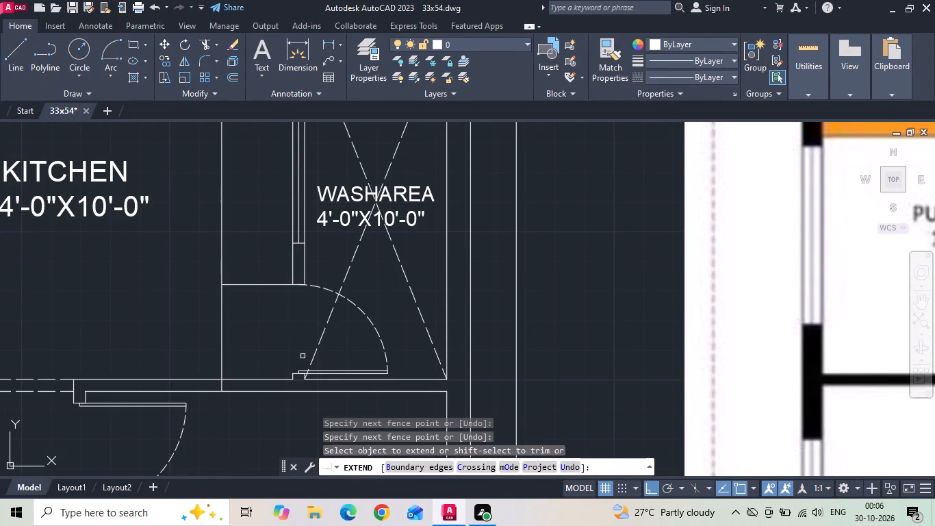
key(Escape)
Trim the kitchen counter line beside WASHAREA below the extended jamb line, including the piece inside the wall.
key(t)
key(r)
key(space)
drag(213, 355, 239, 323)
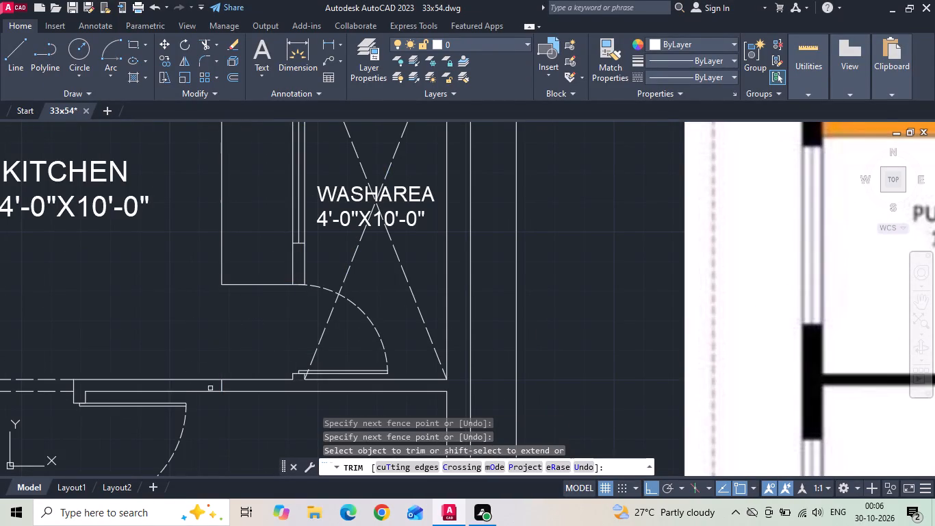
click(220, 387)
Trim the overlapping counter lines at both upper KITCHEN corners into a continuous U-shaped counter, and save the drawing.
scroll(259, 422, down, 2)
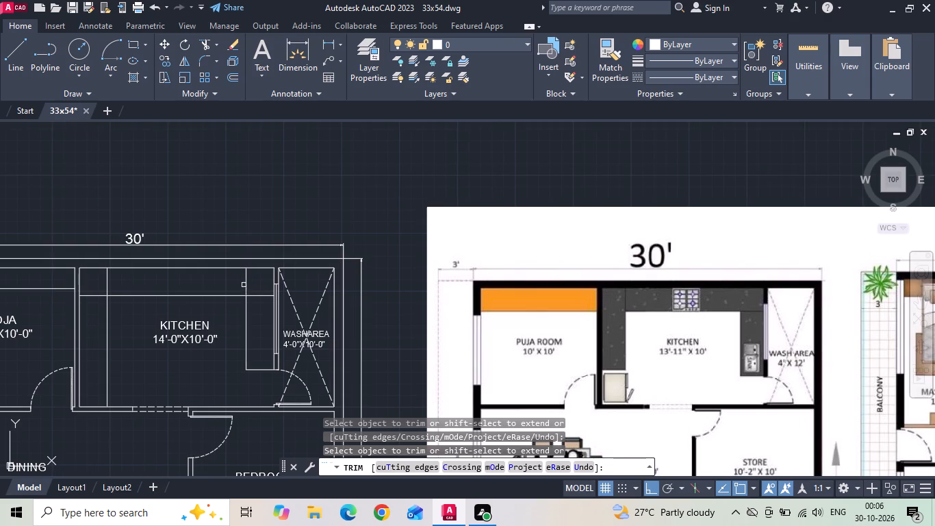
click(242, 285)
click(267, 305)
drag(118, 285, 94, 295)
click(91, 299)
click(92, 291)
key(Escape)
key(ctrl+s)
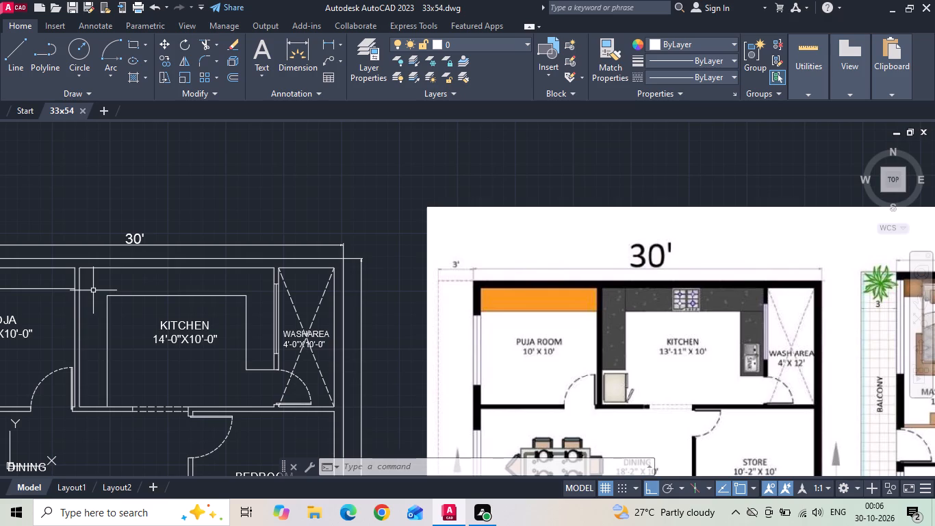
scroll(27, 62, down, 1)
scroll(169, 196, down, 2)
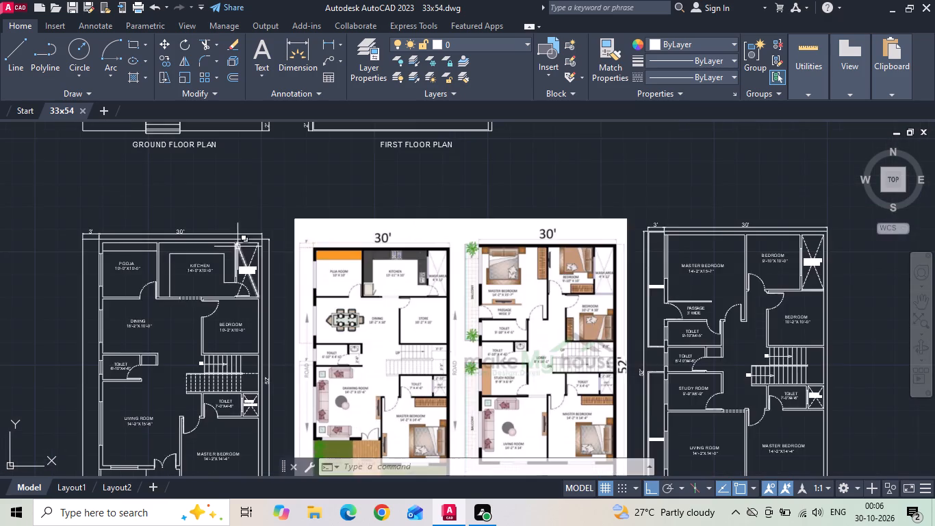
middle_drag(140, 296, 250, 273)
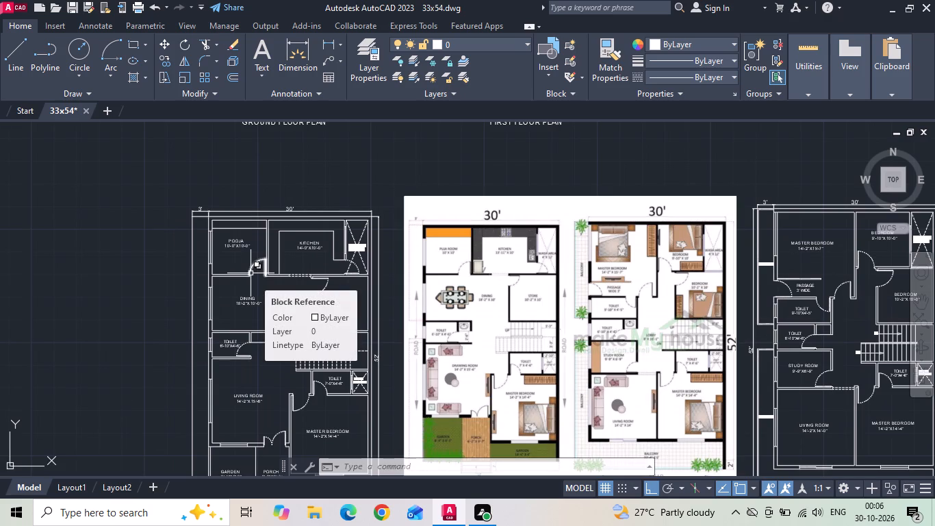
key(ctrl+s)
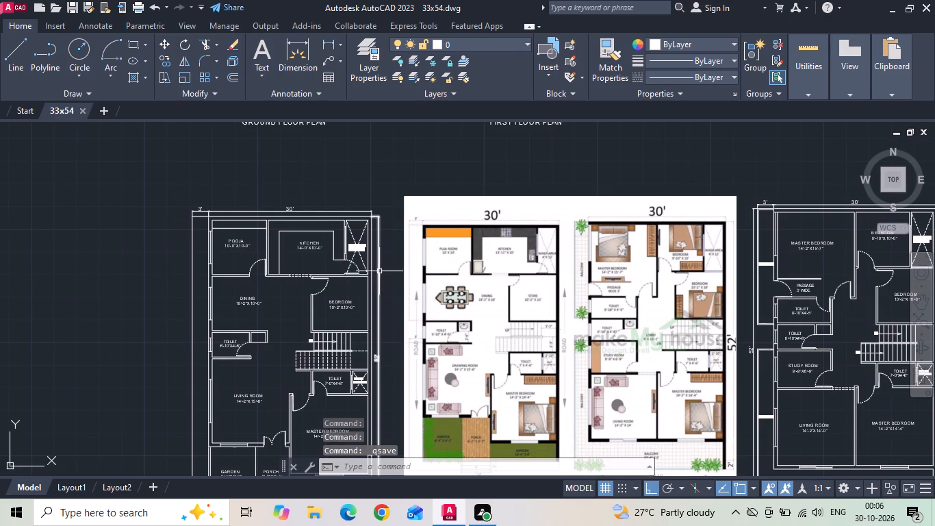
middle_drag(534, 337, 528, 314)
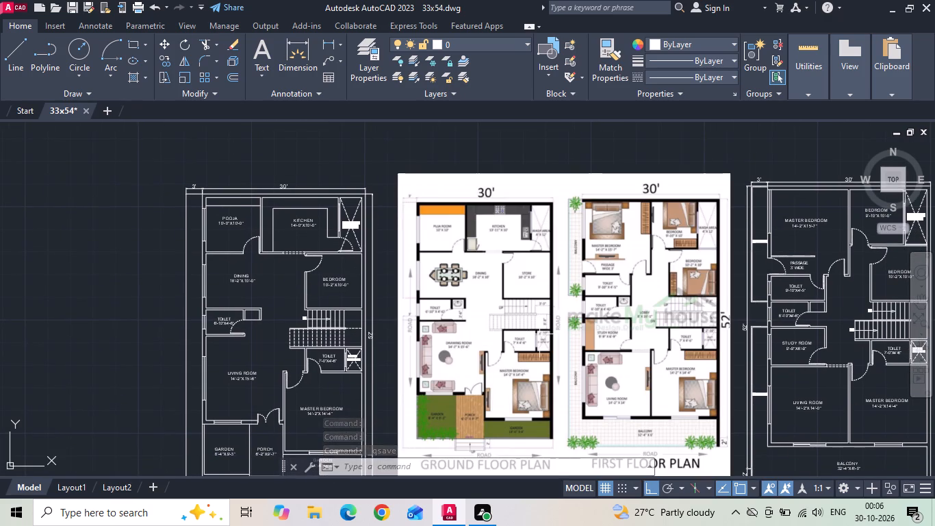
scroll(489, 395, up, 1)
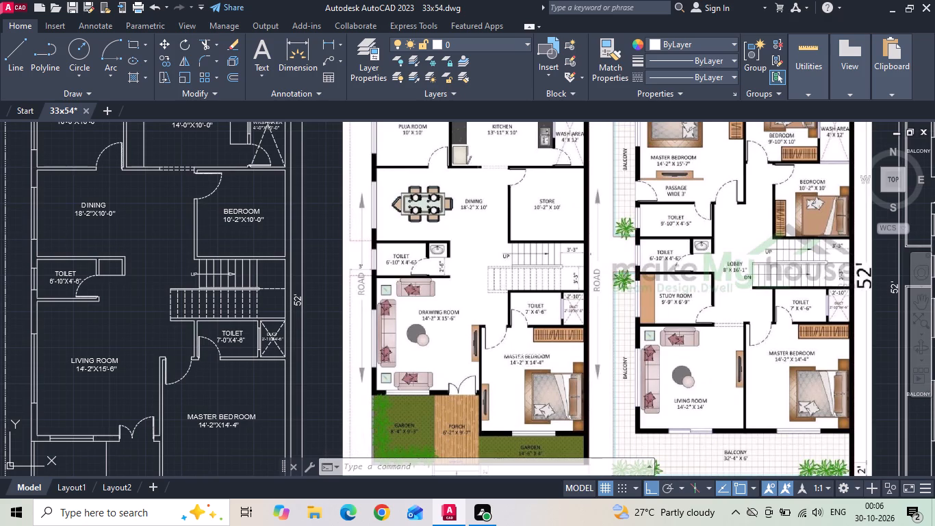
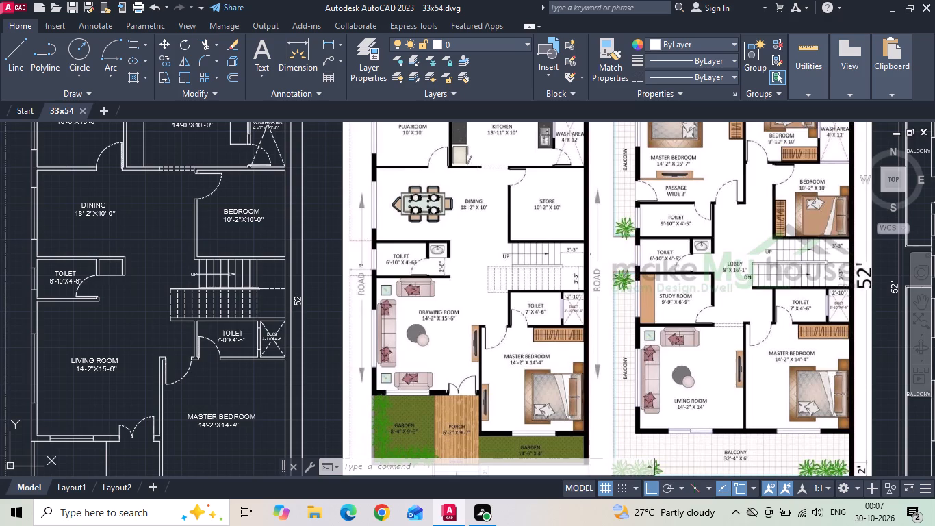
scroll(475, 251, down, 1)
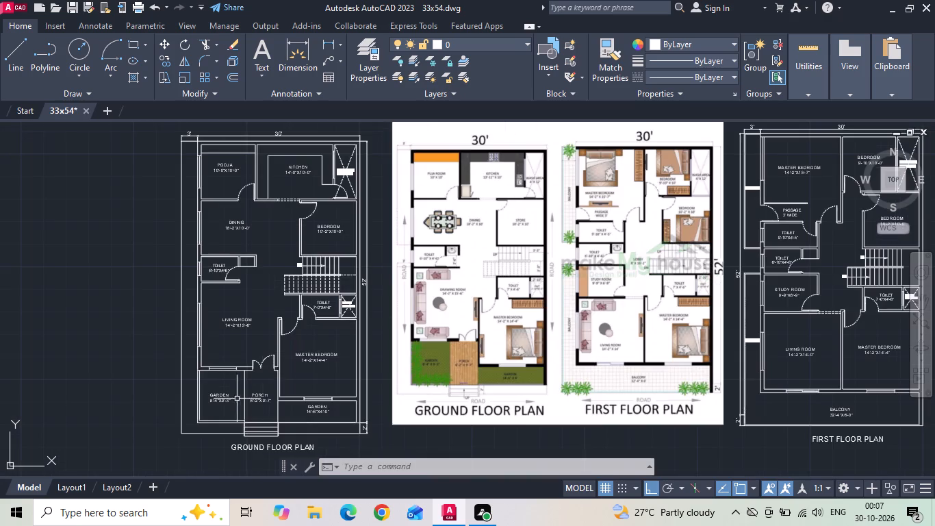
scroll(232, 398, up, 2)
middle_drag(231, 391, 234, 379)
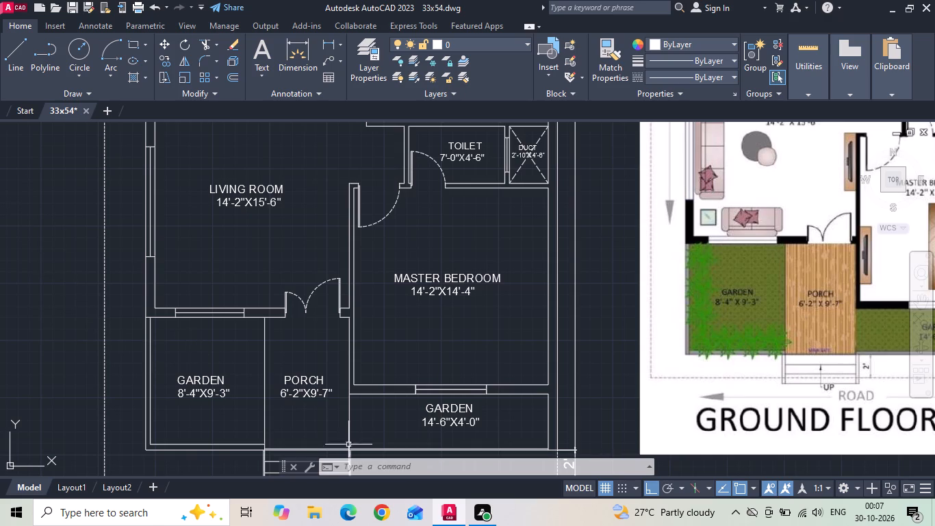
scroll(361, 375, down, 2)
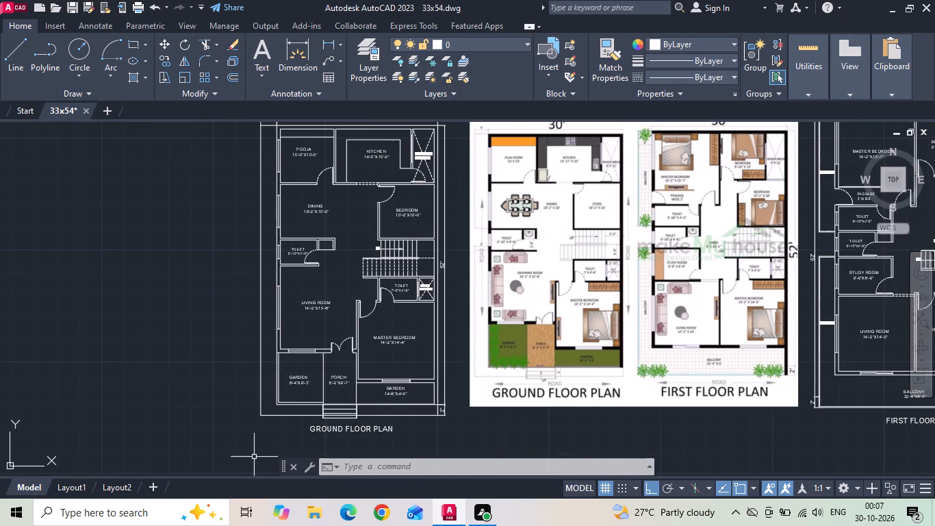
click(113, 516)
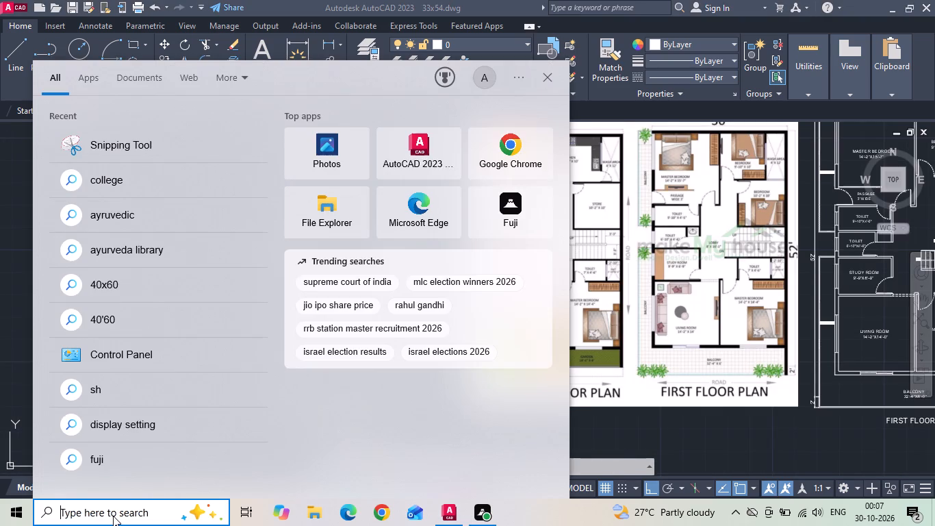
text(furni)
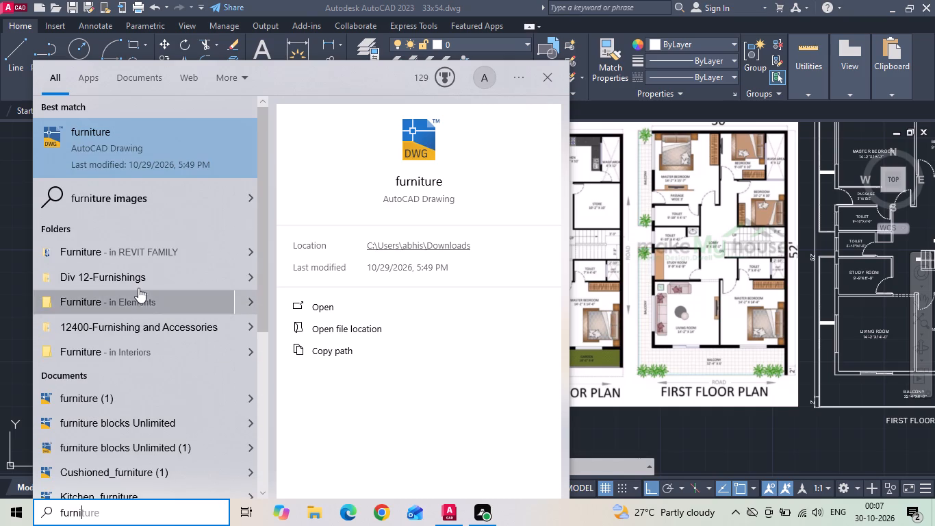
double_click(133, 422)
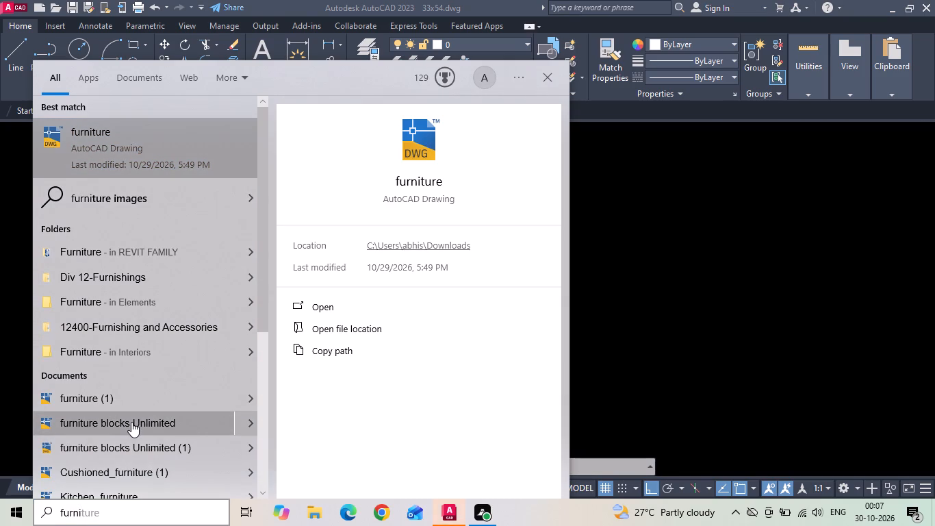
click(570, 216)
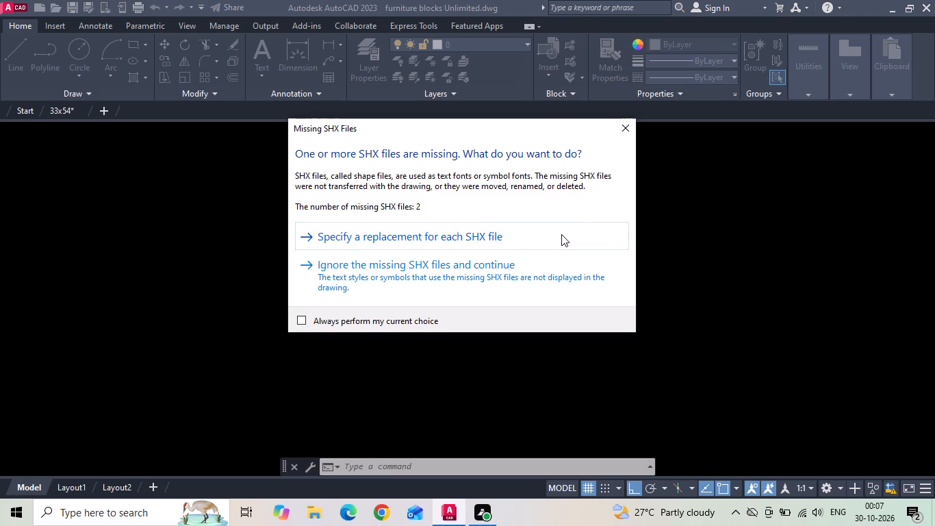
click(561, 234)
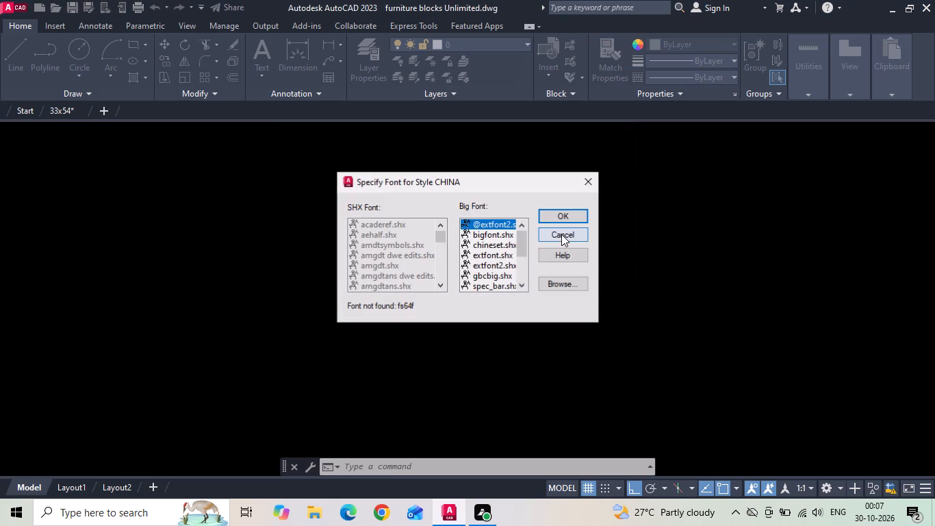
click(567, 215)
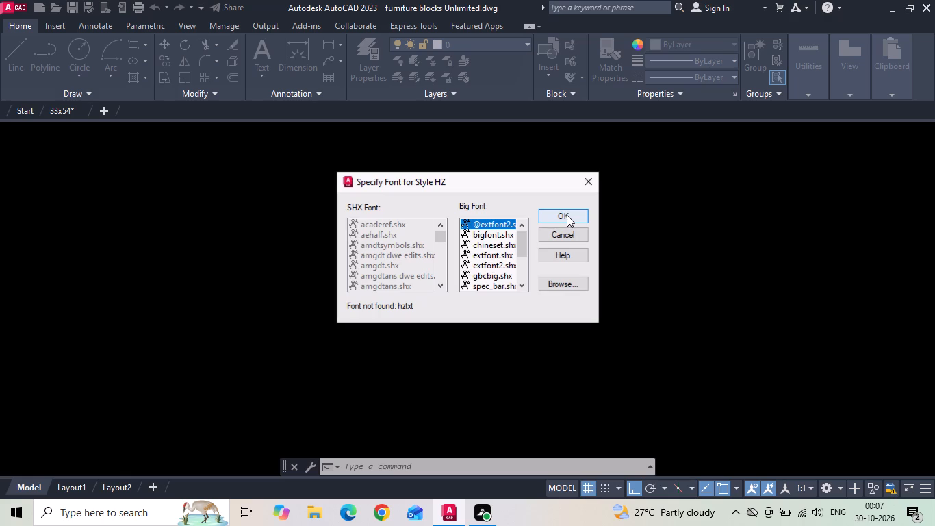
click(567, 215)
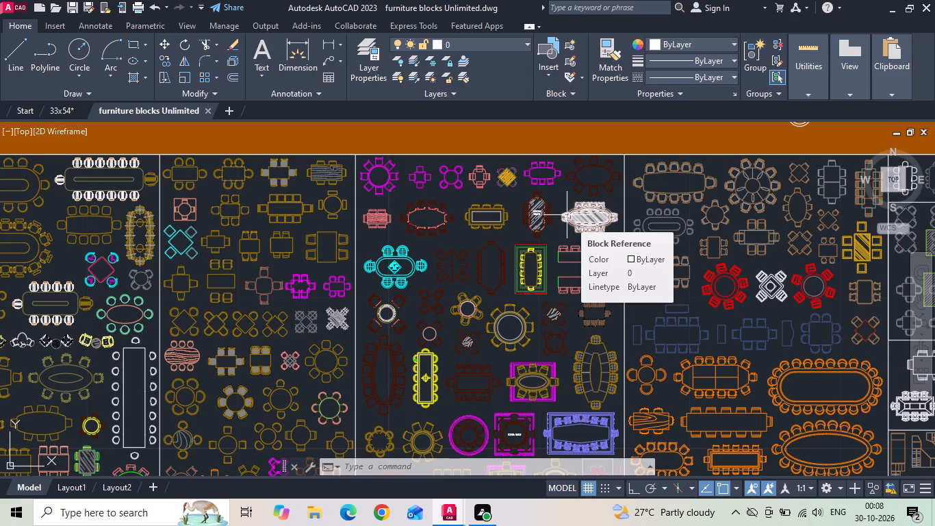
Look through the furniture library's table blocks for a dining set suited to the ground floor DINING room.
scroll(425, 273, down, 1)
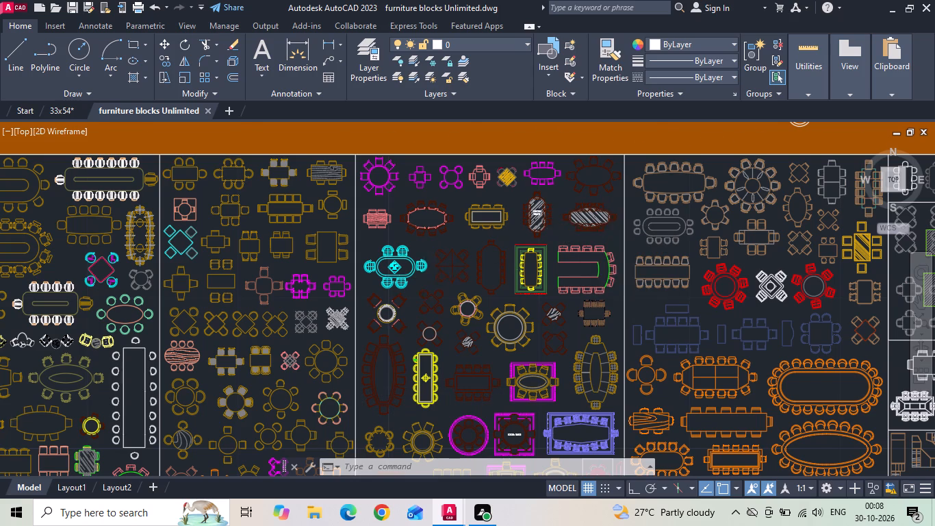
click(65, 112)
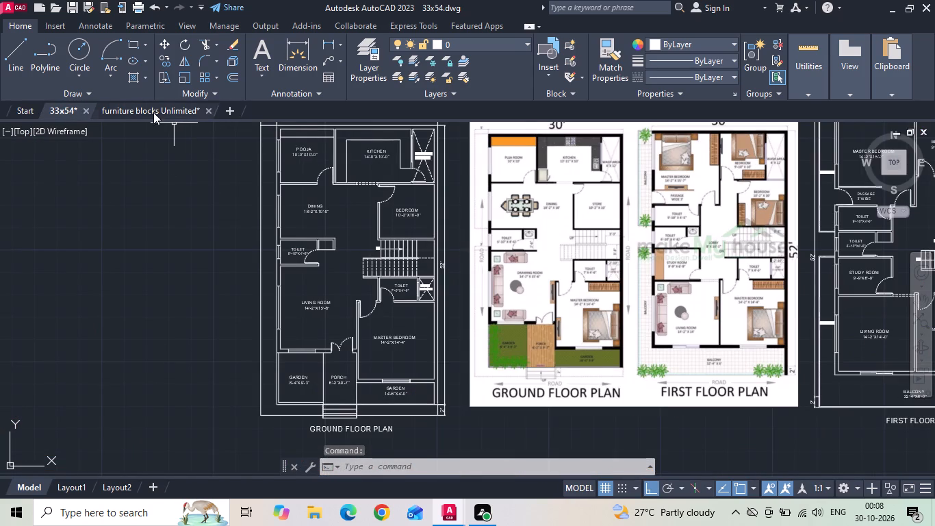
click(151, 103)
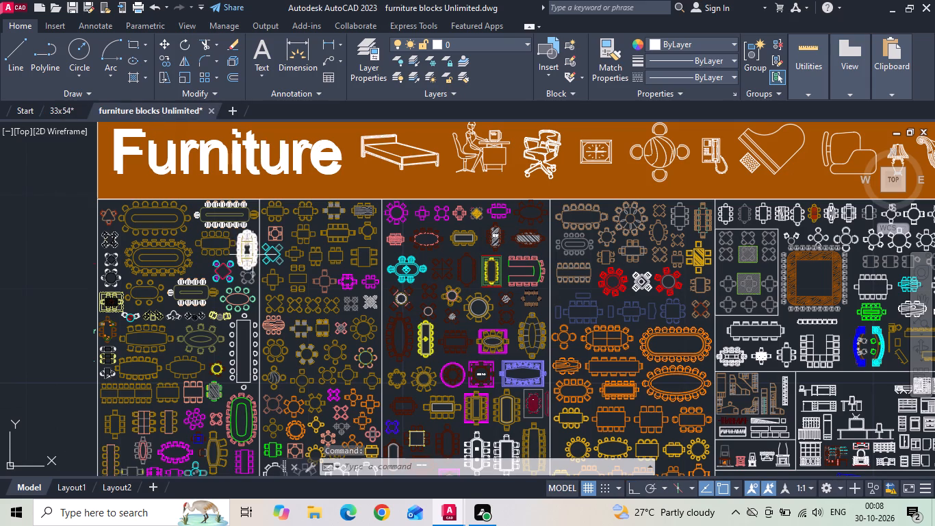
scroll(177, 269, up, 2)
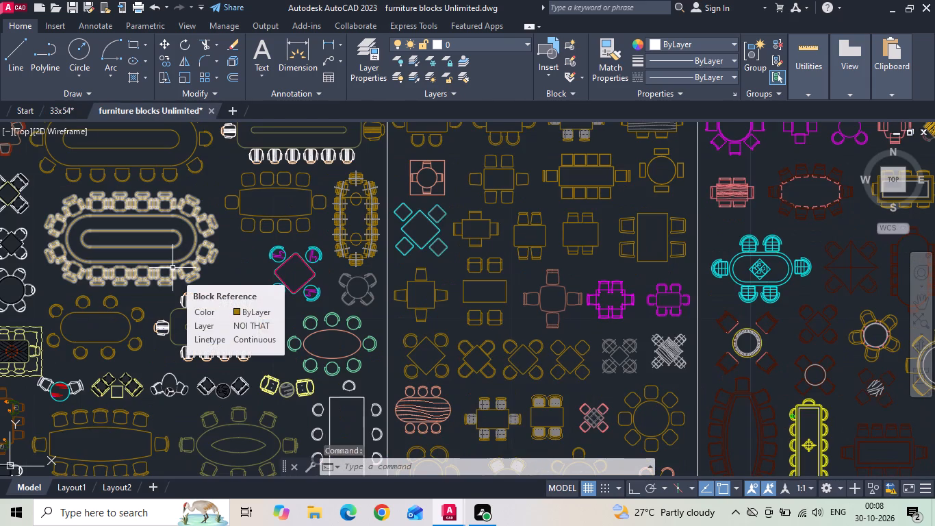
scroll(185, 271, down, 1)
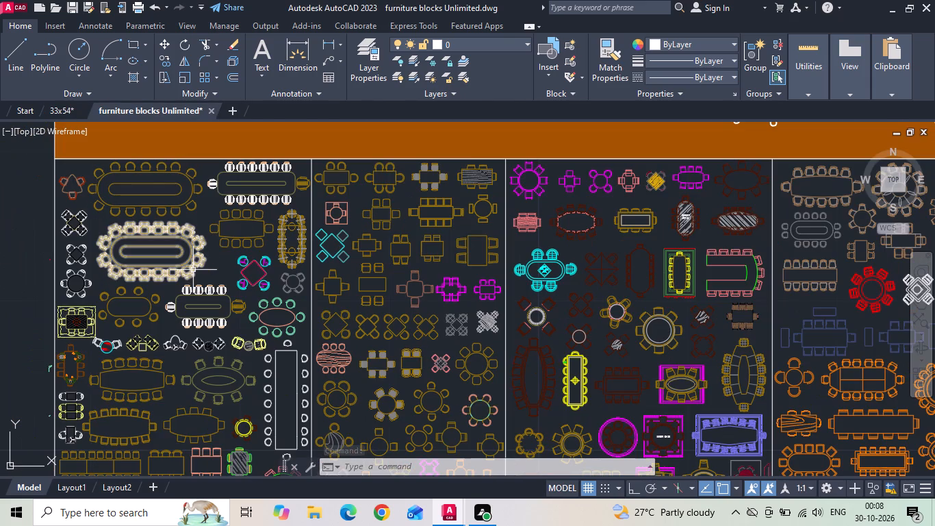
scroll(99, 358, up, 1)
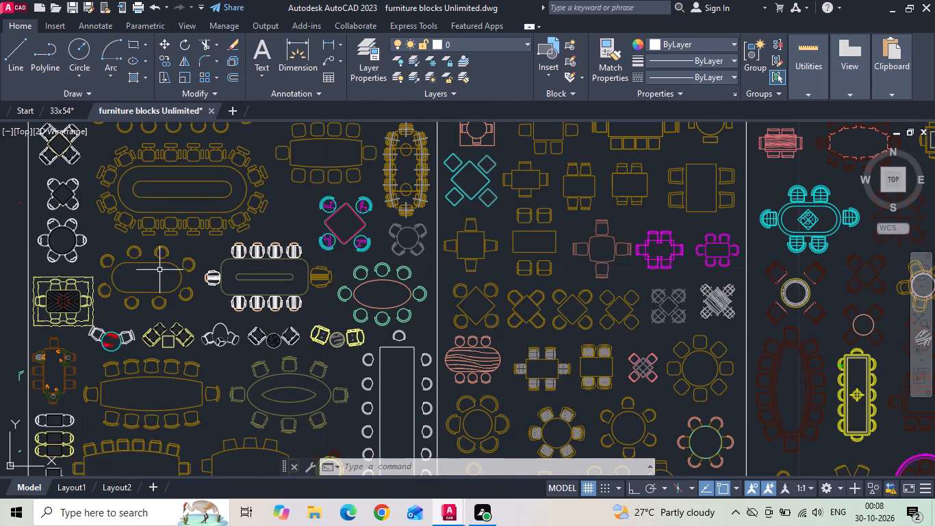
scroll(152, 268, down, 1)
scroll(103, 386, up, 2)
scroll(125, 268, down, 2)
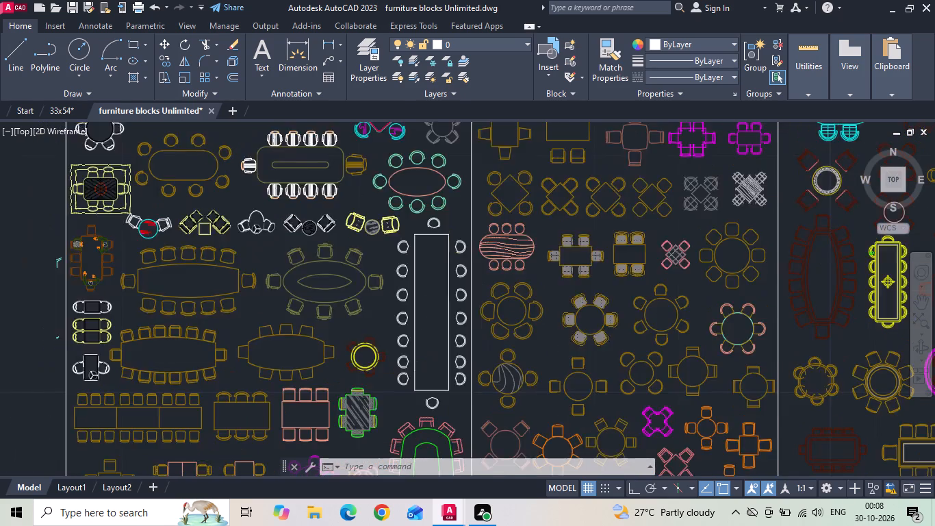
middle_drag(142, 360, 130, 310)
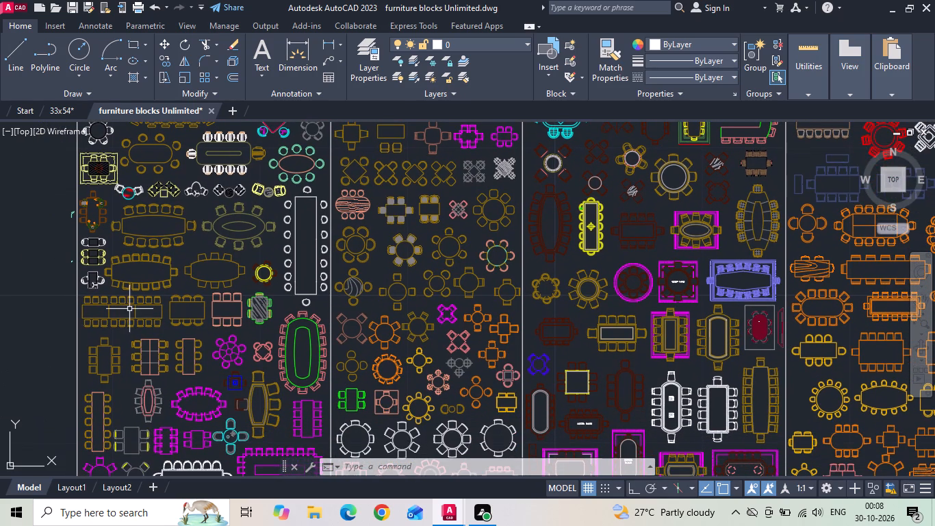
scroll(233, 268, down, 1)
scroll(261, 402, up, 2)
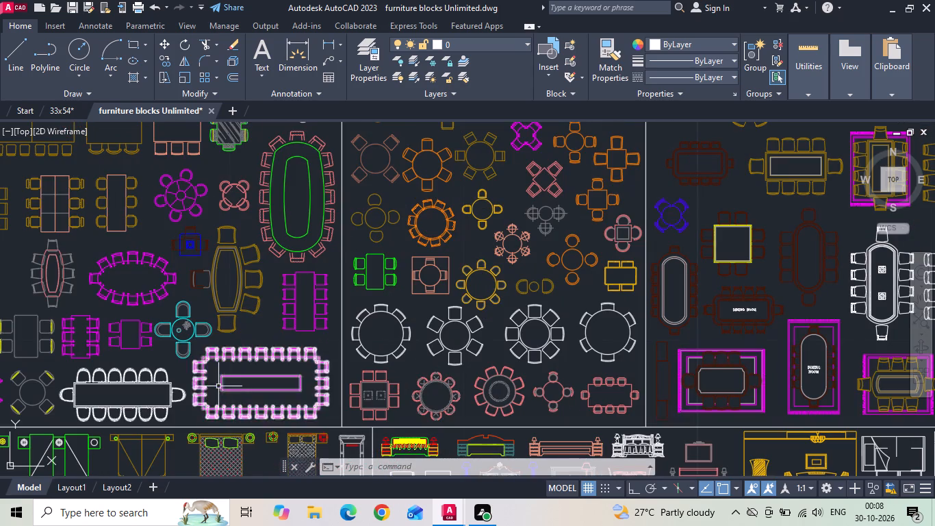
scroll(106, 384, down, 2)
middle_drag(542, 379, 381, 431)
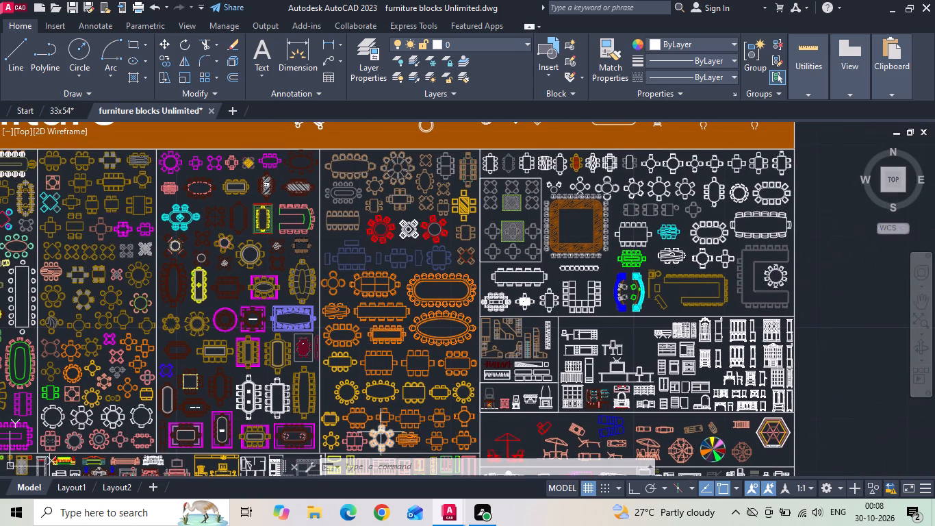
scroll(641, 271, up, 2)
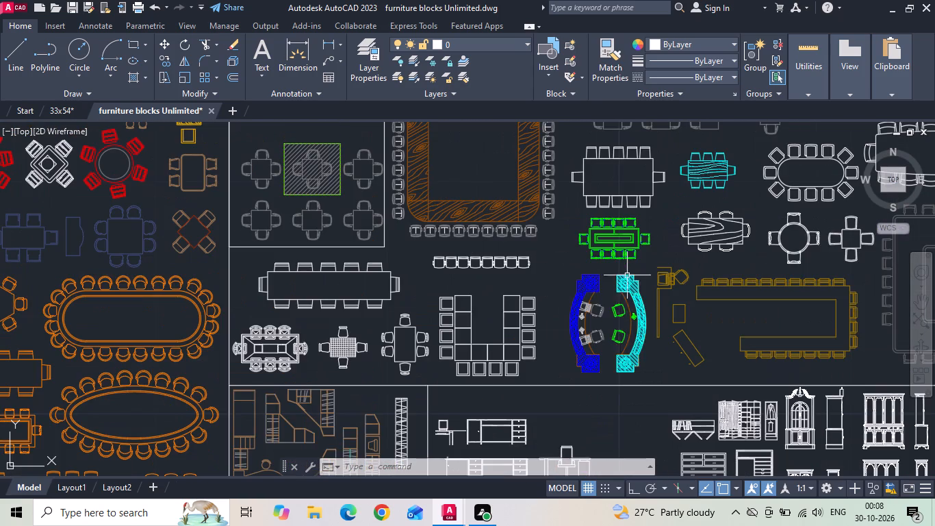
scroll(444, 327, down, 2)
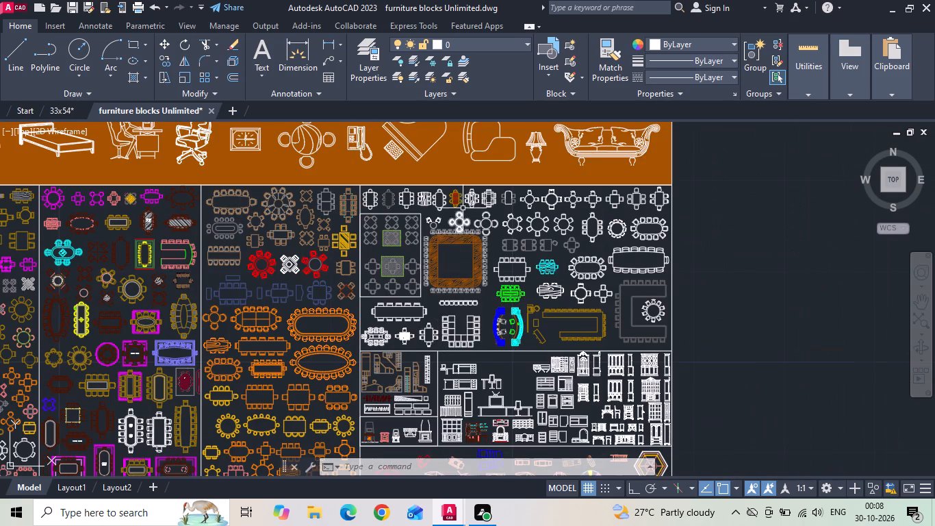
scroll(463, 206, up, 1)
scroll(622, 220, down, 2)
scroll(153, 353, up, 2)
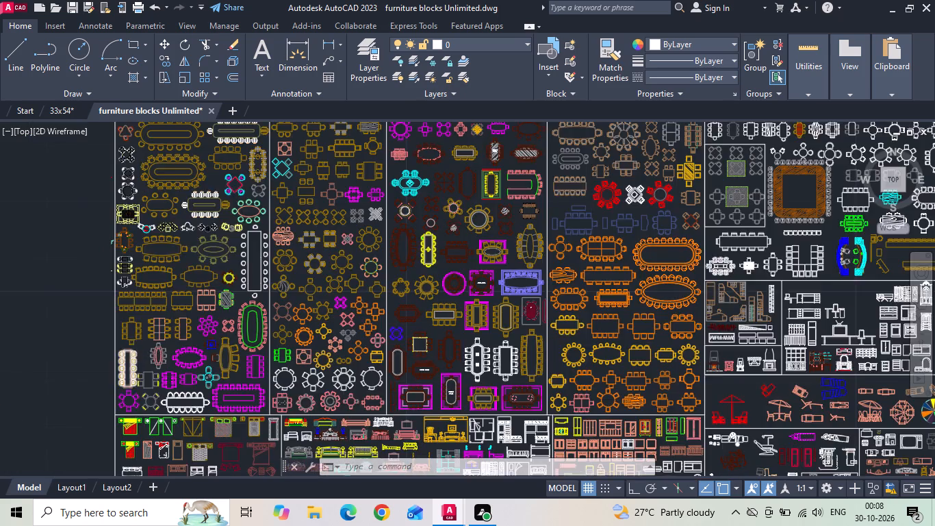
Copy the oblong dining table block with seated people from the furniture library and paste it into the DINING room of the 33x54 ground floor plan.
click(122, 188)
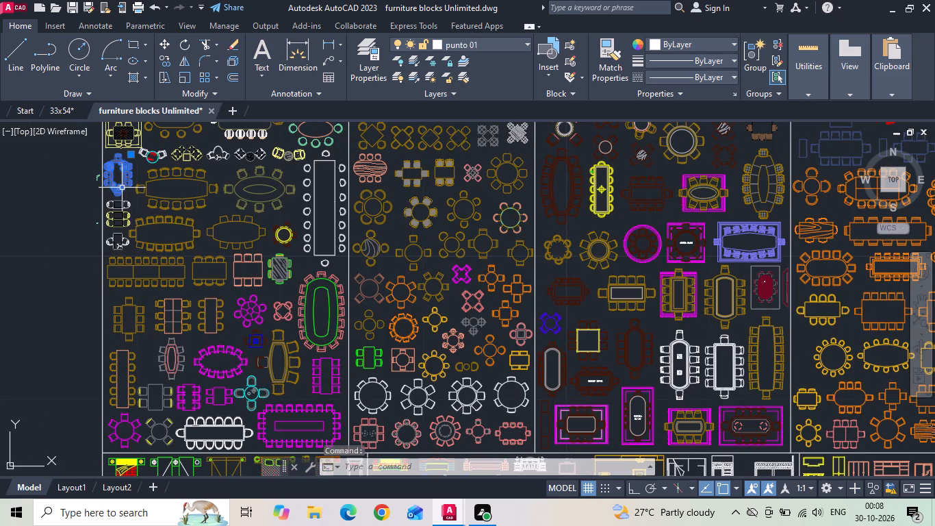
key(ctrl+c)
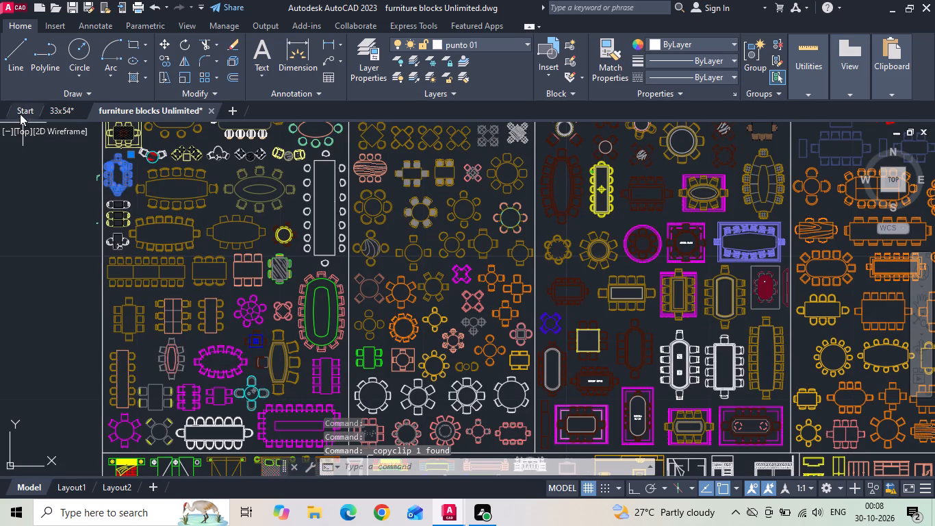
click(56, 113)
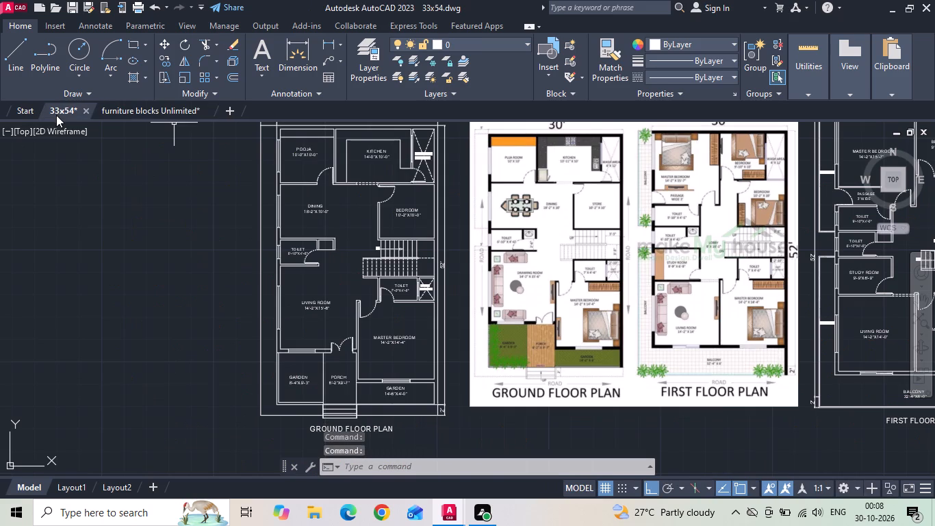
key(ctrl+v)
scroll(316, 212, up, 2)
click(318, 227)
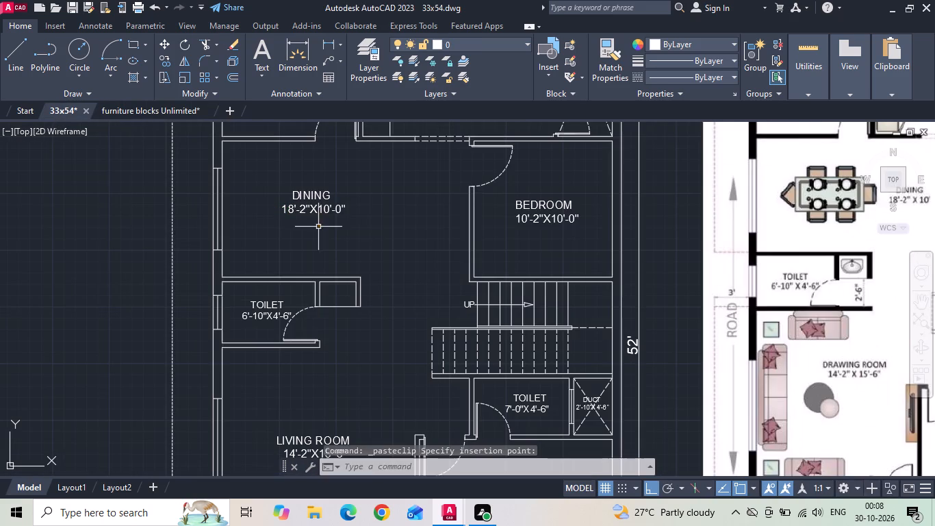
Scale the pasted dining table block by a factor of 39.3701.
drag(335, 231, 311, 228)
click(282, 223)
right_click(282, 223)
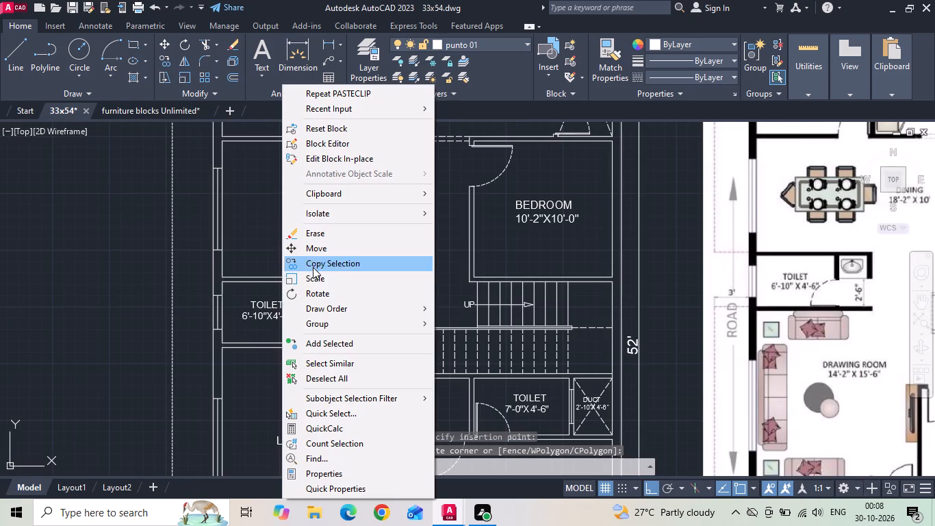
click(313, 273)
click(319, 228)
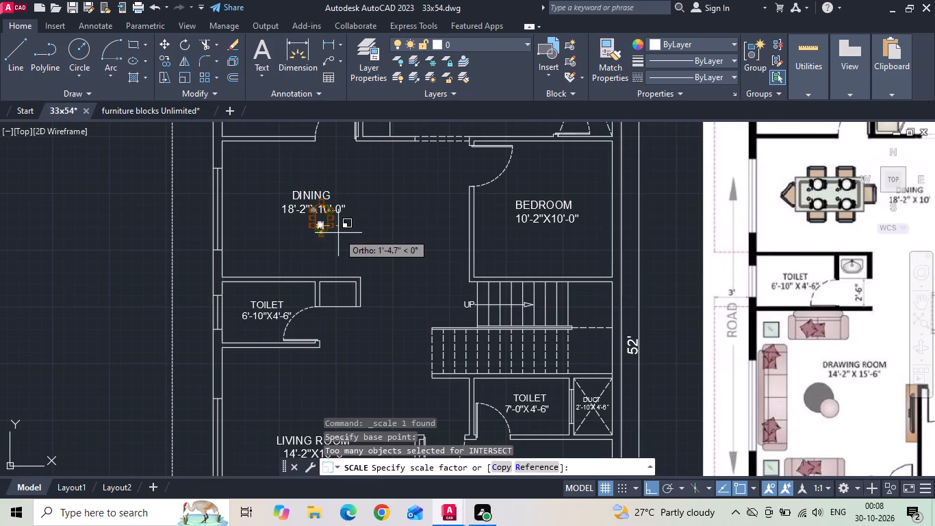
text(39.3701)
key(Return)
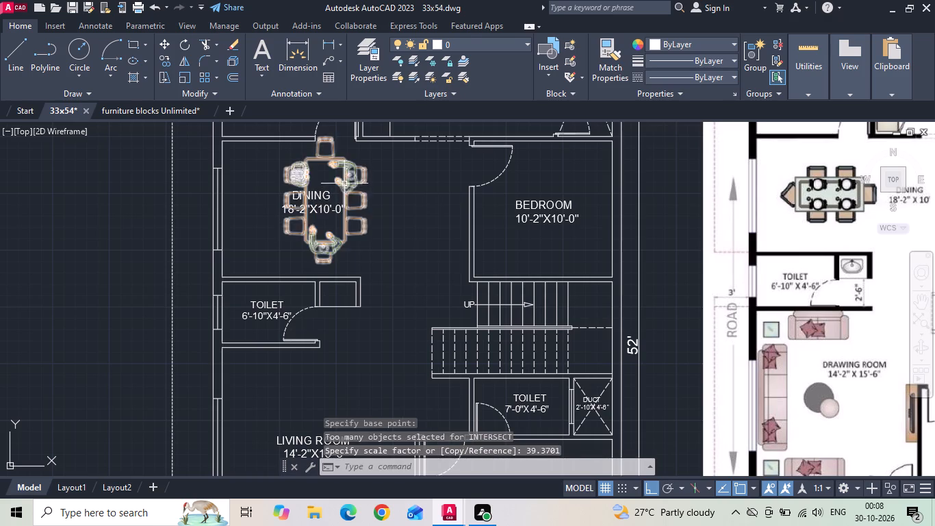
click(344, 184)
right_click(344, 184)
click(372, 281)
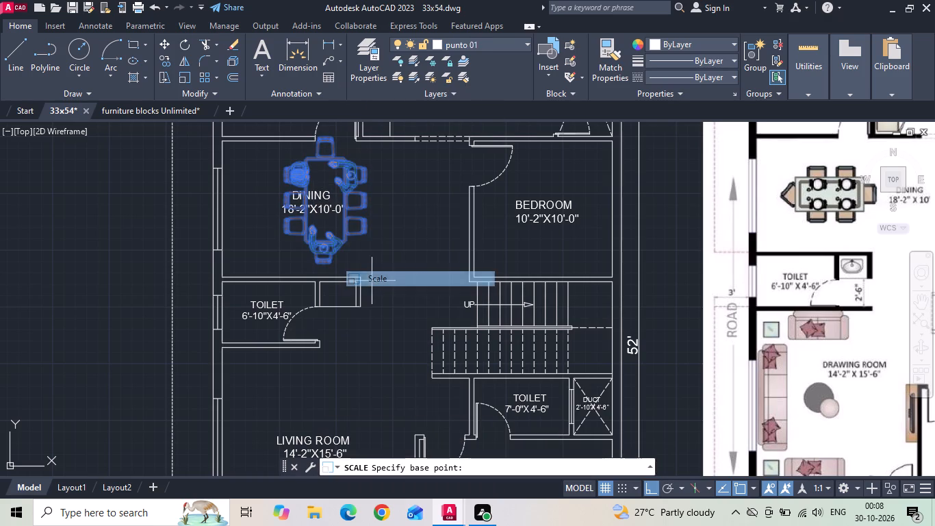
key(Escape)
Rotate the dining table block 90 degrees so its length runs horizontally along the DINING room.
click(344, 235)
right_click(344, 234)
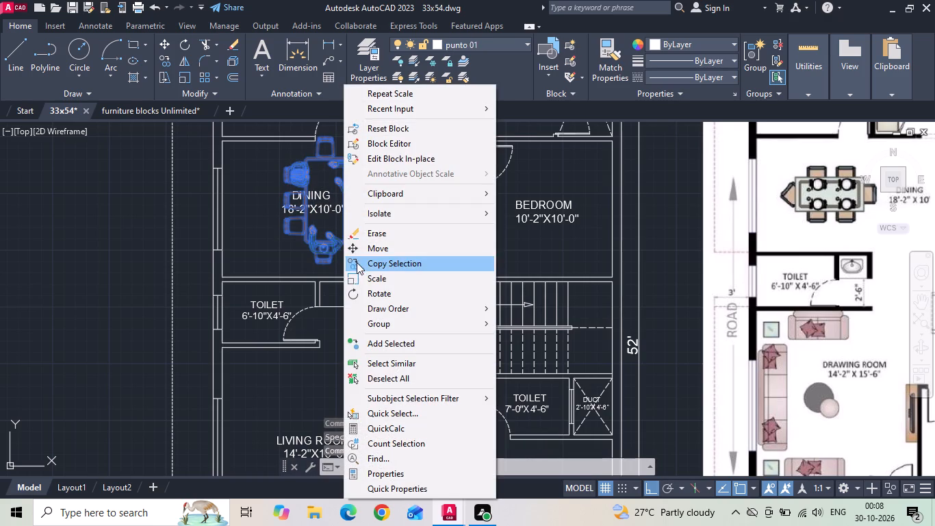
click(363, 288)
click(348, 231)
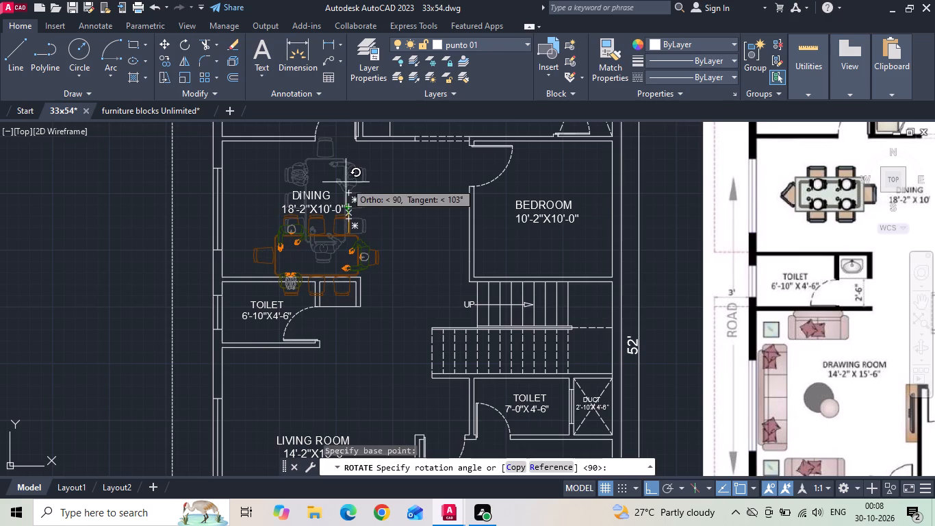
click(346, 177)
Move the rotated dining table block up and slightly left so it lies inside the DINING room, clear of the TOILET wall.
click(343, 227)
click(316, 240)
right_click(314, 240)
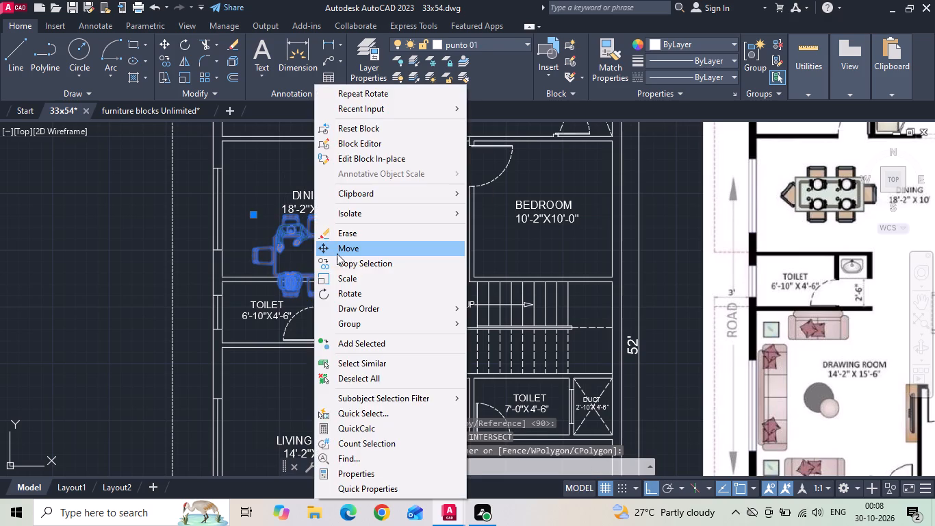
click(337, 253)
click(402, 216)
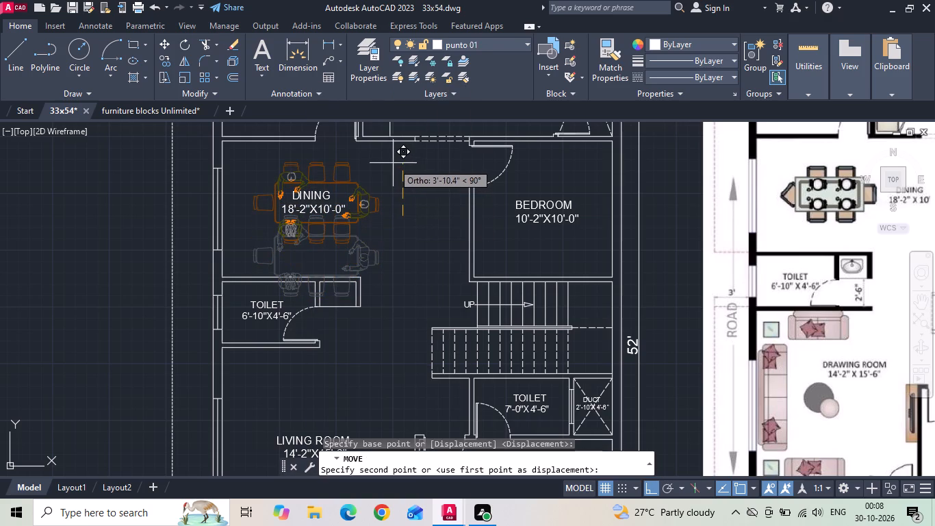
click(393, 163)
click(342, 171)
click(318, 175)
right_click(318, 175)
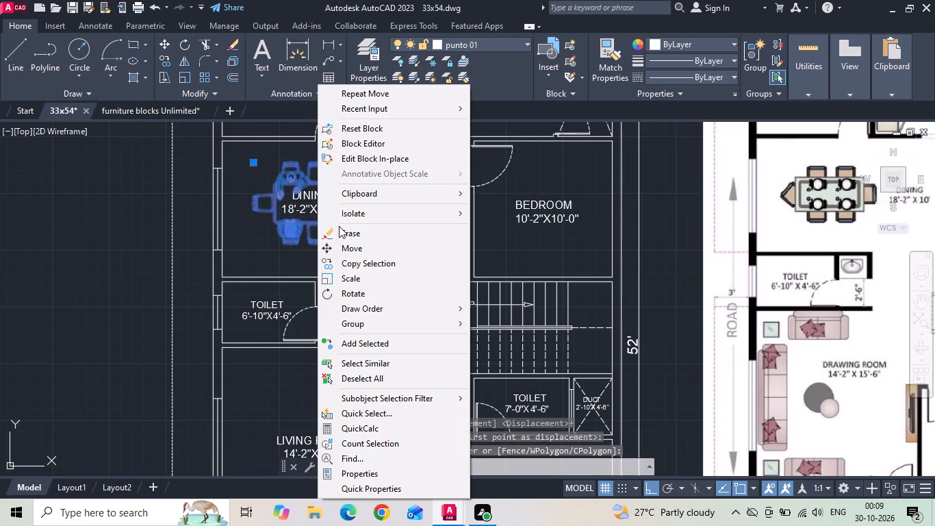
click(341, 247)
click(383, 253)
click(373, 253)
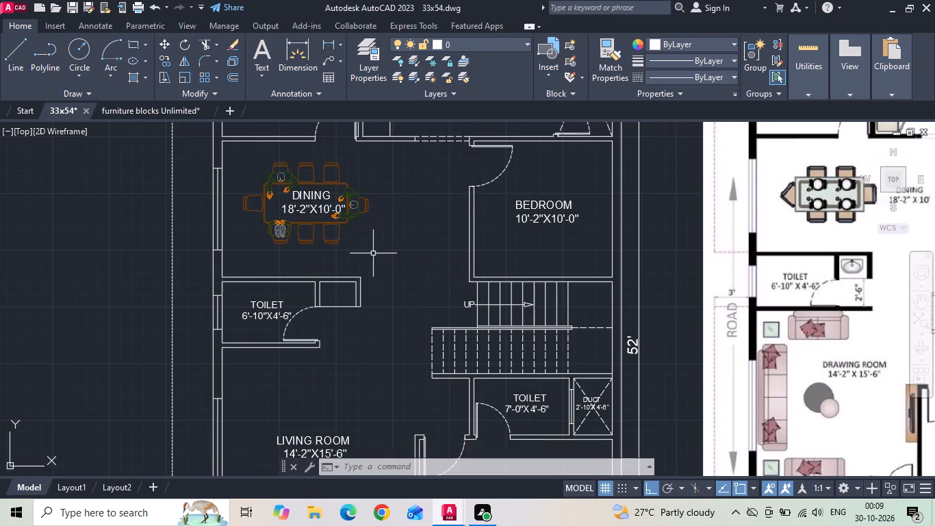
Move the DINING 18'-2"X10'-0" label horizontally to the open floor beside the table, and save the drawing.
click(305, 205)
right_click(305, 205)
click(329, 249)
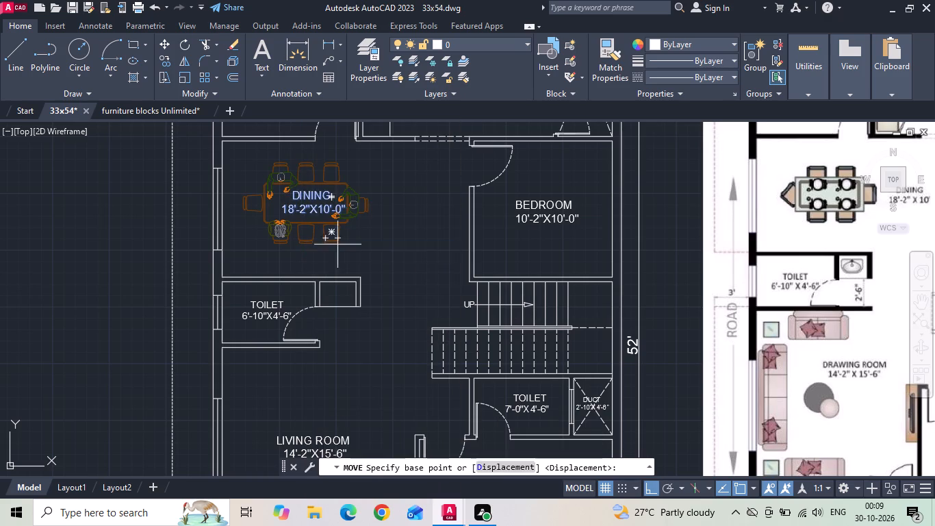
drag(340, 245, 357, 247)
click(423, 255)
key(ctrl+s)
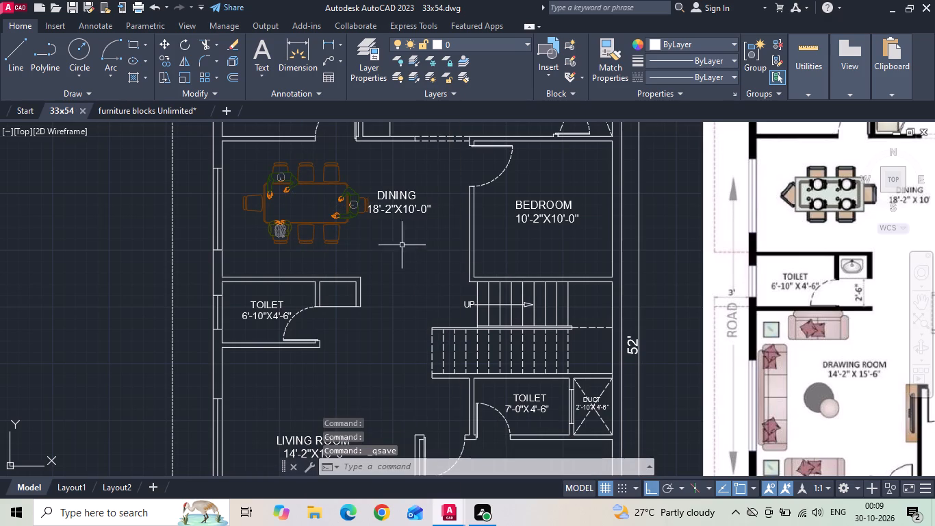
Nudge the dining table block left toward the DINING room's outer wall and slightly down.
click(309, 207)
click(292, 169)
right_click(292, 168)
click(322, 247)
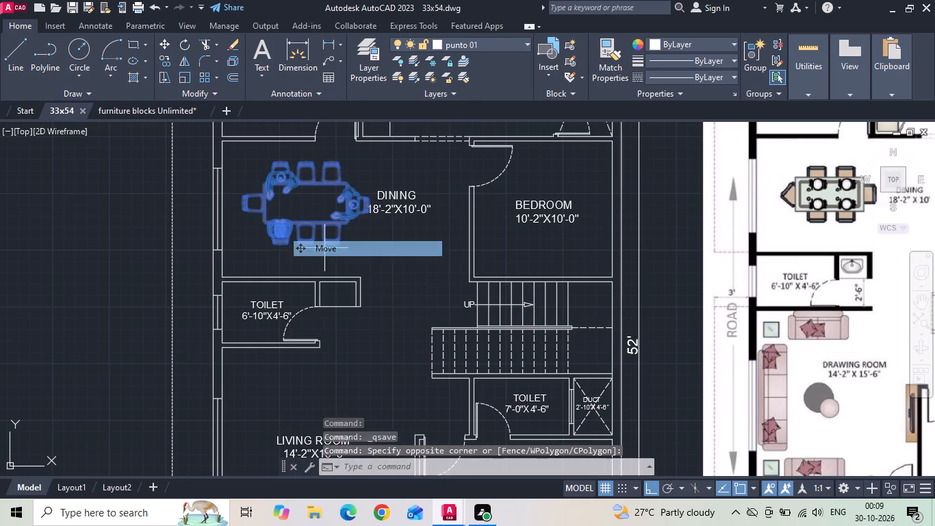
click(436, 249)
click(423, 250)
click(266, 204)
click(255, 173)
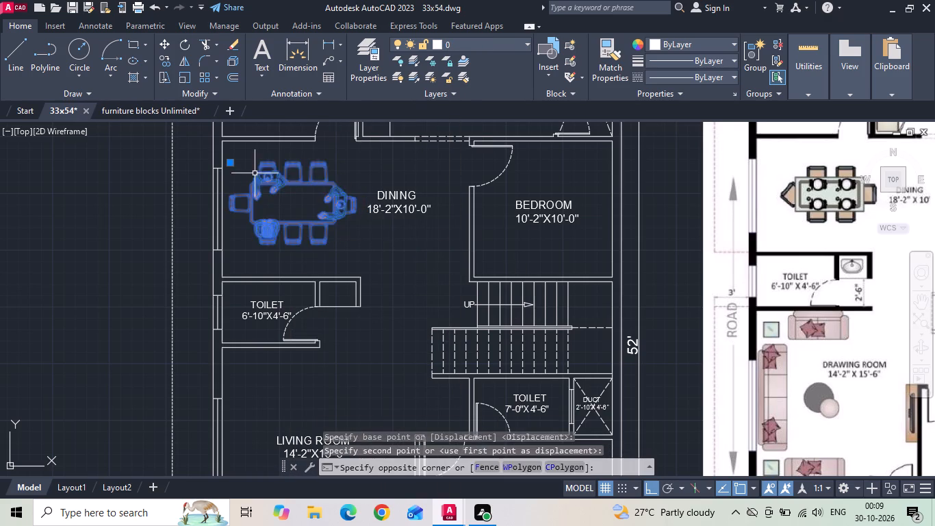
right_click(254, 173)
click(271, 247)
click(379, 265)
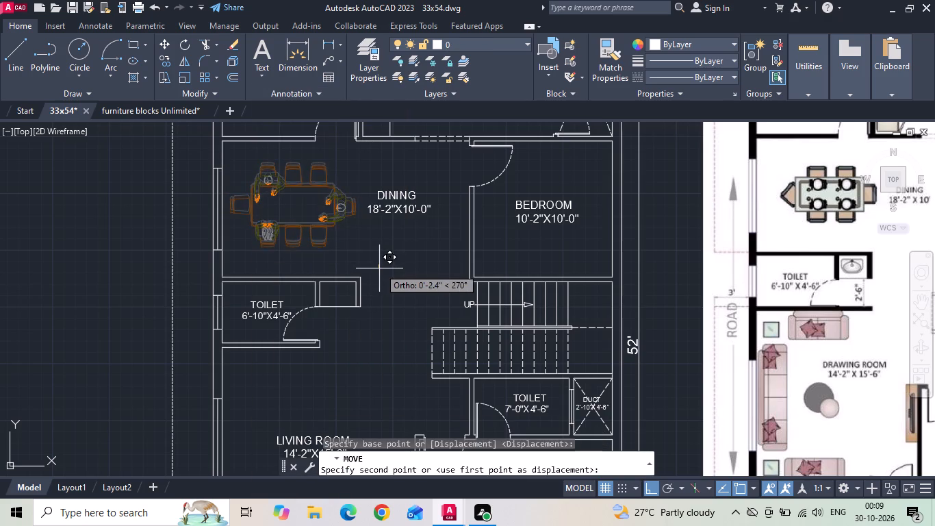
click(379, 270)
Look through the furniture library's bed blocks for a double bed suited to the ground floor MASTER BEDROOM.
scroll(286, 249, down, 1)
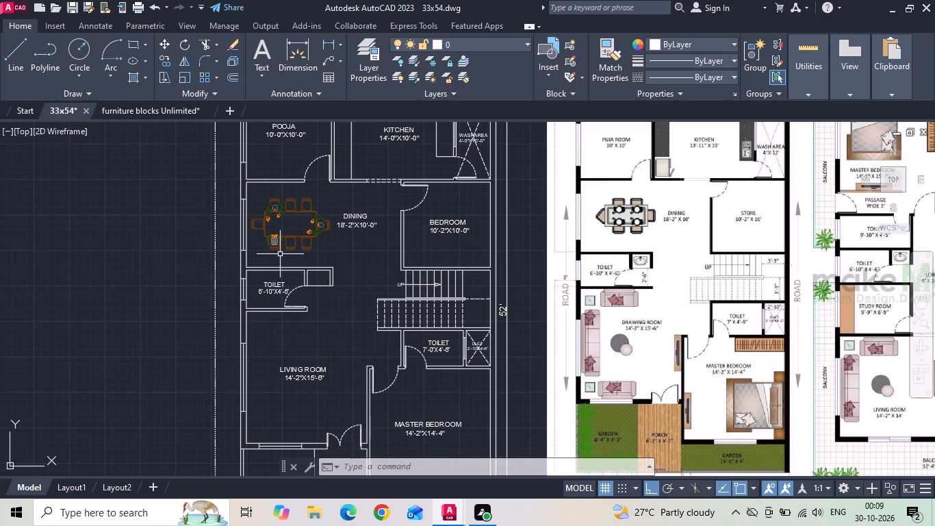
click(119, 114)
scroll(305, 259, down, 2)
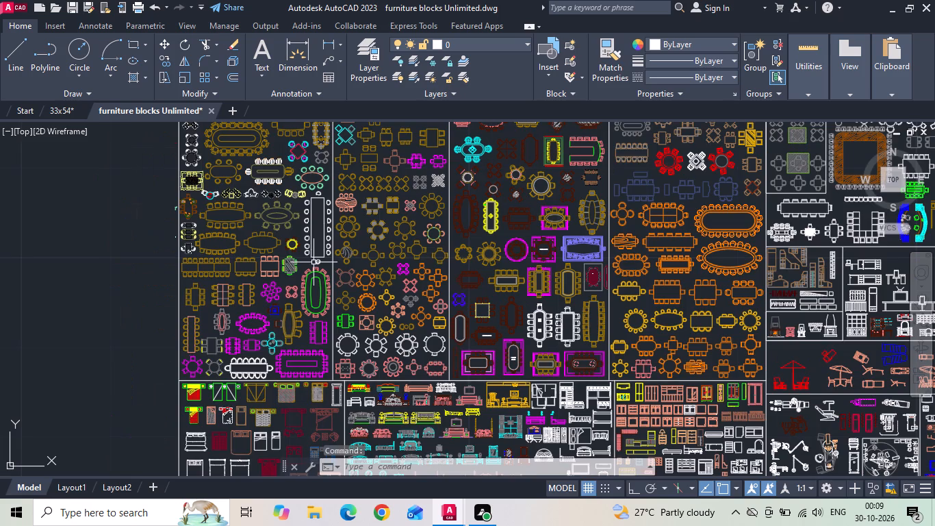
middle_drag(303, 362, 294, 320)
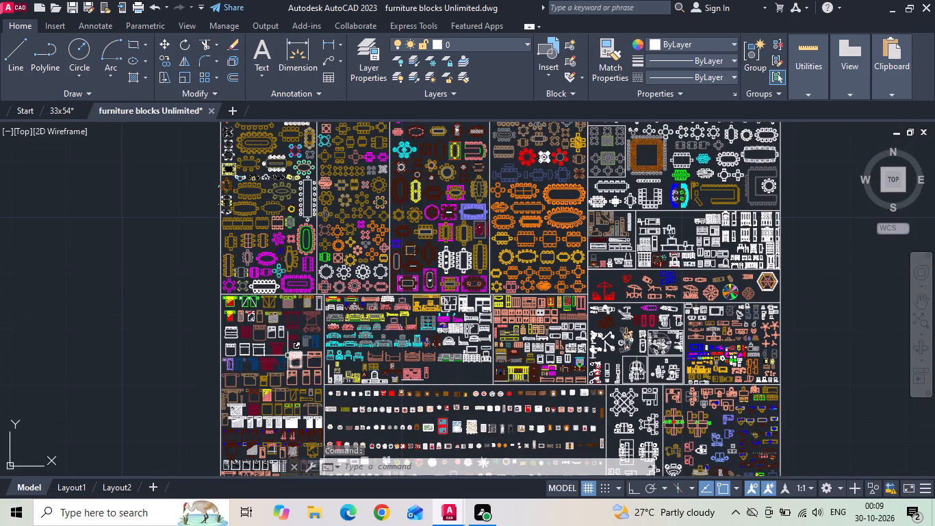
scroll(275, 366, up, 3)
scroll(303, 275, down, 3)
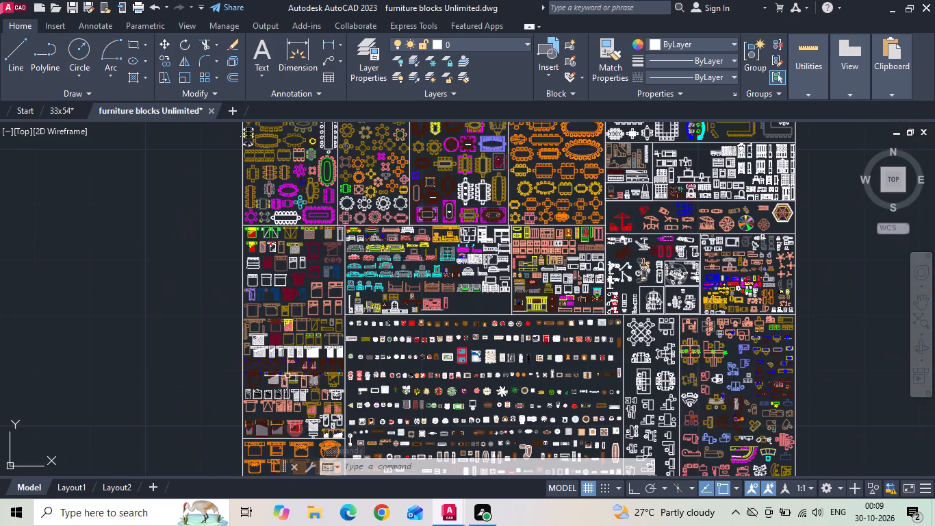
scroll(297, 429, up, 2)
middle_drag(289, 415, 281, 282)
scroll(287, 412, up, 1)
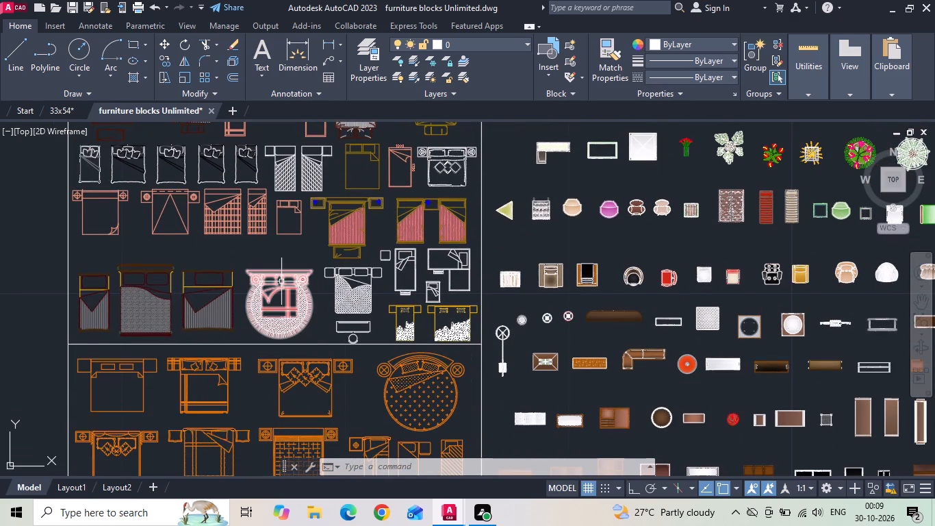
scroll(379, 230, down, 1)
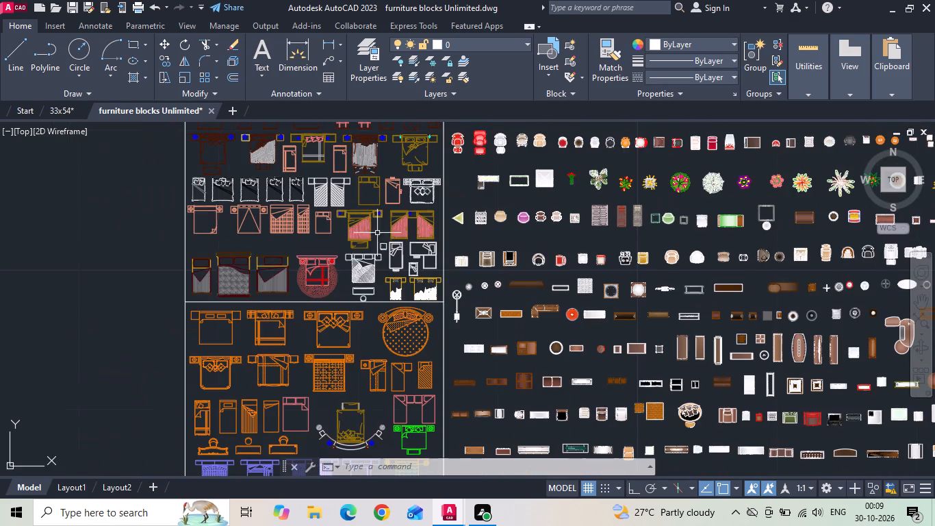
scroll(320, 303, up, 1)
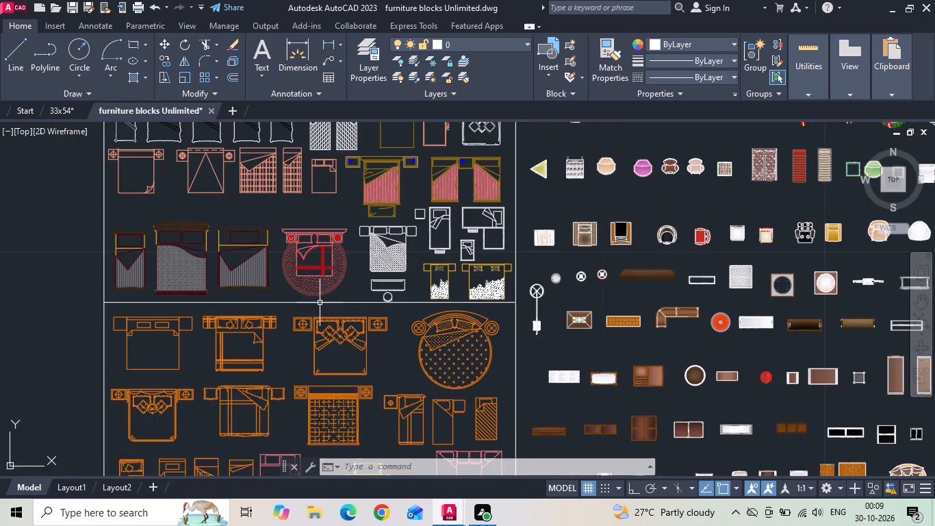
Copy the red double bed block with the round rug from the furniture library and paste it into the ground floor MASTER BEDROOM.
click(318, 285)
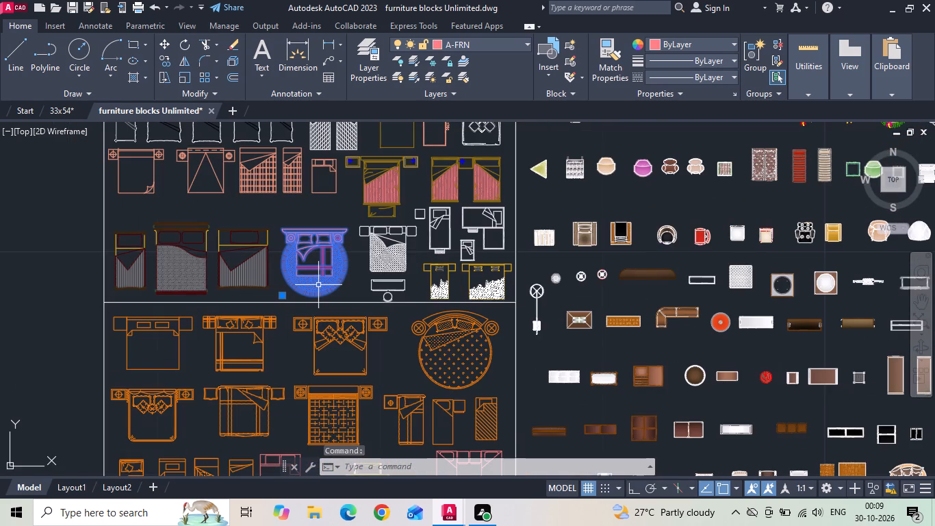
key(ctrl+c)
click(53, 112)
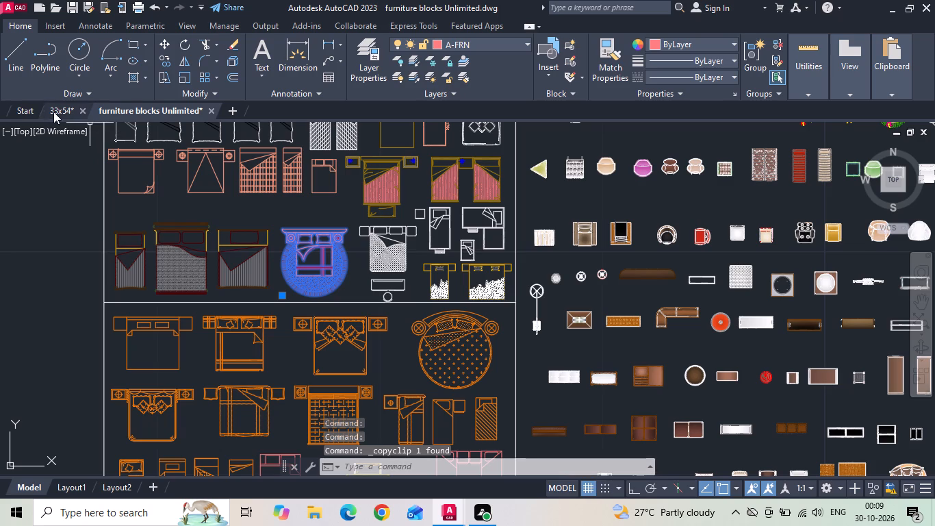
key(ctrl+v)
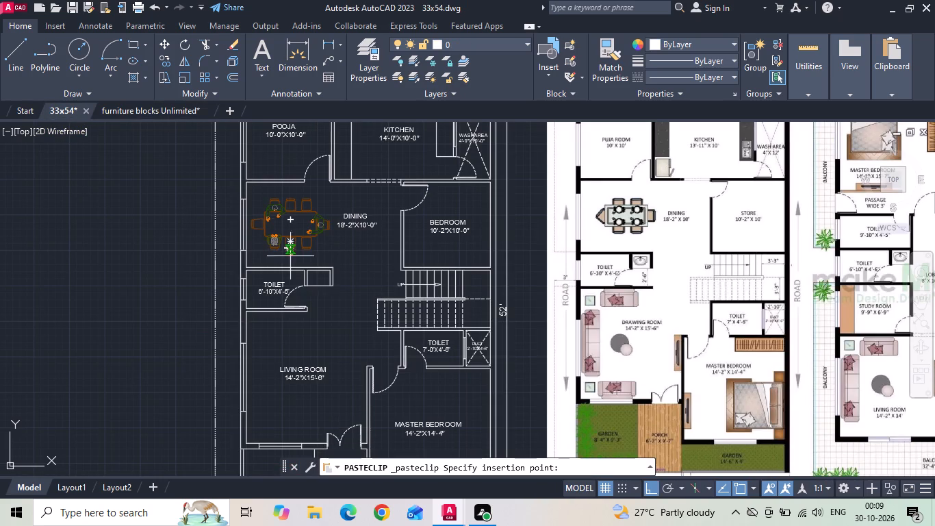
middle_click(294, 248)
middle_click(295, 256)
middle_drag(313, 312, 300, 285)
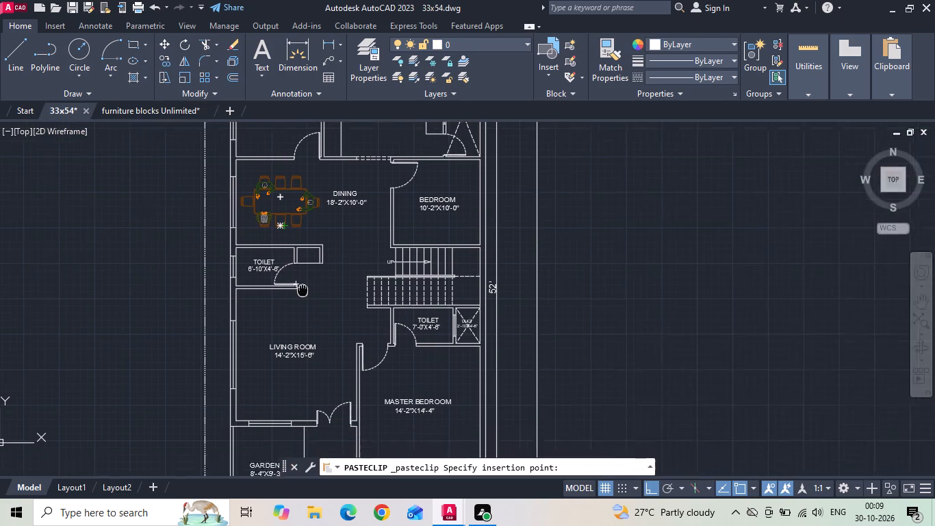
middle_drag(300, 285, 283, 240)
scroll(415, 402, up, 2)
middle_drag(396, 348, 388, 319)
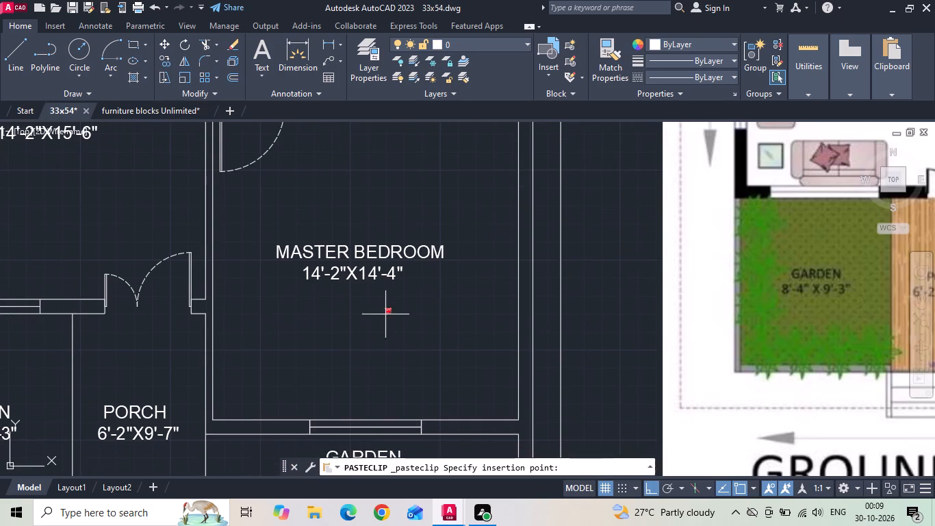
click(383, 318)
Rotate the pasted bed block to 270 degrees so its headboard faces the MASTER BEDROOM's right-hand wall.
click(390, 313)
click(361, 318)
right_click(358, 318)
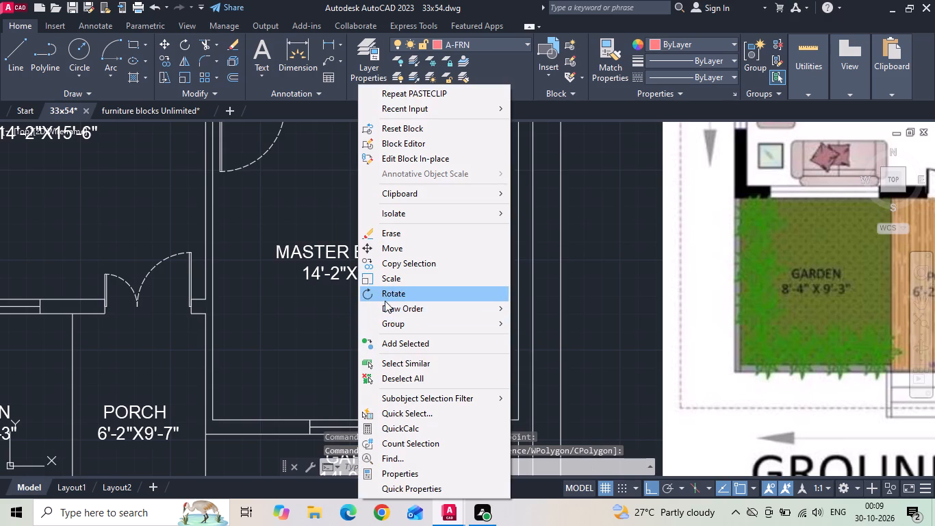
click(385, 296)
scroll(383, 316, up, 3)
click(383, 314)
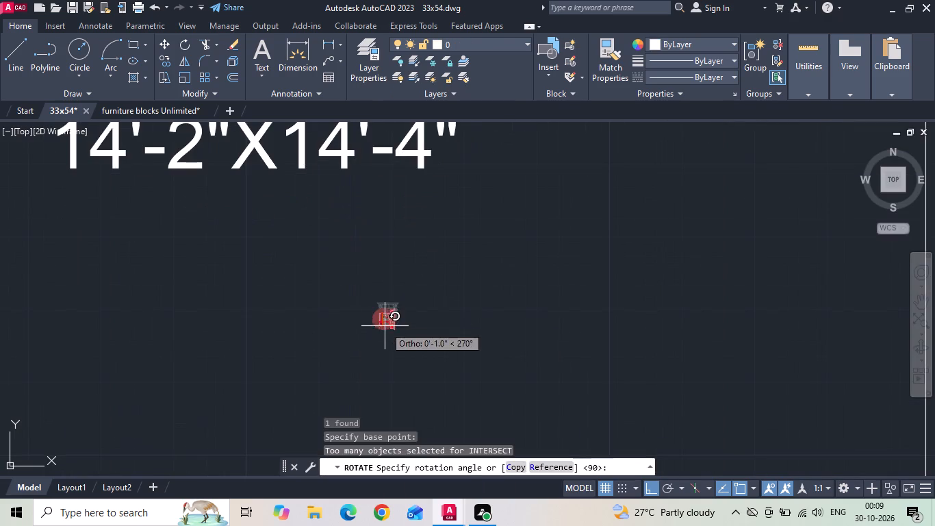
click(376, 352)
Scale the bed block by a factor of 39.3701.
click(379, 325)
right_click(379, 324)
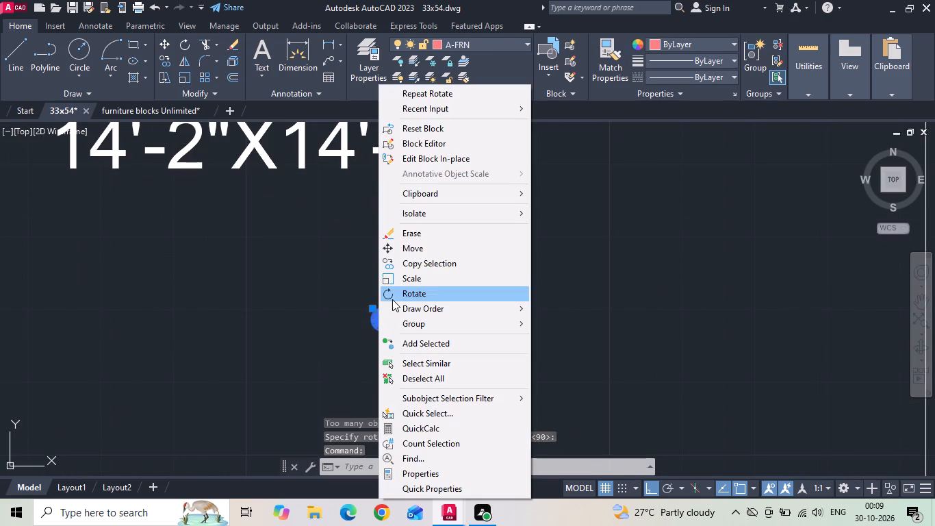
click(398, 280)
click(376, 318)
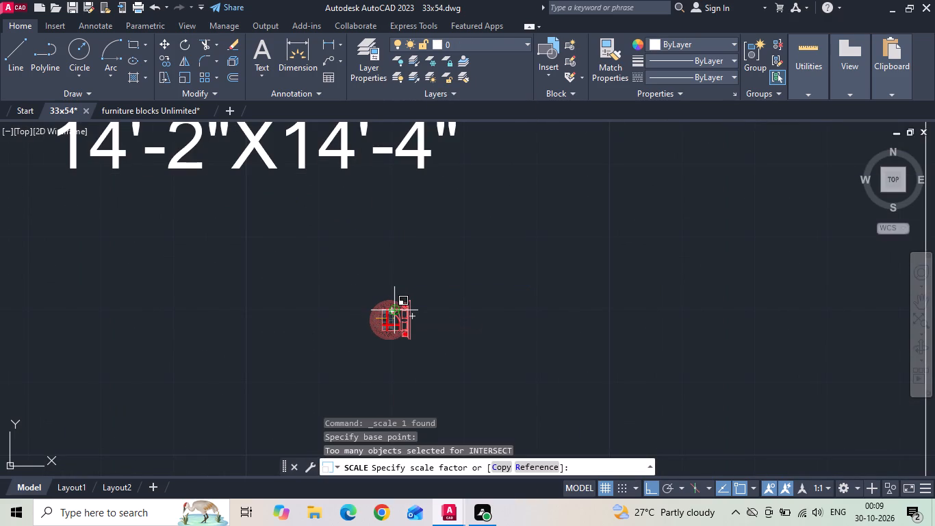
text(39.3701)
key(Return)
Move the bed block so its headboard sits against the MASTER BEDROOM's right-hand wall, down in the corner beside the GARDEN wall.
scroll(346, 292, down, 4)
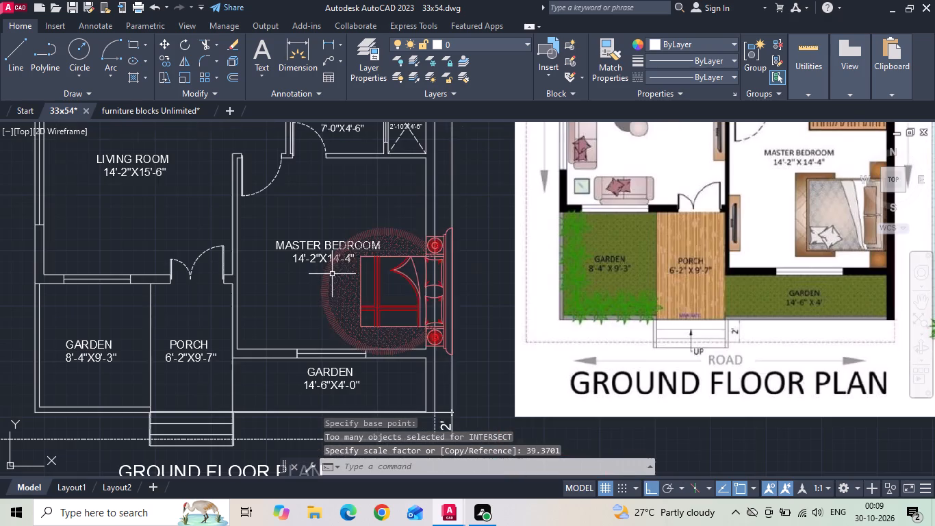
click(349, 283)
right_click(331, 290)
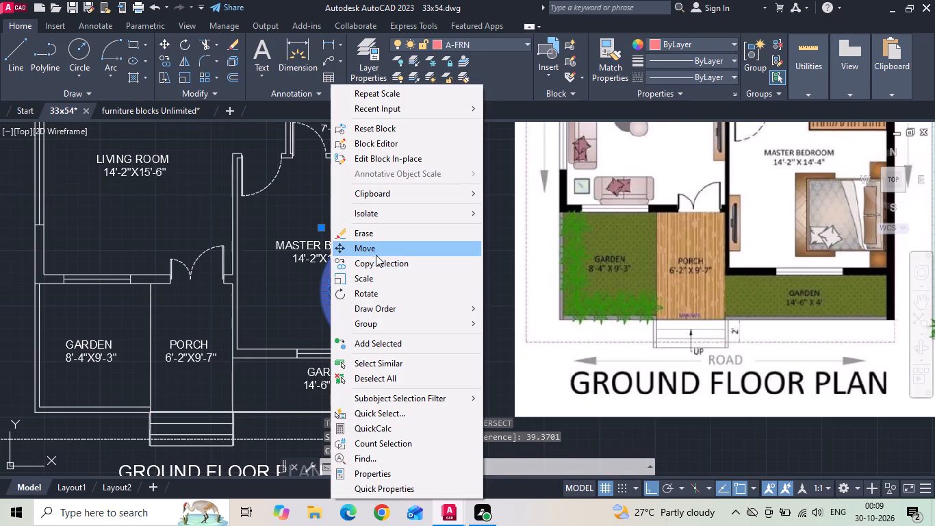
click(376, 252)
scroll(420, 296, up, 1)
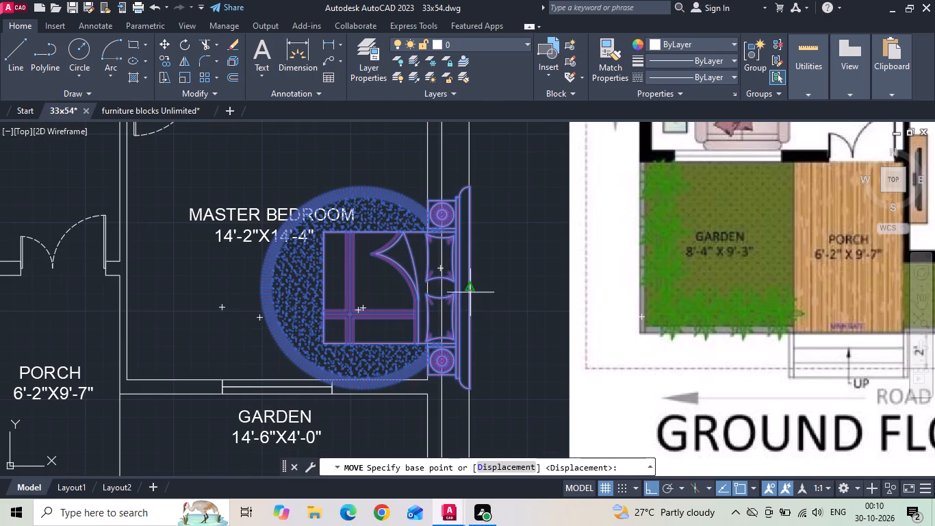
click(470, 287)
click(428, 268)
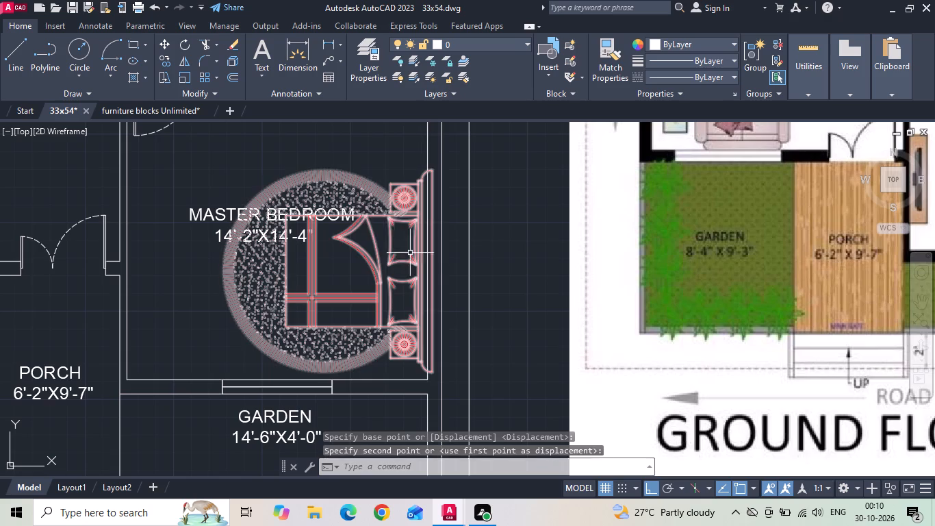
click(367, 181)
right_click(363, 179)
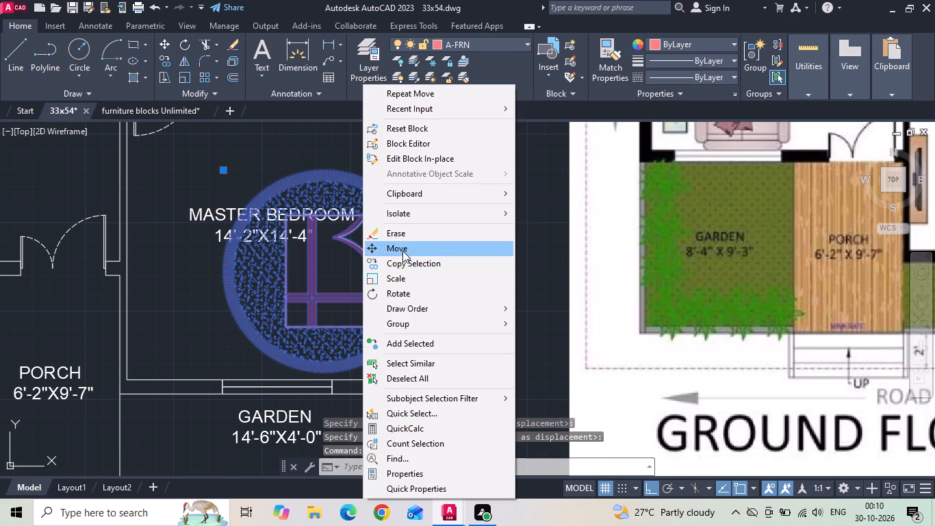
click(402, 251)
scroll(422, 374, up, 2)
click(444, 366)
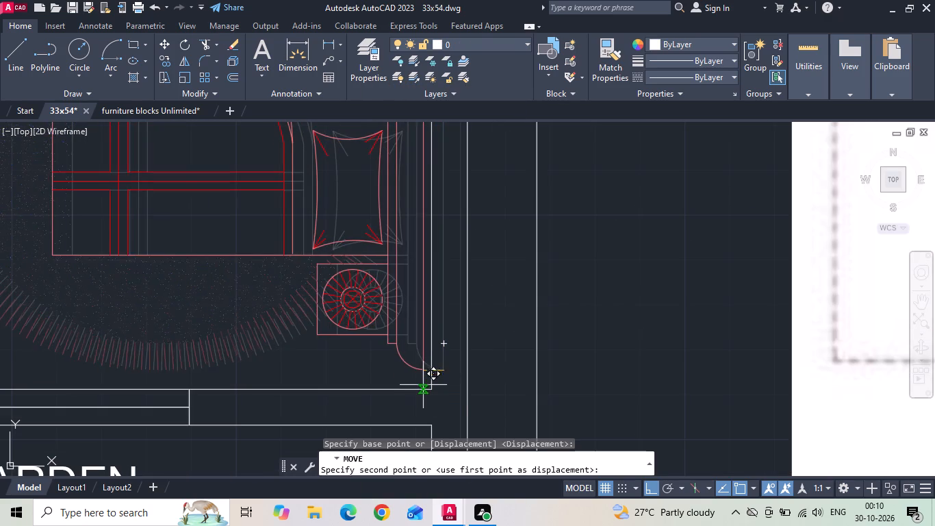
click(428, 388)
Move the MASTER BEDROOM 14'-2"X14'-4" label straight up, clear of the bed block.
scroll(359, 310, down, 3)
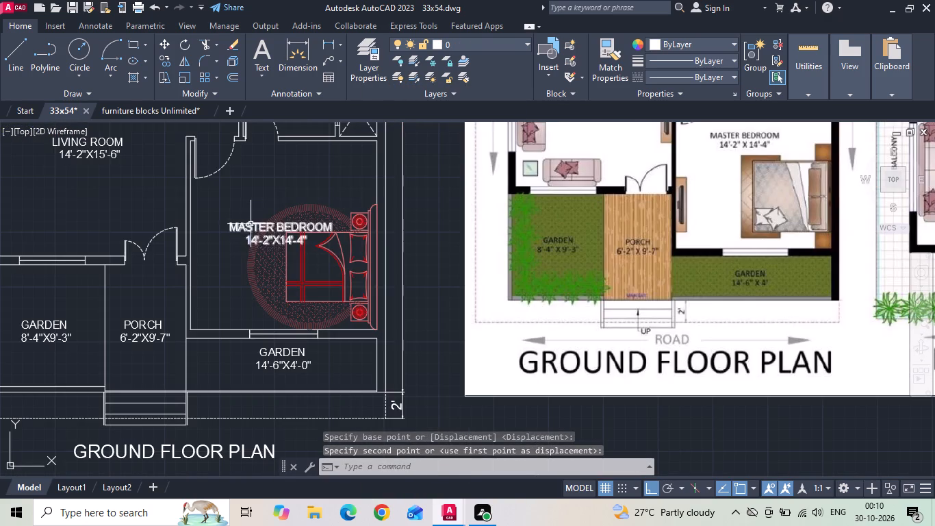
click(251, 223)
right_click(250, 223)
click(292, 244)
click(443, 238)
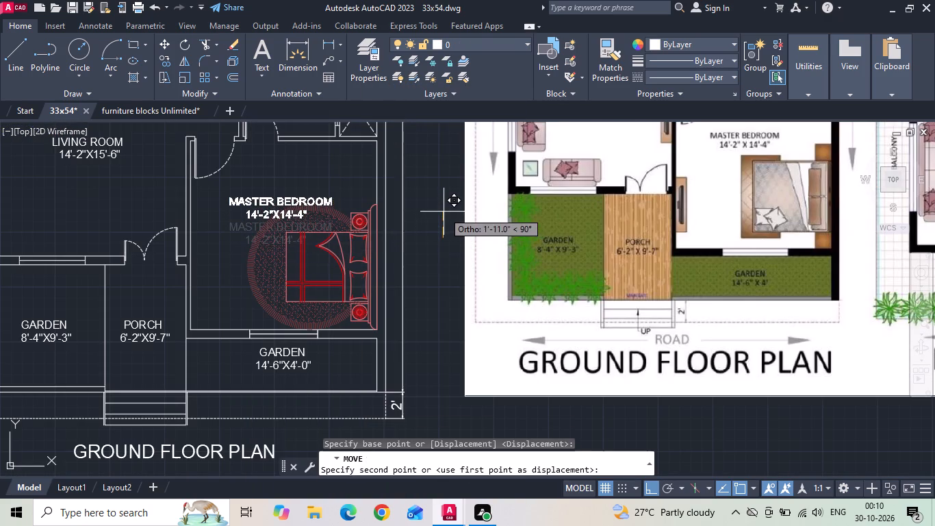
click(437, 197)
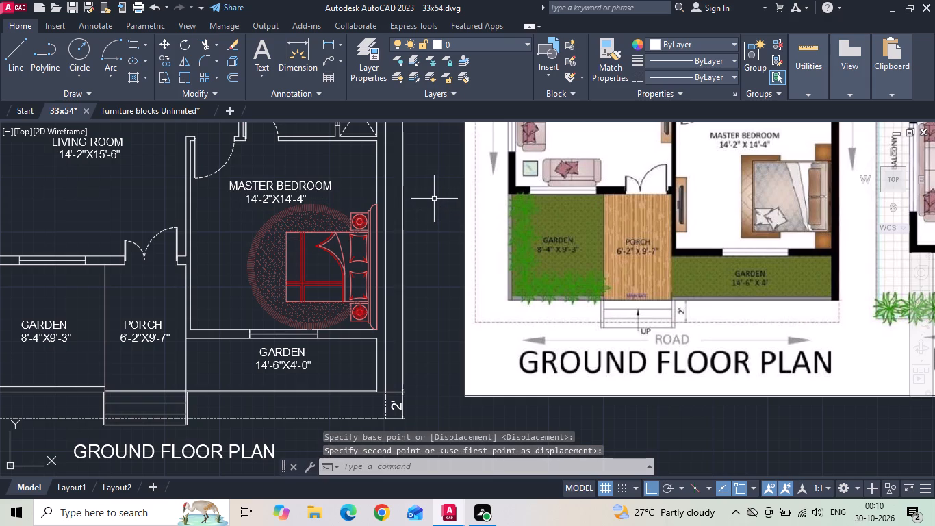
Copy the ground-floor bed block into the first-floor MASTER BEDROOM 14'-2"X14'-4", with its headboard in the outer wall corner beside the BALCONY wall.
click(335, 250)
click(258, 260)
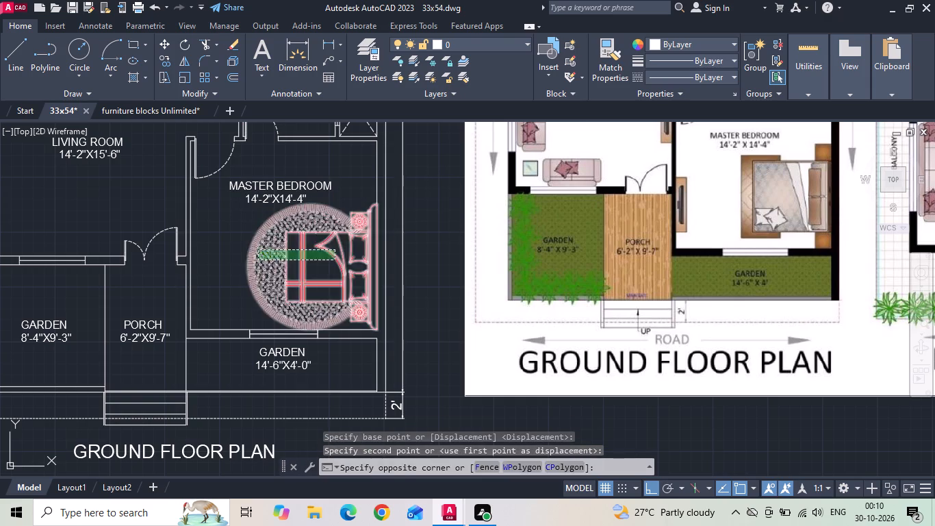
right_click(257, 260)
click(290, 265)
scroll(343, 340, up, 1)
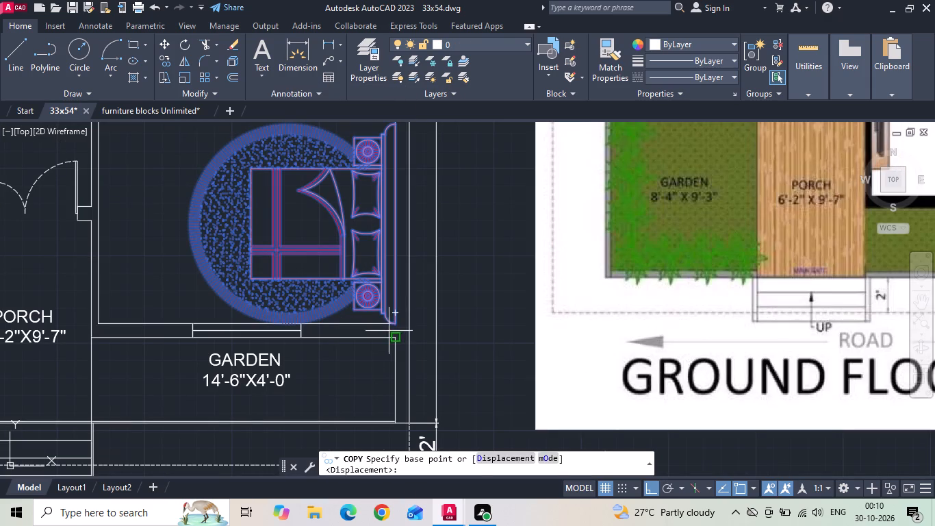
click(393, 321)
scroll(236, 284, down, 3)
middle_drag(663, 245, 301, 232)
scroll(400, 264, up, 2)
scroll(466, 294, up, 1)
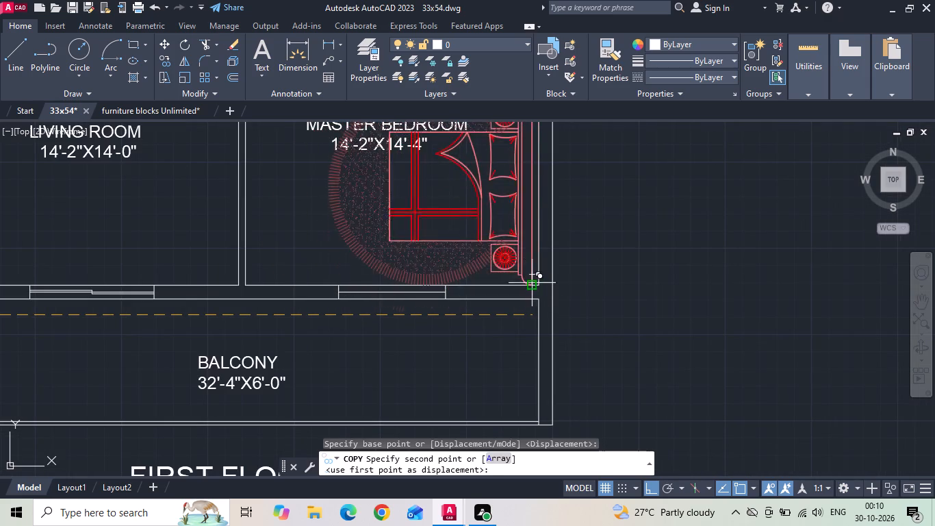
click(532, 283)
scroll(446, 325, down, 4)
scroll(402, 206, up, 1)
key(Escape)
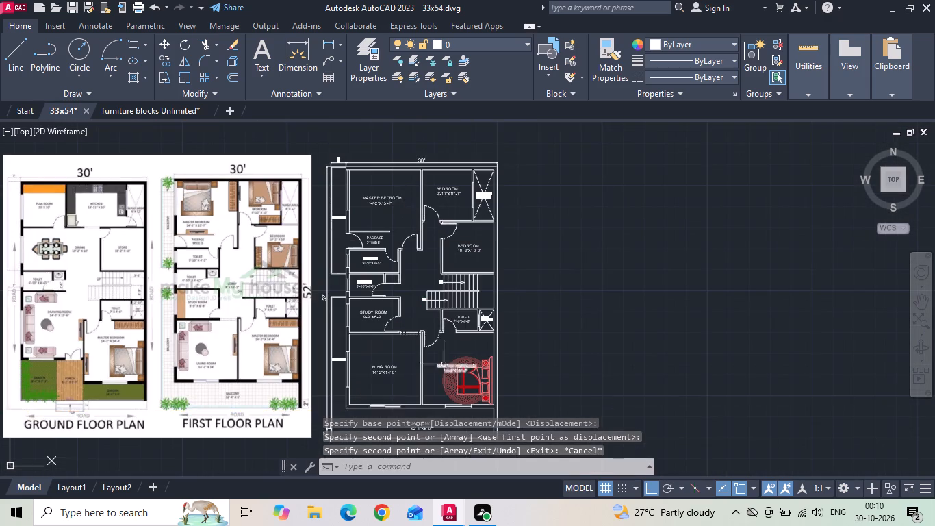
Move the first-floor MASTER BEDROOM 14'-2"X14'-4" label straight up, clear of the bed block.
scroll(442, 373, up, 3)
click(429, 333)
click(425, 339)
right_click(423, 340)
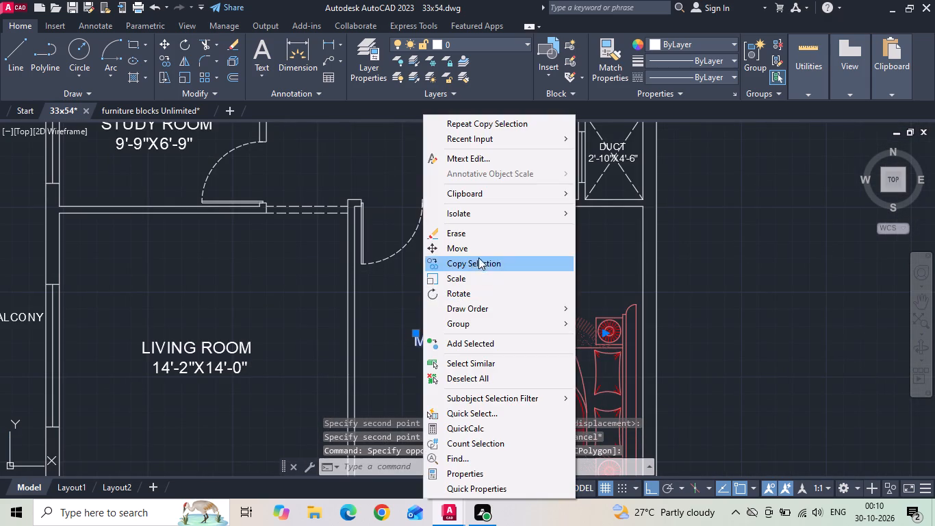
click(480, 251)
drag(696, 298, 695, 289)
click(689, 241)
Copy the first-floor bed block up to the wall between MASTER BEDROOM 14'-2"X15'-7" and BEDROOM 9'-10"X10'-0".
click(504, 312)
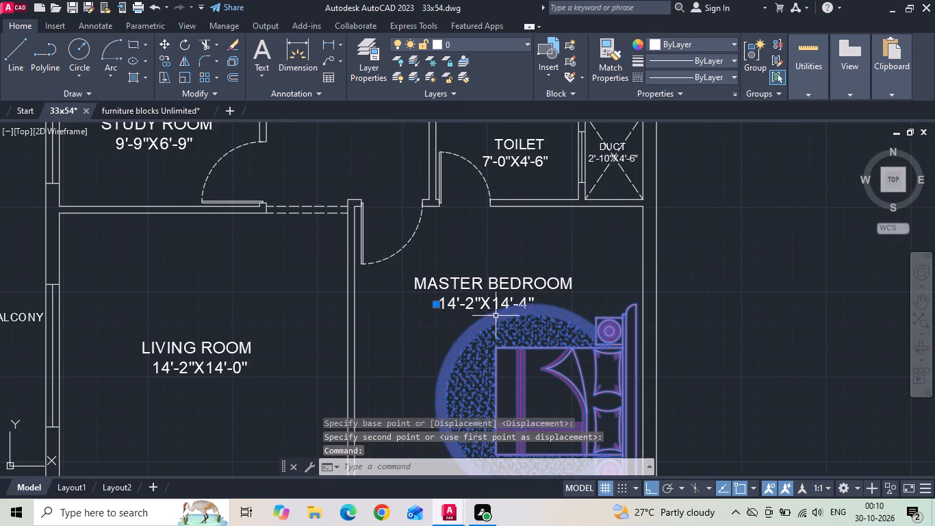
right_click(465, 325)
click(523, 264)
scroll(469, 358, down, 2)
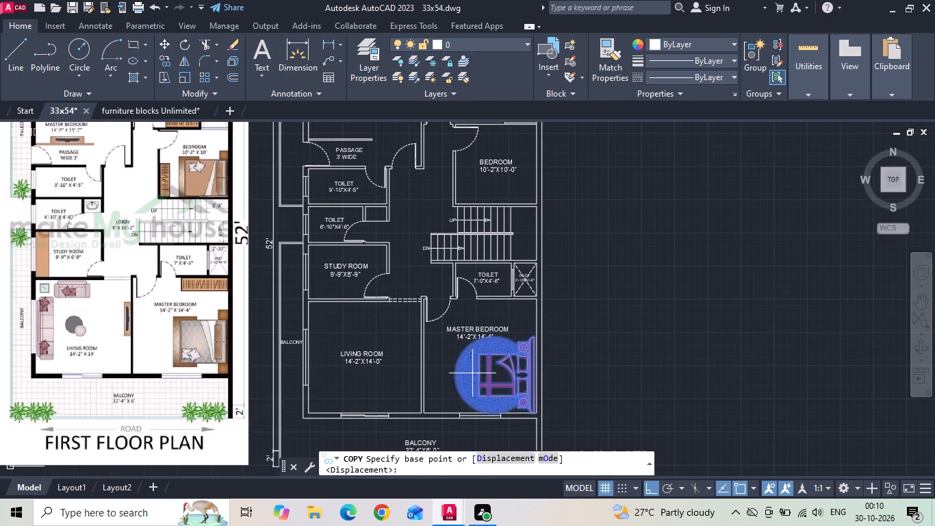
click(472, 373)
middle_drag(467, 309, 467, 365)
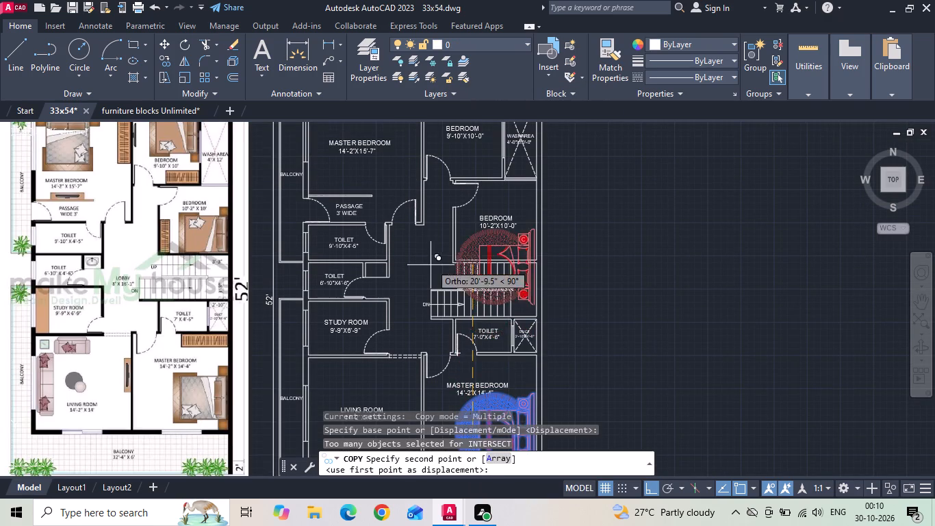
middle_drag(442, 251, 451, 314)
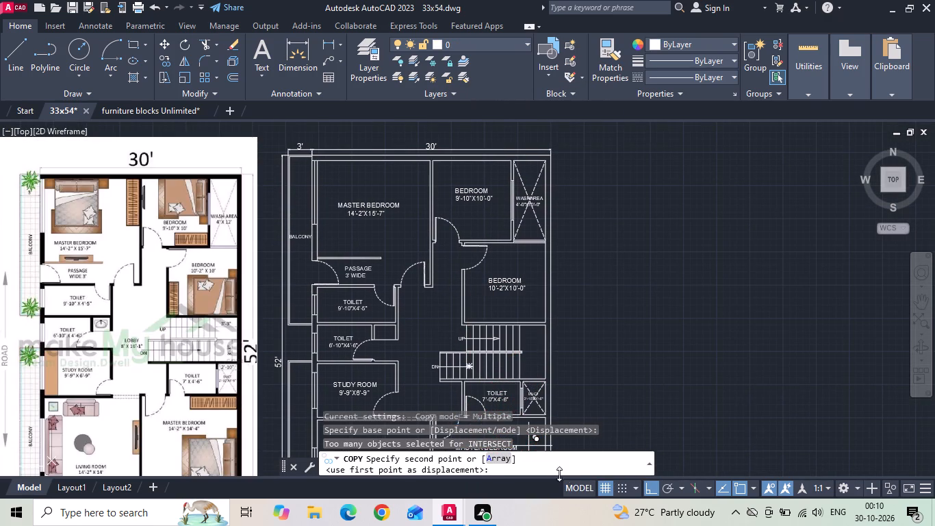
click(427, 194)
key(Escape)
Rotate the copied bed block a quarter turn so its headboard faces the plan's upper outer wall.
click(446, 181)
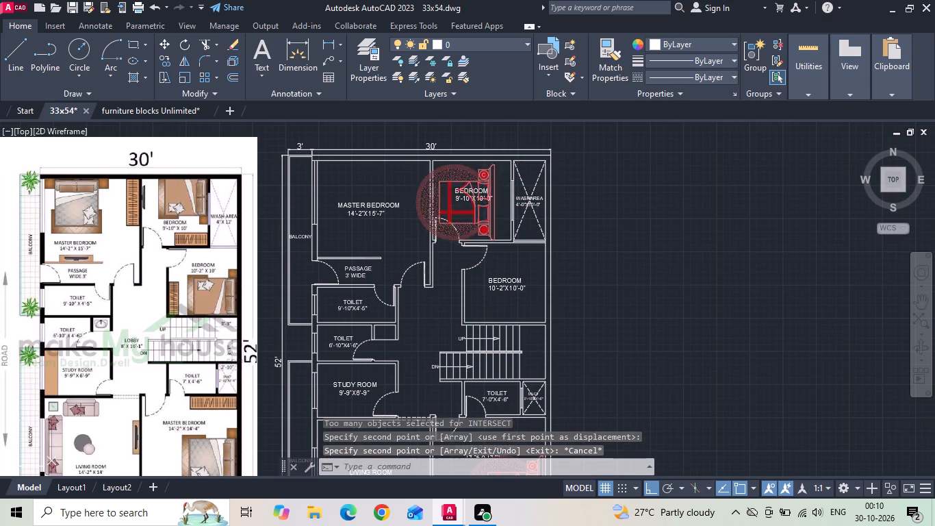
right_click(445, 179)
click(467, 295)
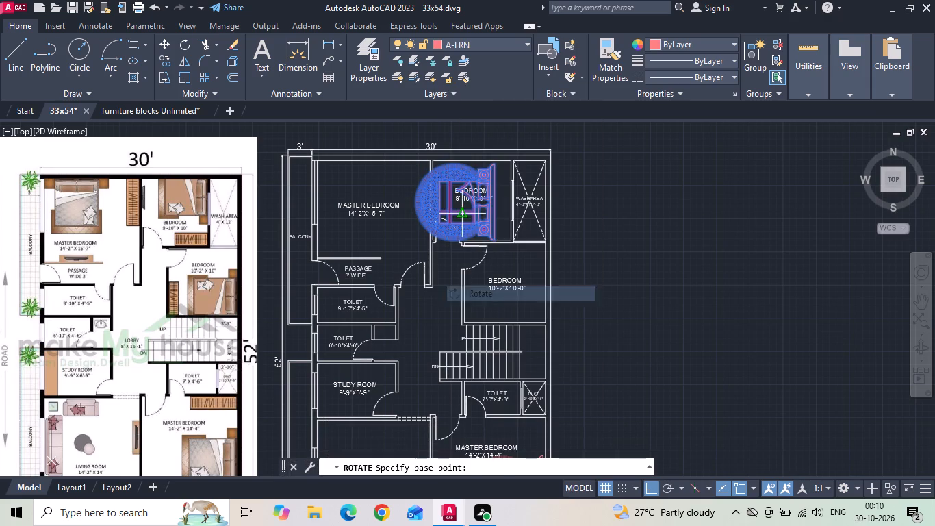
click(463, 214)
click(461, 179)
Move the rotated bed block into MASTER BEDROOM 14'-2"X15'-7", headboard on the upper wall in the corner beside the BALCONY.
scroll(460, 178, up, 1)
click(435, 181)
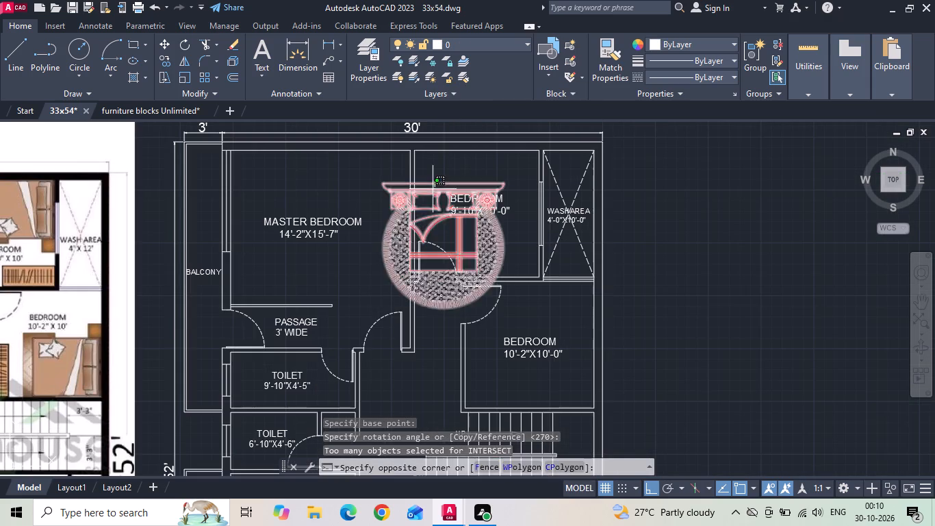
click(433, 189)
right_click(432, 190)
click(446, 244)
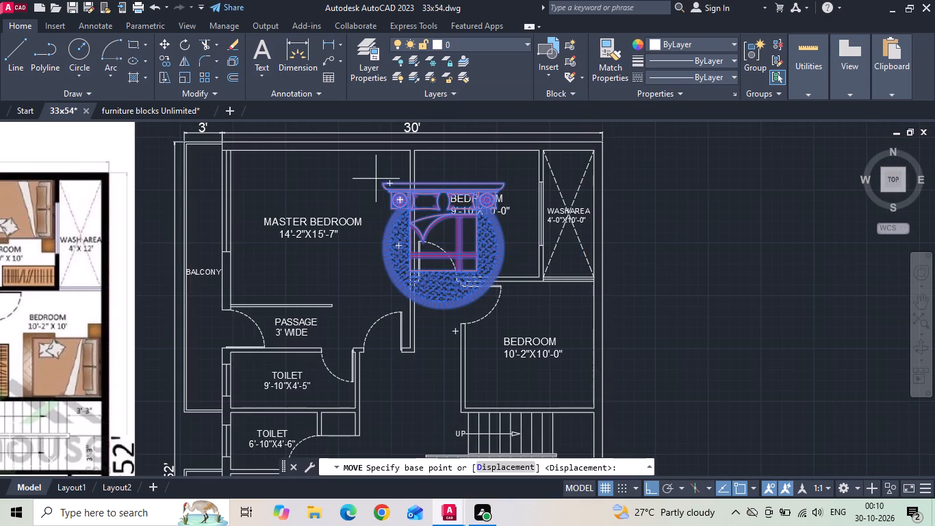
click(381, 184)
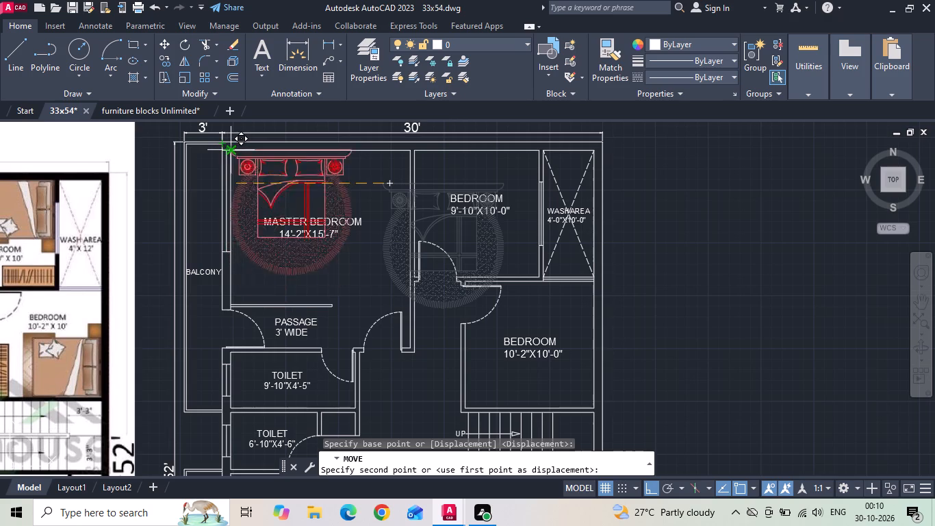
click(233, 154)
Move the MASTER BEDROOM 14'-2"X15'-7" label straight down below the bed block, above the PASSAGE wall.
scroll(426, 190, down, 1)
middle_drag(304, 207, 342, 218)
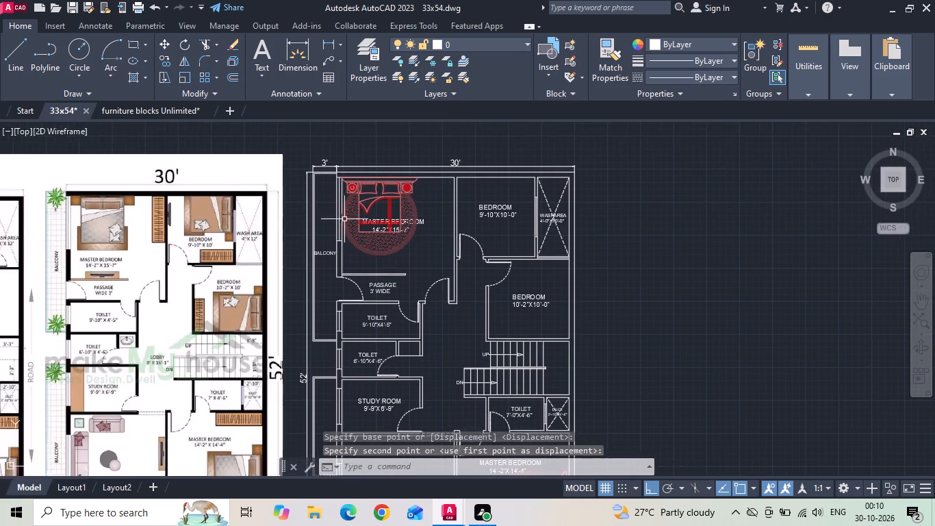
scroll(385, 226, up, 2)
click(450, 219)
key(Escape)
click(471, 218)
right_click(471, 218)
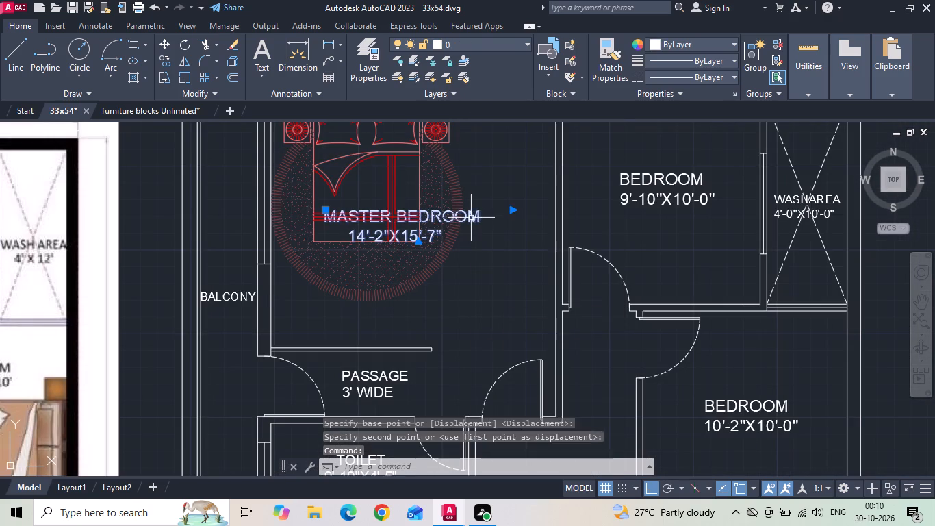
click(500, 253)
drag(489, 223, 489, 251)
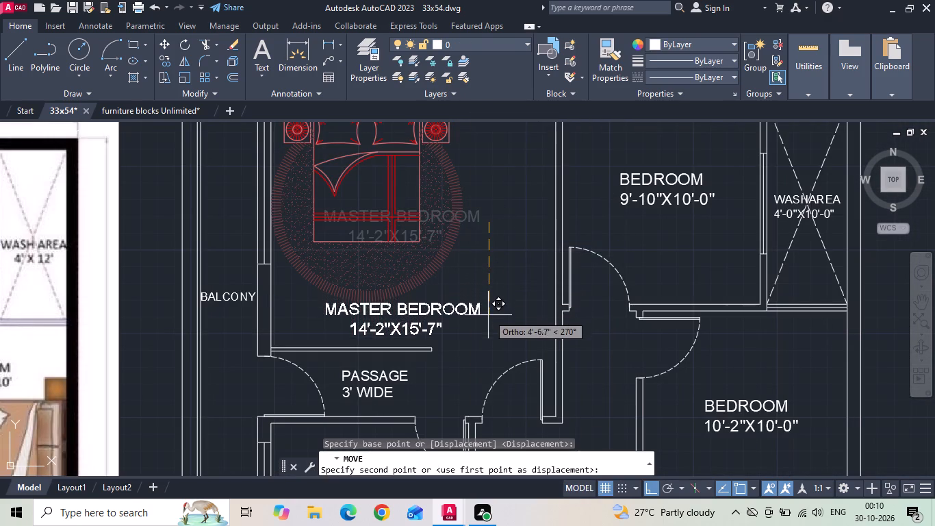
click(488, 318)
Copy the bed block from MASTER BEDROOM 14'-2"X15'-7" to the empty space outside the first floor plan, beyond the WASHAREA.
scroll(393, 188, down, 1)
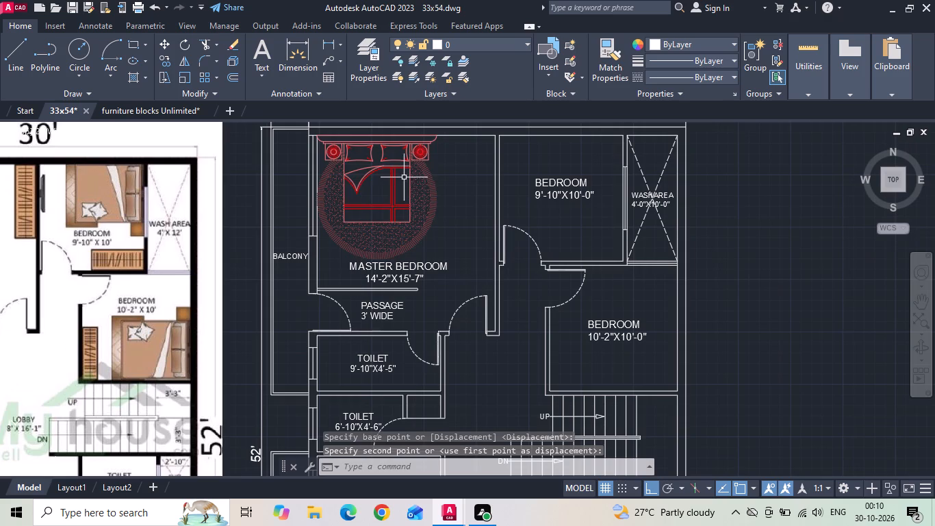
scroll(533, 213, down, 1)
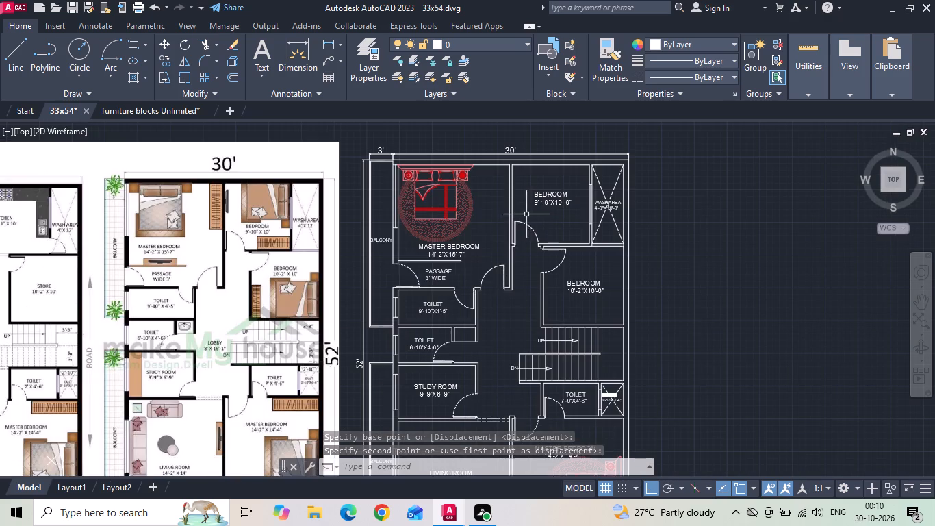
click(461, 214)
right_click(459, 214)
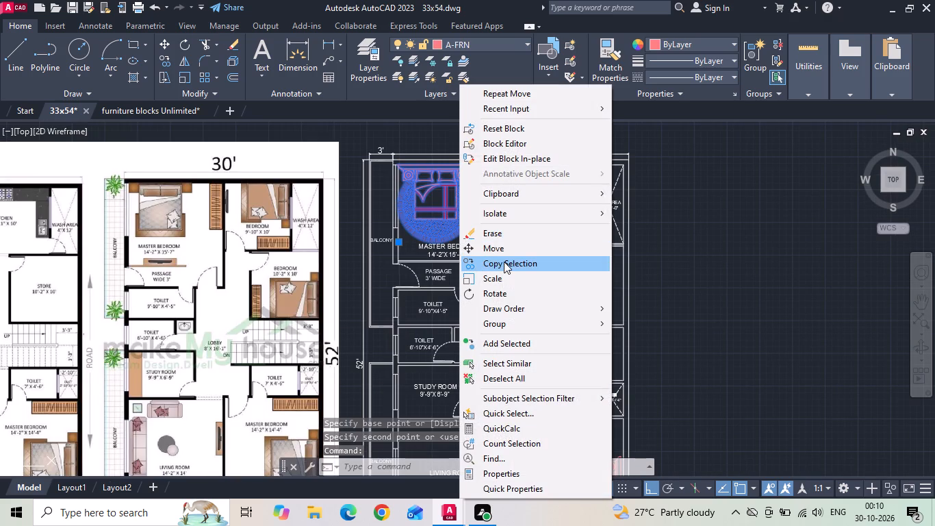
click(504, 262)
drag(444, 221, 467, 227)
click(759, 250)
key(Escape)
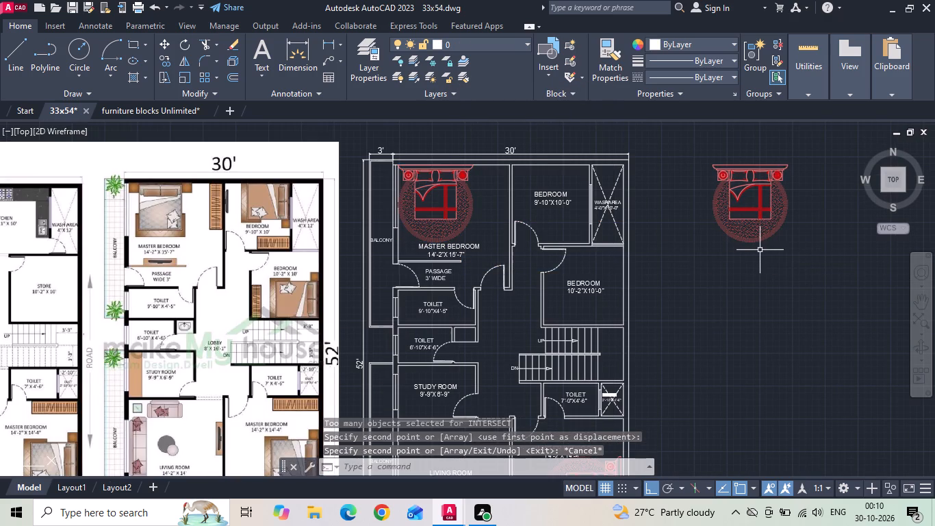
Explode the bed block copy placed outside the plan.
text(x)
key(space)
click(754, 239)
key(space)
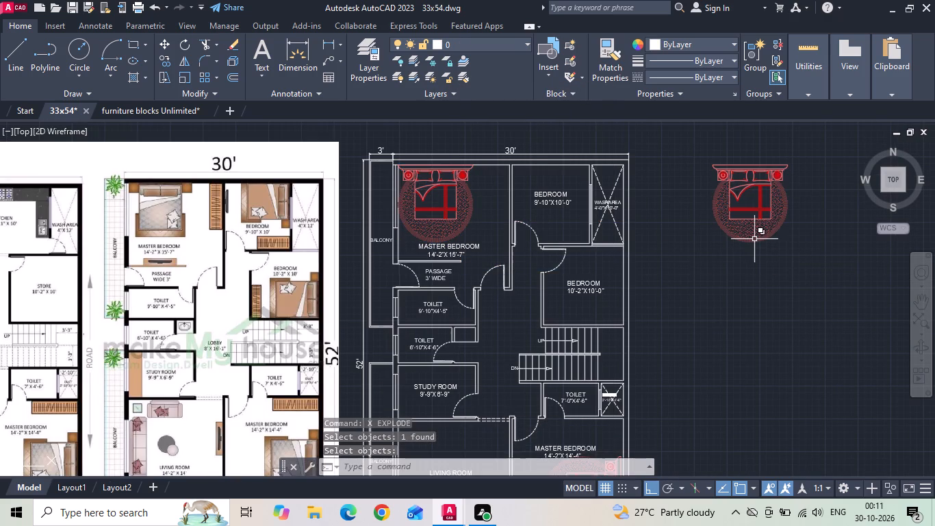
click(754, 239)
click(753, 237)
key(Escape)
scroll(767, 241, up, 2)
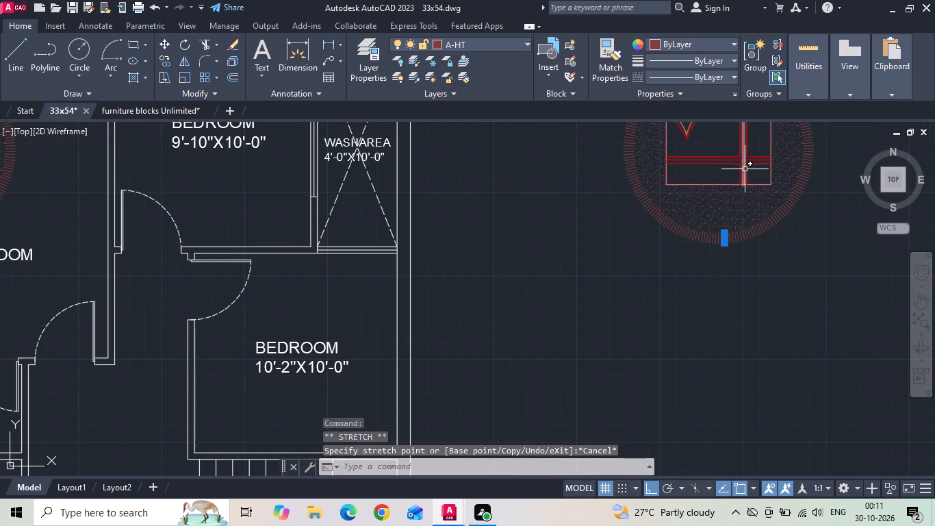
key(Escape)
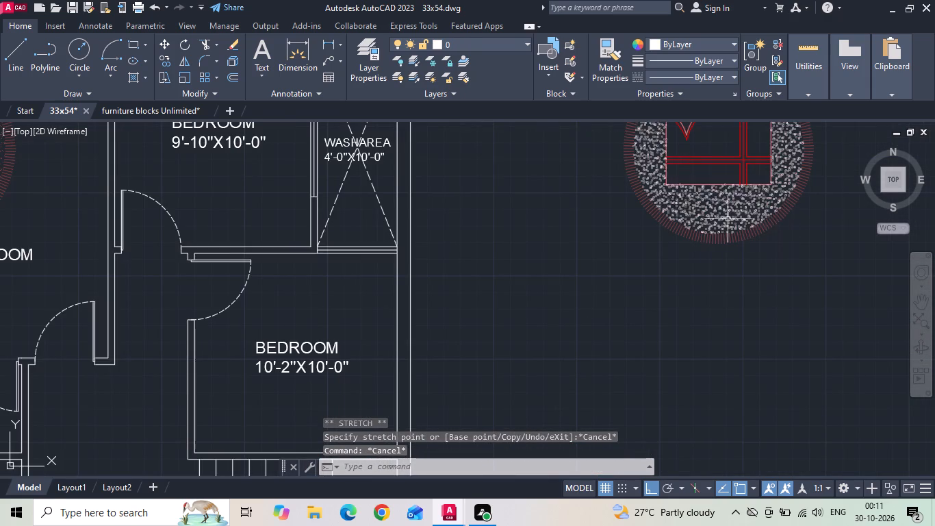
Delete the speckled hatch filling the round rug of the exploded bed copy.
scroll(741, 205, up, 1)
click(723, 205)
click(604, 206)
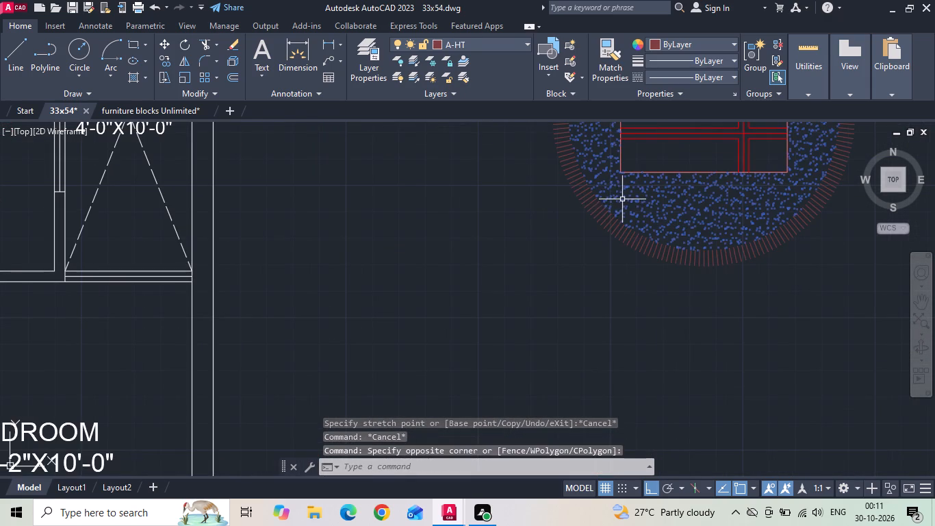
key(Delete)
Delete the short radial fringe lines of the round rug around the foot of the exploded bed copy.
drag(784, 223, 658, 267)
click(656, 268)
key(Delete)
scroll(644, 264, down, 1)
drag(674, 237, 622, 265)
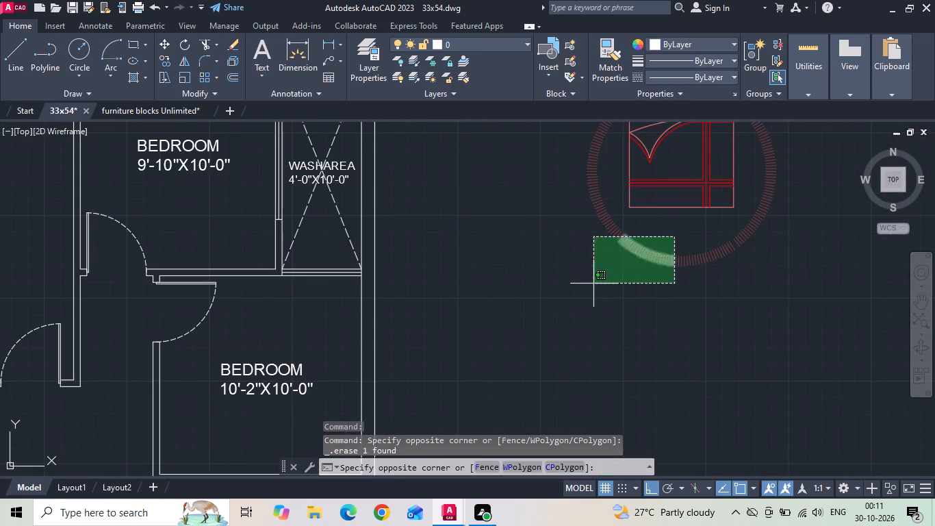
click(591, 285)
key(Delete)
scroll(590, 284, down, 1)
scroll(697, 273, up, 2)
drag(704, 208, 684, 242)
click(557, 303)
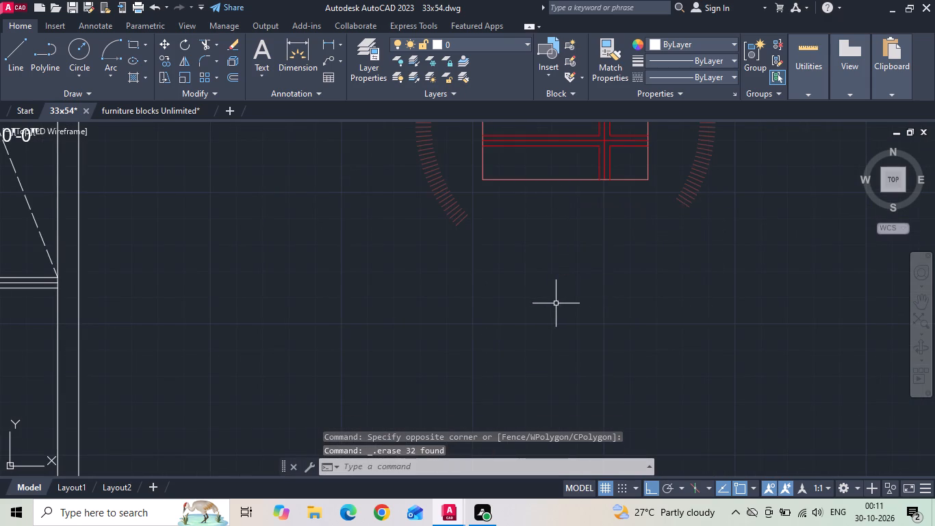
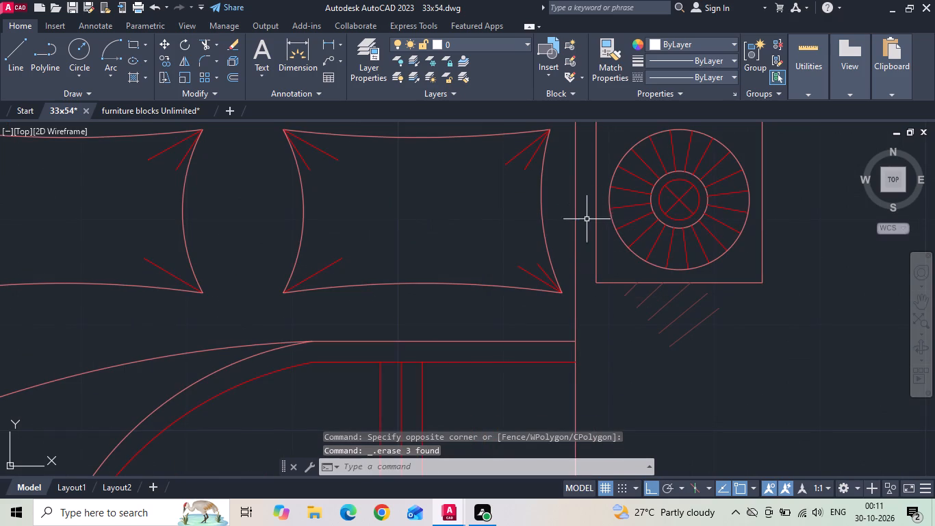
Delete the remaining short diagonal rug fringe lines below the right-hand bedside table of the exploded bed copy.
drag(715, 358, 671, 350)
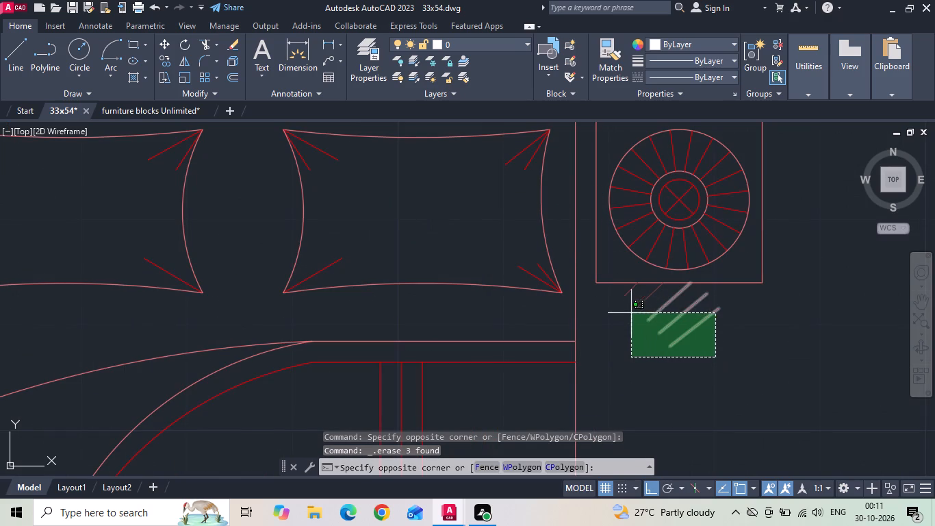
click(620, 292)
key(Delete)
Delete the short diagonal rug fringe lines below the left-hand bedside table of the exploded bed copy.
scroll(741, 253, down, 2)
scroll(405, 279, up, 1)
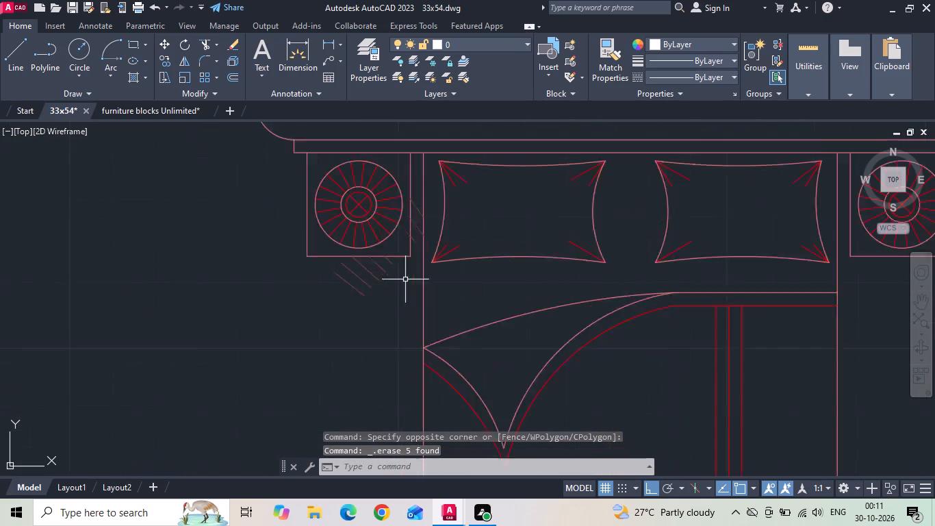
scroll(405, 279, up, 2)
click(359, 355)
click(222, 263)
key(Delete)
click(371, 235)
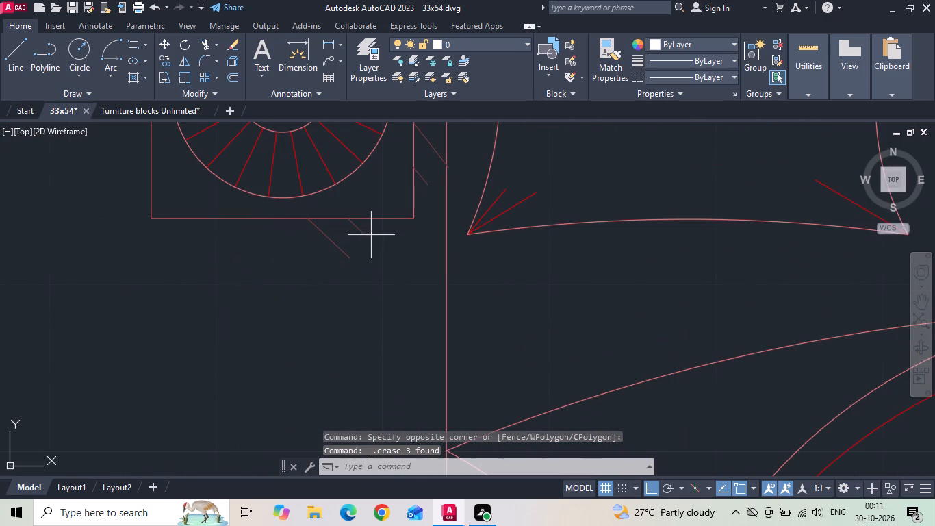
click(299, 290)
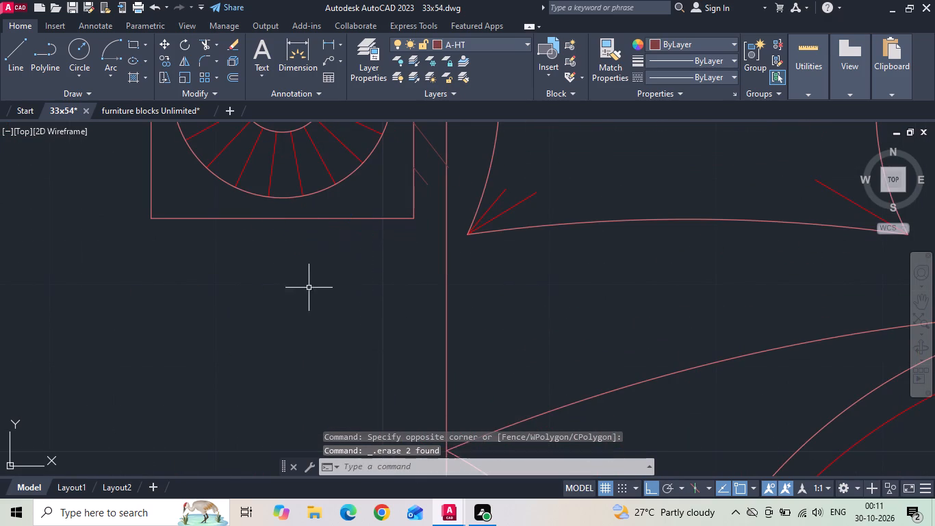
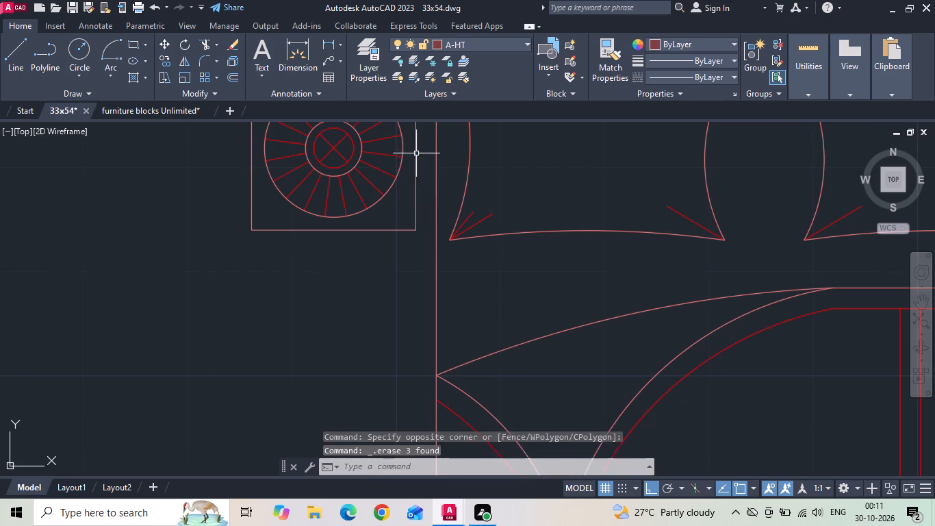
Rotate the rug-free bed beside the first floor plan 90 degrees clockwise so its headboard faces east.
scroll(407, 183, down, 3)
scroll(496, 230, down, 4)
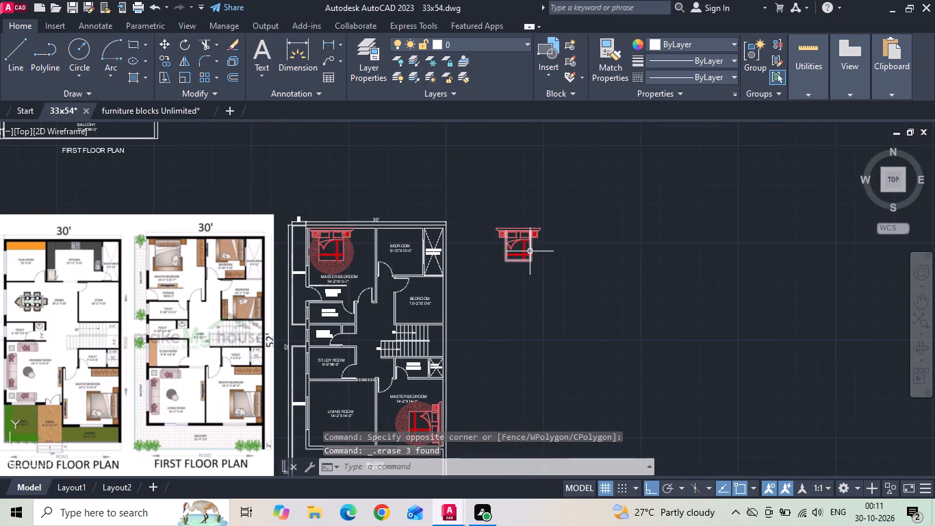
drag(470, 211, 485, 240)
click(550, 290)
right_click(571, 236)
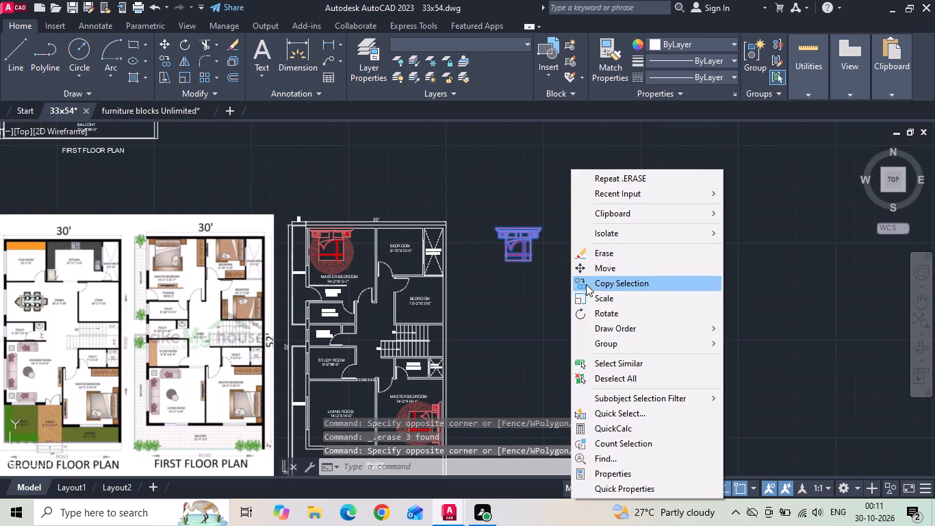
click(593, 309)
drag(592, 296, 591, 303)
click(589, 311)
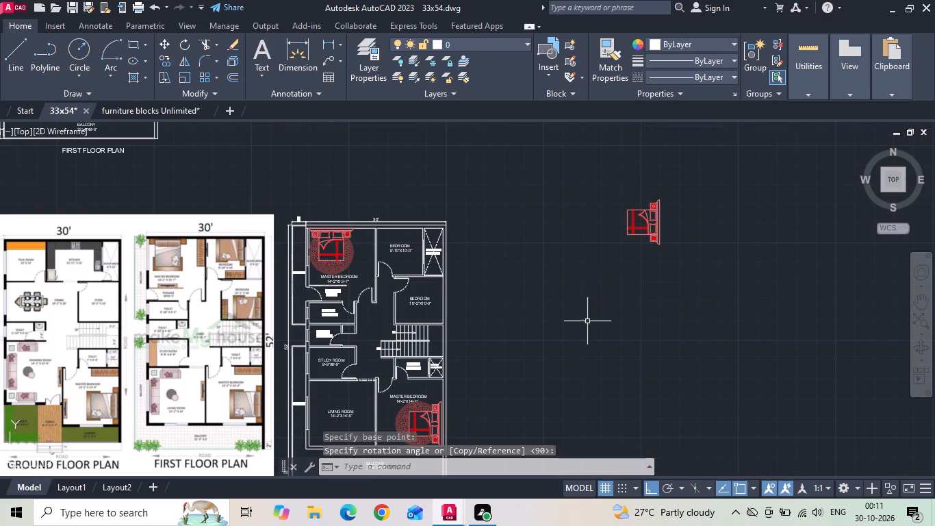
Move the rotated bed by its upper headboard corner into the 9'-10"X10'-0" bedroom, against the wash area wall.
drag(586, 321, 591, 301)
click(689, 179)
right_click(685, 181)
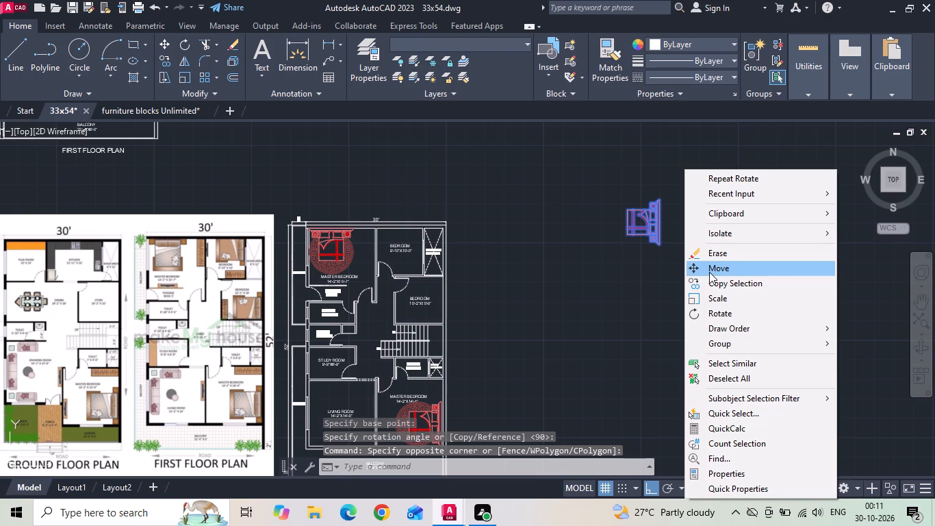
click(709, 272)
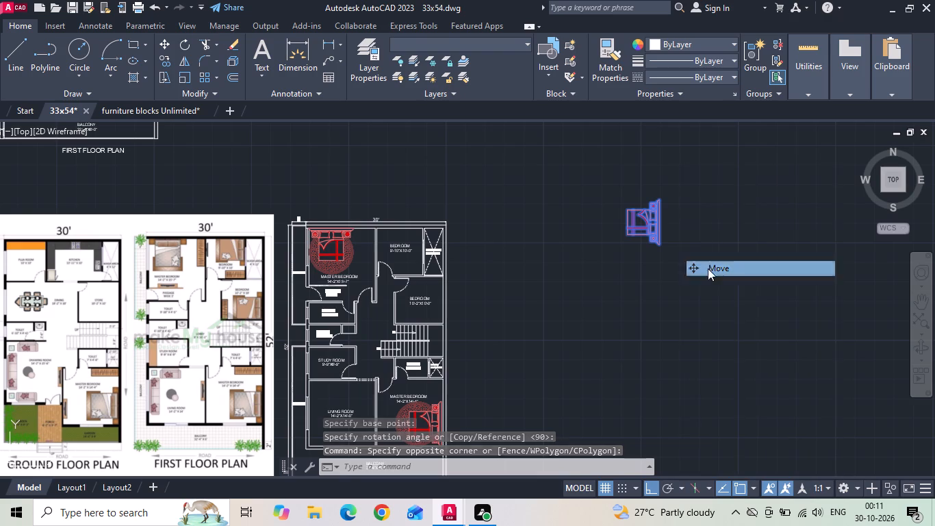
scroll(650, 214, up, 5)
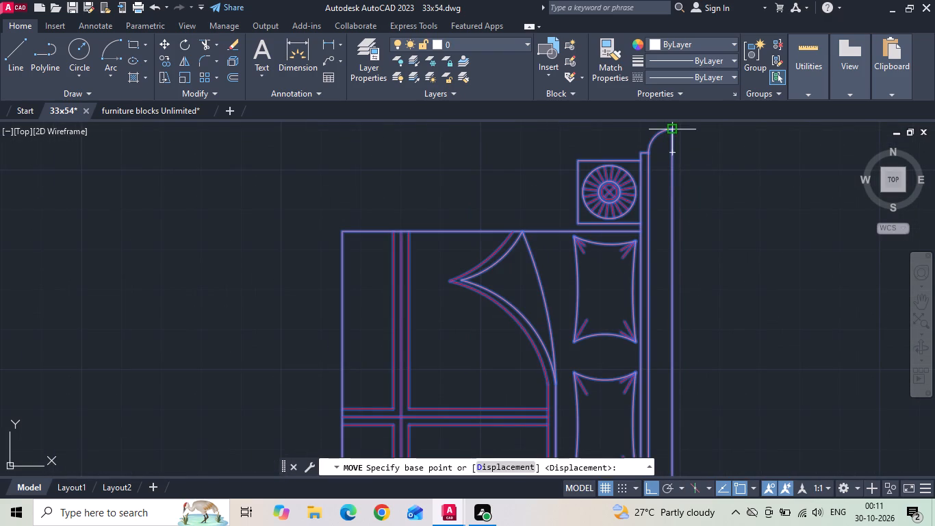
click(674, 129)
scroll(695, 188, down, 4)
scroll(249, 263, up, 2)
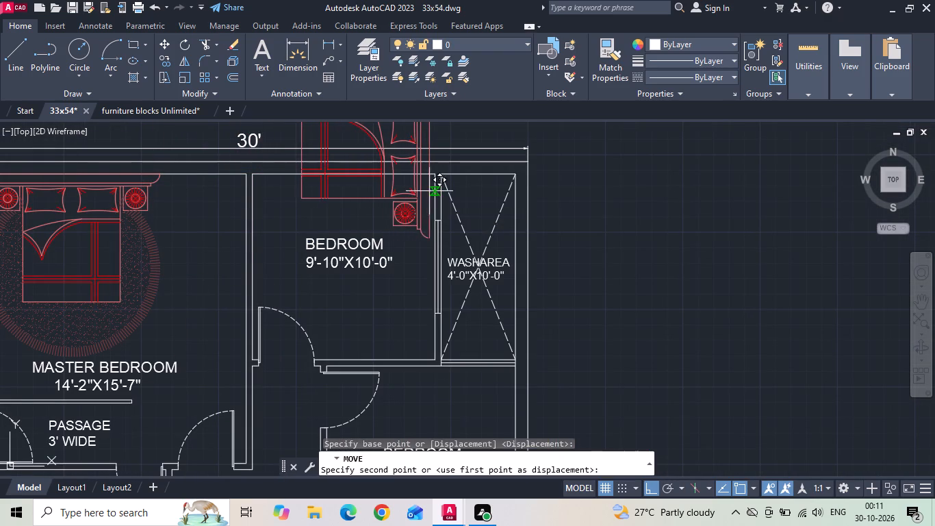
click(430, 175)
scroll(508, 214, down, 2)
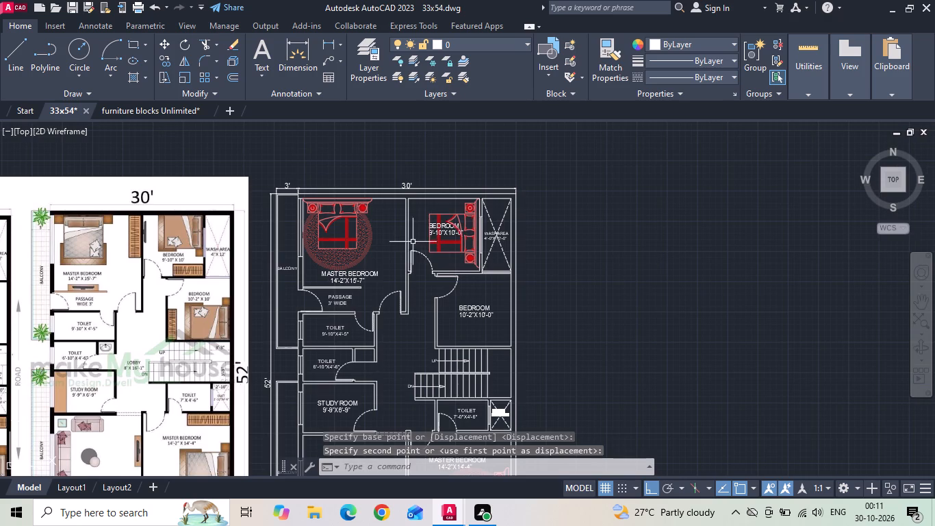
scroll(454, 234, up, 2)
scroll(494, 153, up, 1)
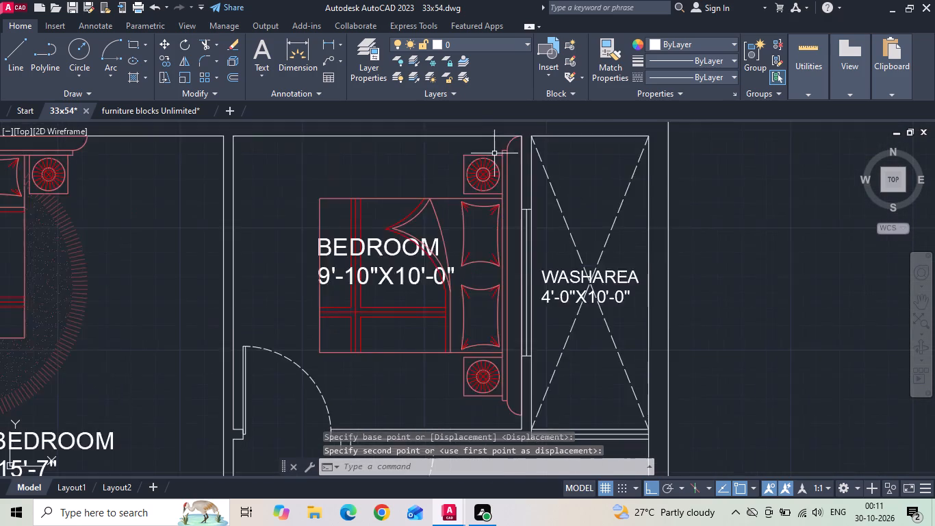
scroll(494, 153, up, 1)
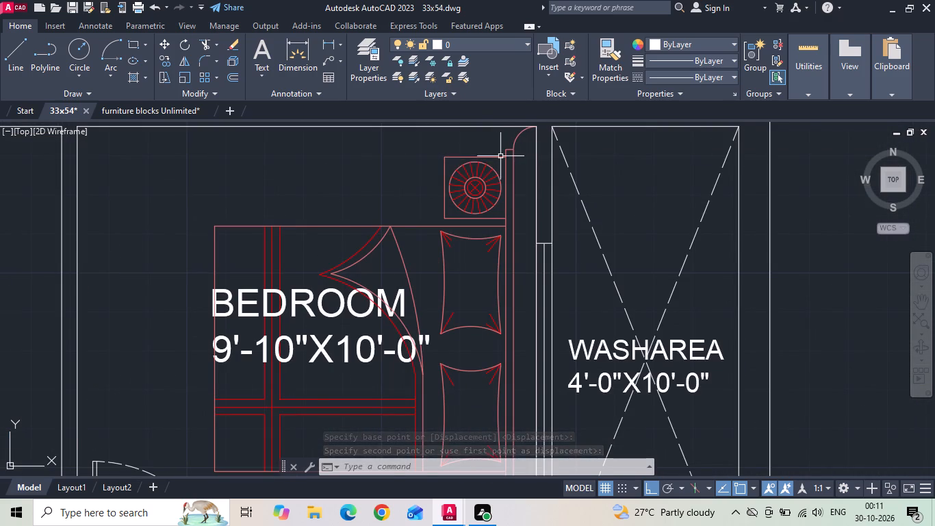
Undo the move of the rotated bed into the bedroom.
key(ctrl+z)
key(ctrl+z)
Delete the rotated bed's rounded outer headboard outline and the short line closing the lower end of the inner headboard strip.
scroll(633, 219, up, 4)
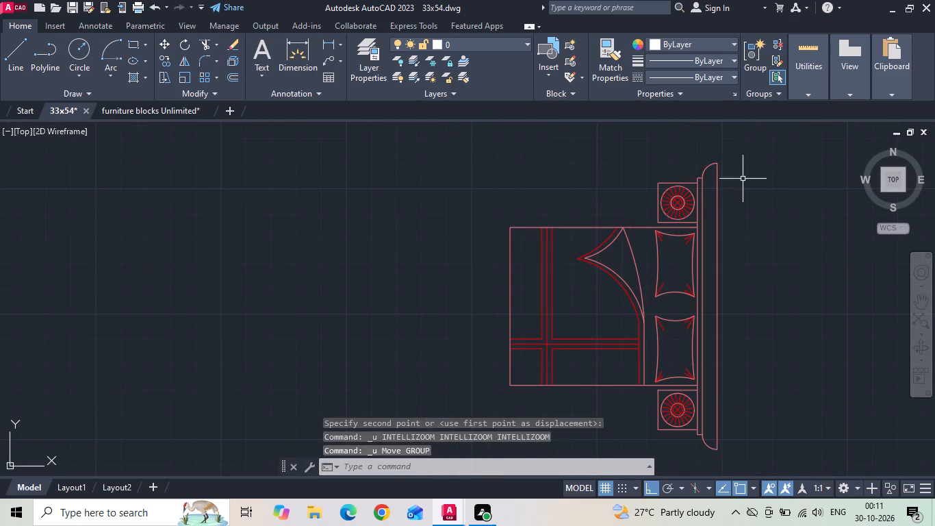
scroll(712, 199, down, 3)
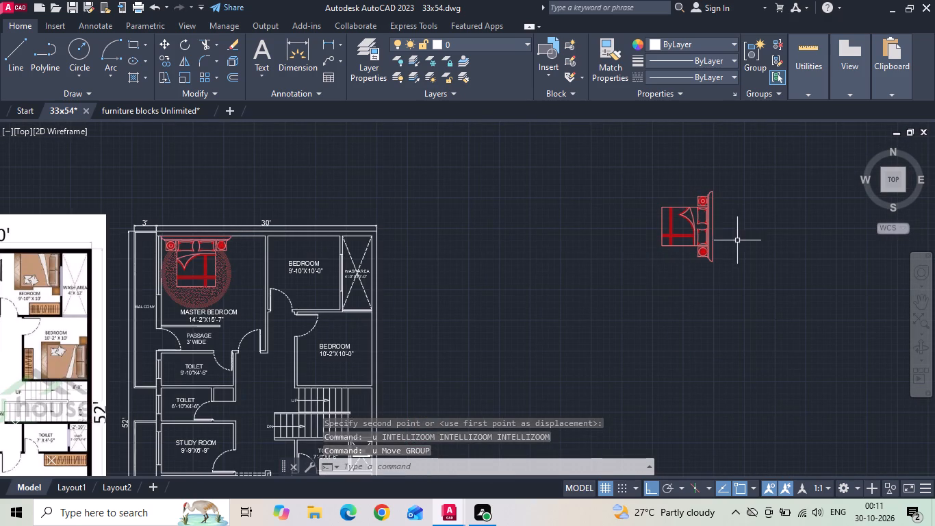
scroll(739, 241, up, 3)
scroll(628, 318, up, 2)
drag(623, 300, 591, 338)
click(587, 340)
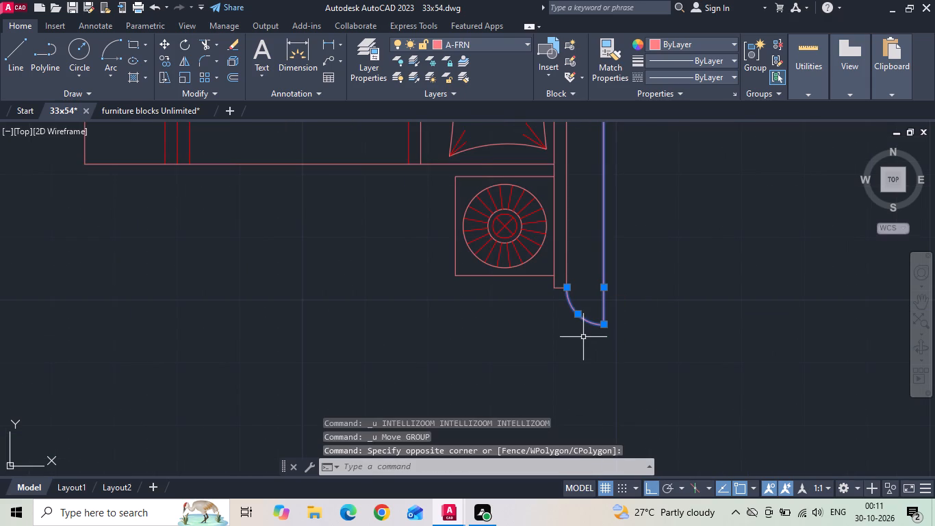
key(Delete)
click(559, 288)
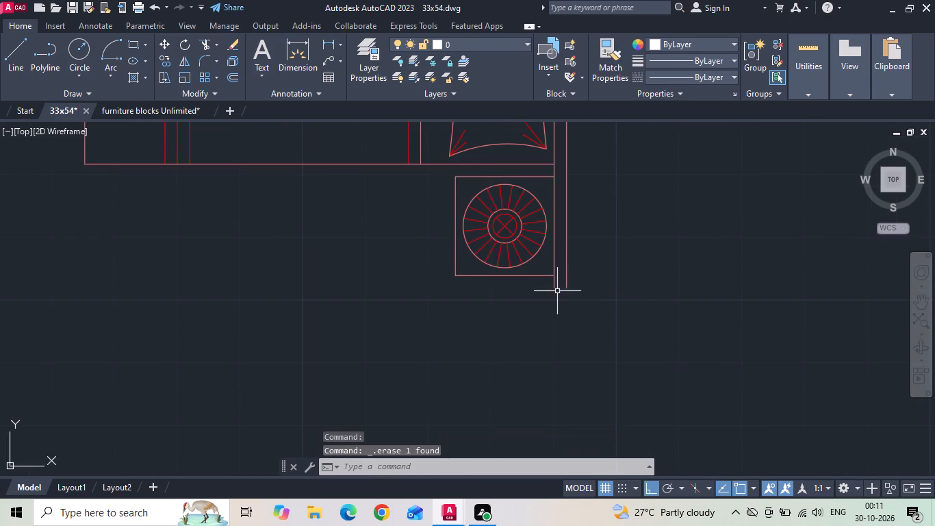
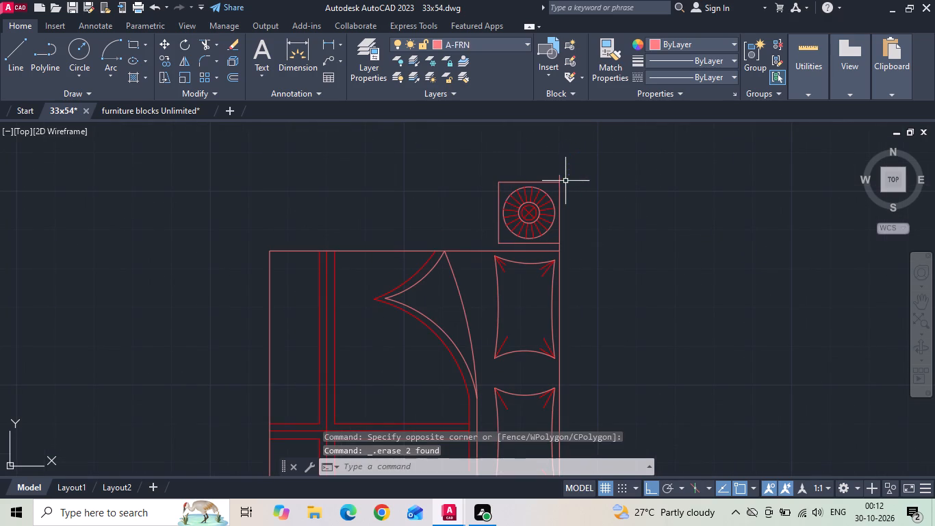
Delete the upper nightstand of the rotated rug-free bed together with the leftover line of its square.
scroll(563, 181, up, 1)
drag(524, 170, 487, 236)
click(433, 274)
key(Delete)
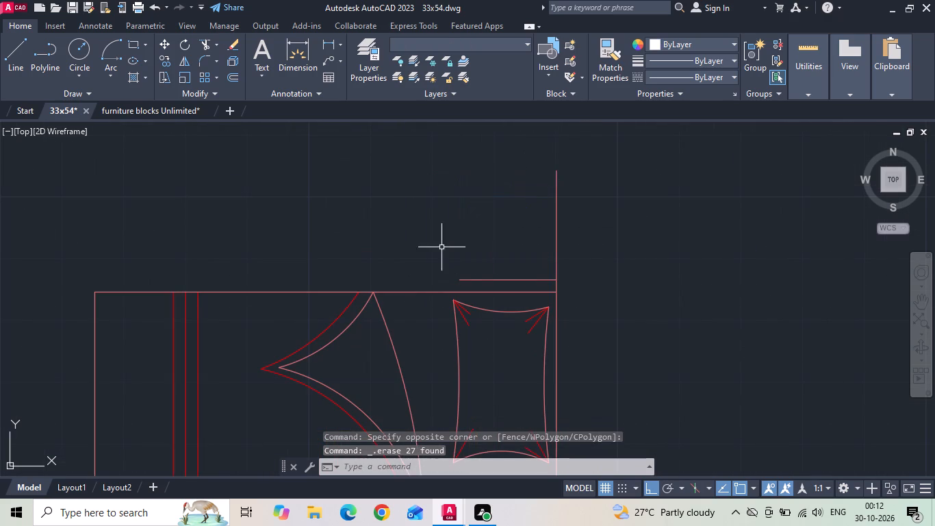
click(494, 279)
key(Delete)
Trim the overhanging ends of the bed's headboard line above the mattress and below the remaining nightstand.
text(tr)
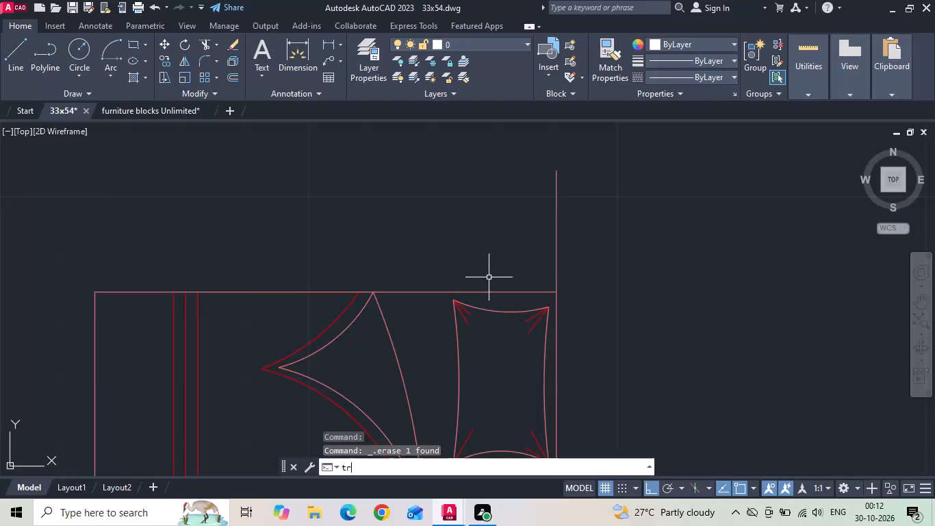
key(space)
drag(500, 273, 608, 262)
scroll(605, 208, down, 3)
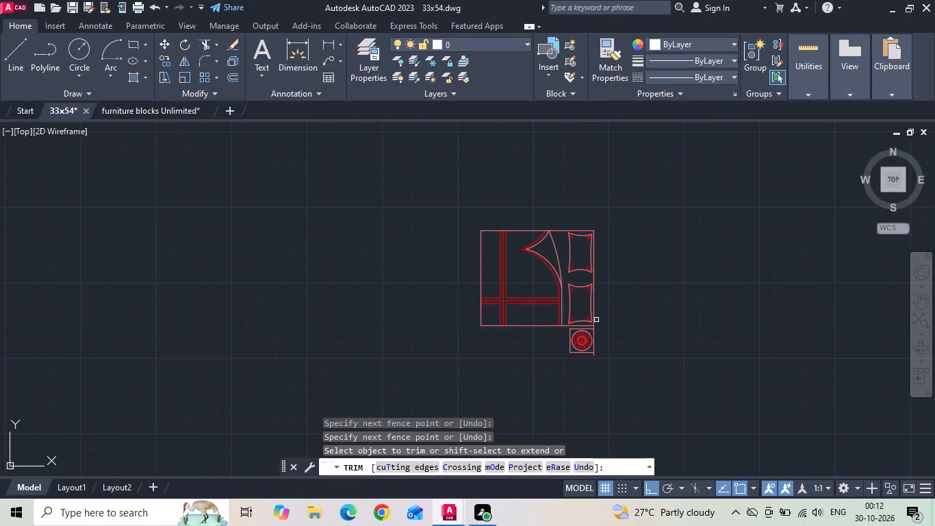
scroll(592, 340, up, 1)
click(593, 364)
key(Escape)
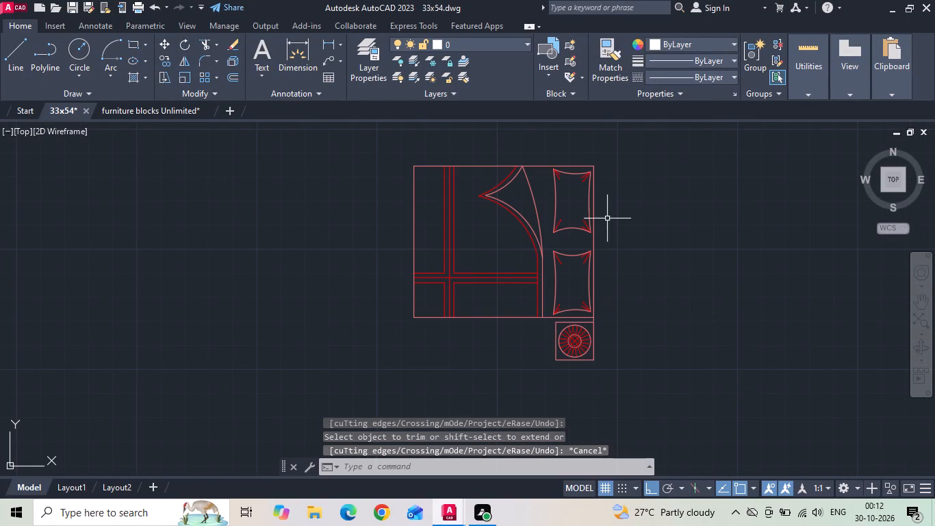
Copy the trimmed bed with its single nightstand to the empty area just east of the first floor plan.
drag(622, 158, 616, 164)
click(362, 377)
right_click(360, 377)
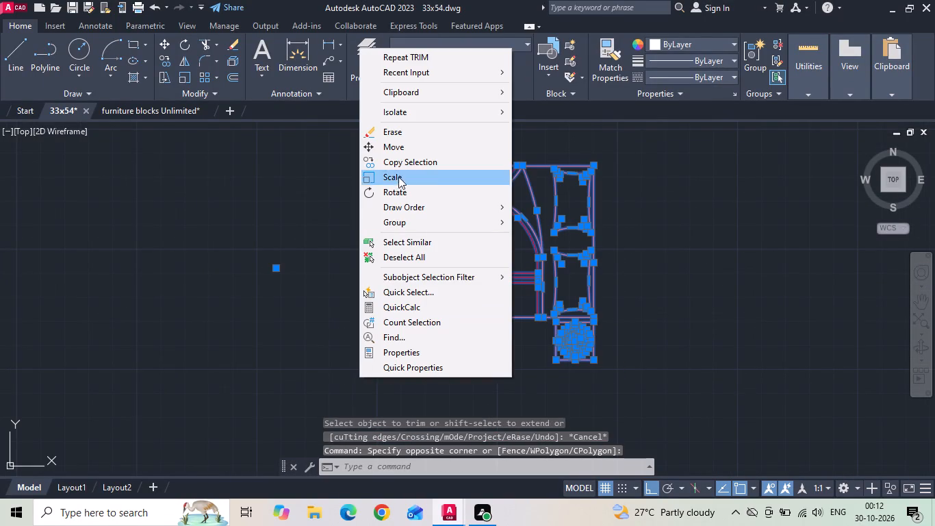
click(404, 164)
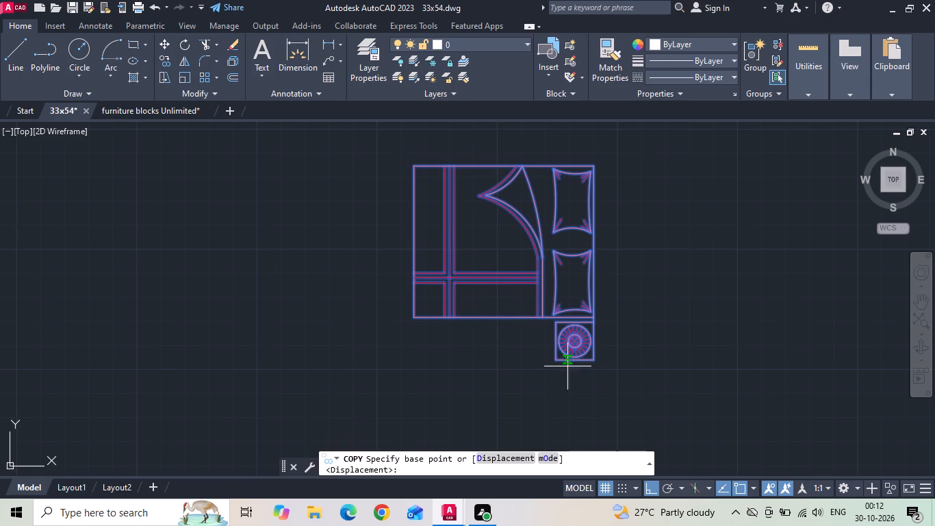
click(595, 359)
scroll(641, 316, down, 4)
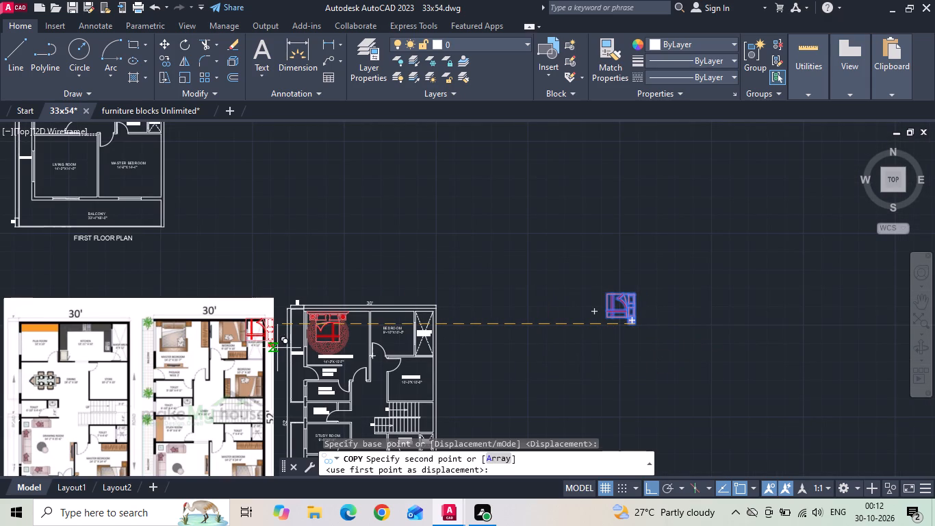
scroll(283, 331, up, 2)
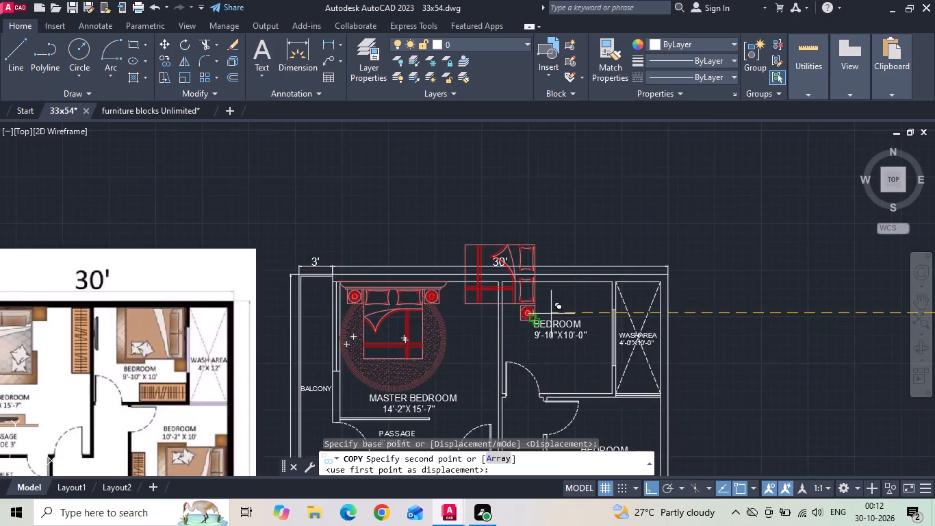
scroll(546, 313, down, 1)
click(697, 305)
key(Escape)
Move the copied bed by its upper headboard corner into the northeast corner of the 9'-10"X10'-0" bedroom, against the wash area wall.
click(639, 329)
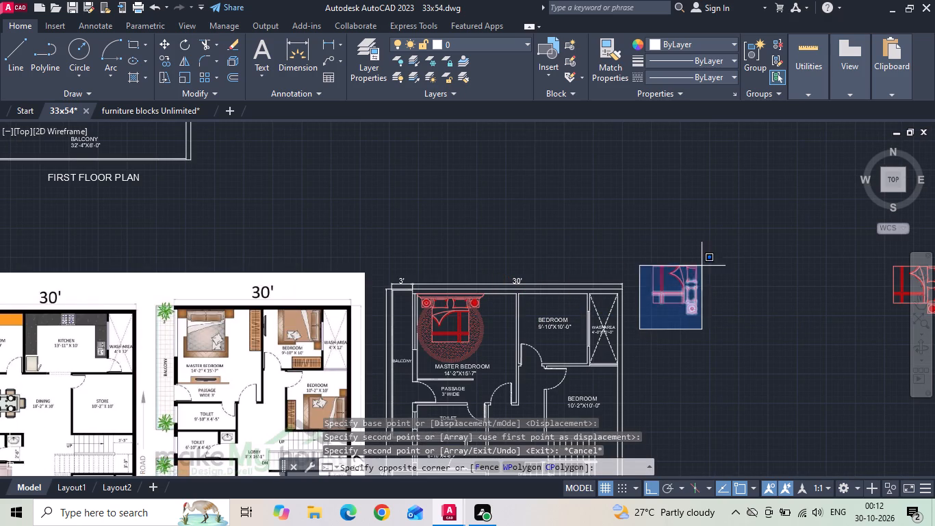
click(704, 250)
right_click(704, 250)
click(732, 271)
scroll(701, 284, up, 2)
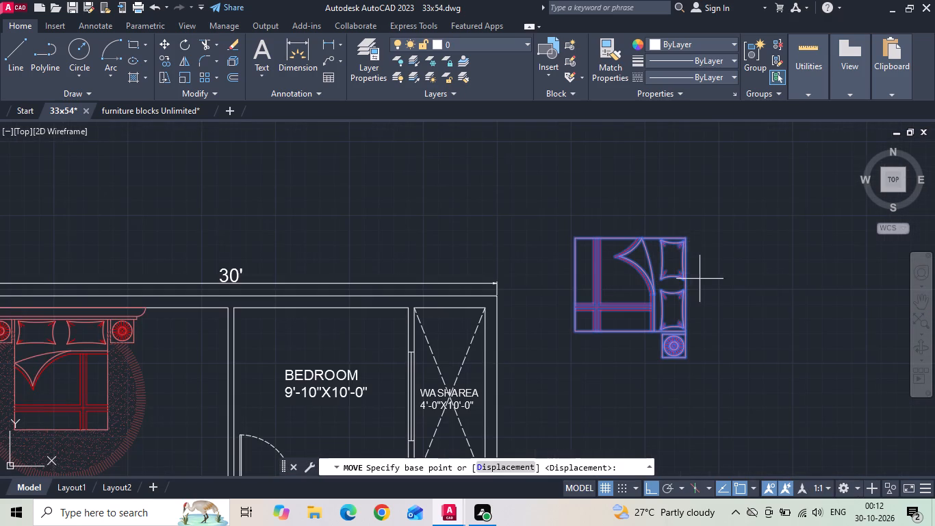
click(687, 236)
scroll(398, 327, up, 2)
click(416, 281)
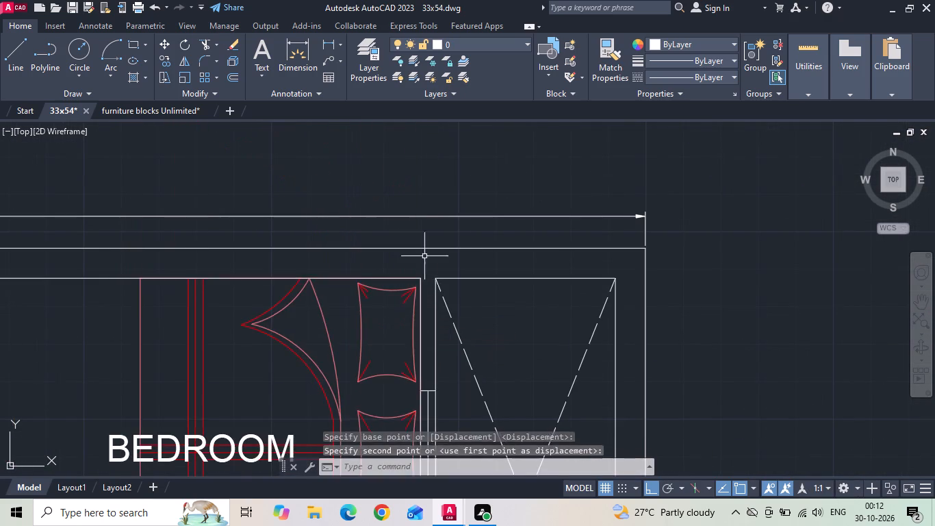
Move the 9'-10"X10'-0" bedroom label about 2'-1" straight down so it sits clear below the bed.
scroll(447, 225, down, 2)
middle_drag(329, 331, 332, 286)
click(324, 270)
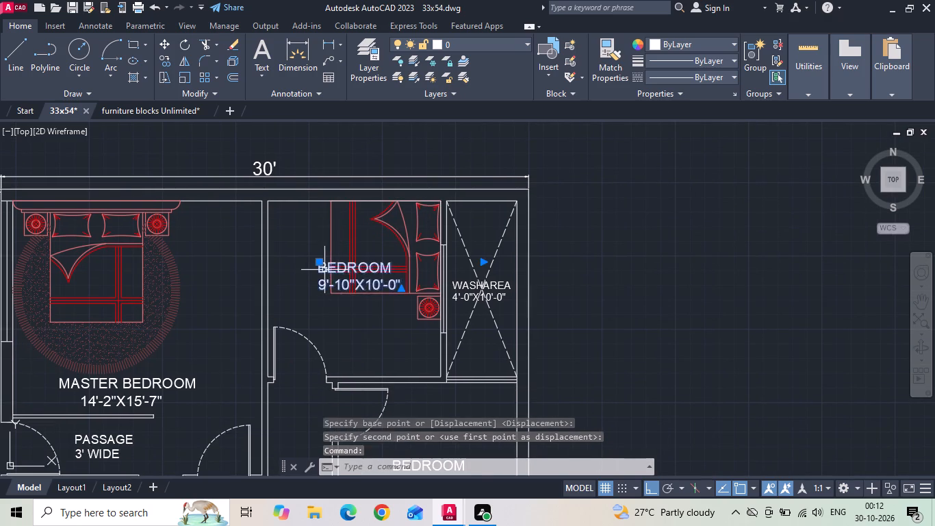
right_click(324, 270)
drag(387, 249, 396, 253)
drag(688, 225, 689, 231)
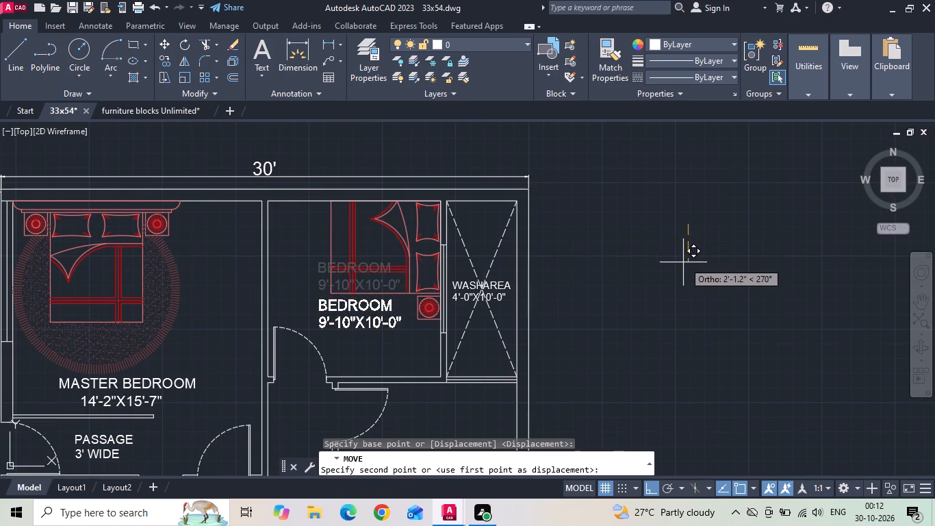
click(683, 262)
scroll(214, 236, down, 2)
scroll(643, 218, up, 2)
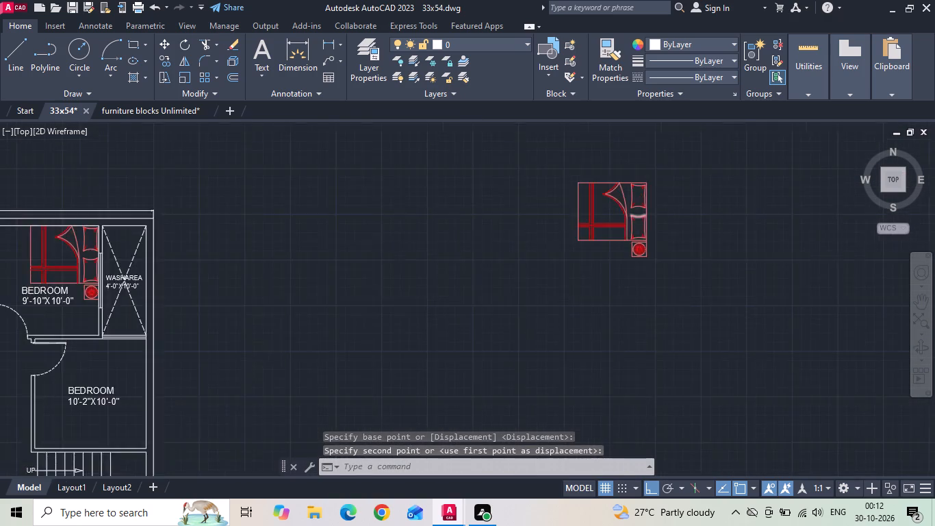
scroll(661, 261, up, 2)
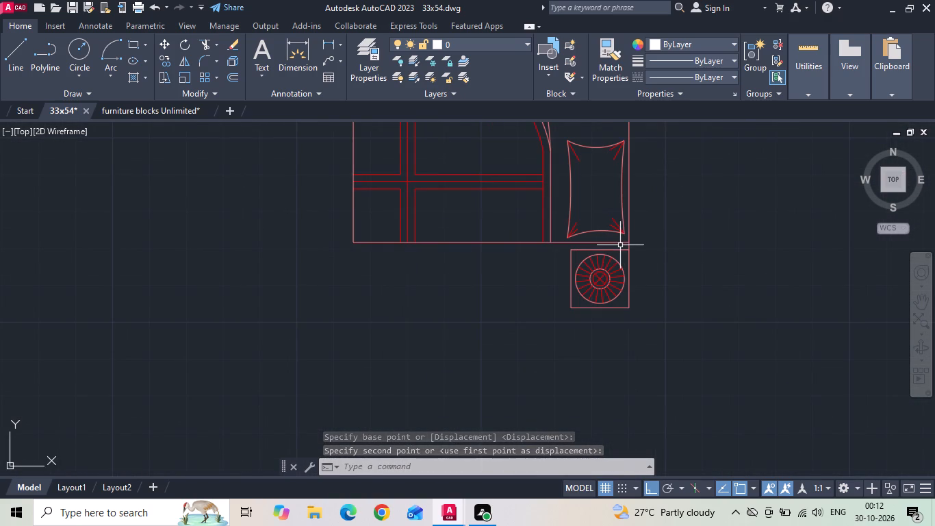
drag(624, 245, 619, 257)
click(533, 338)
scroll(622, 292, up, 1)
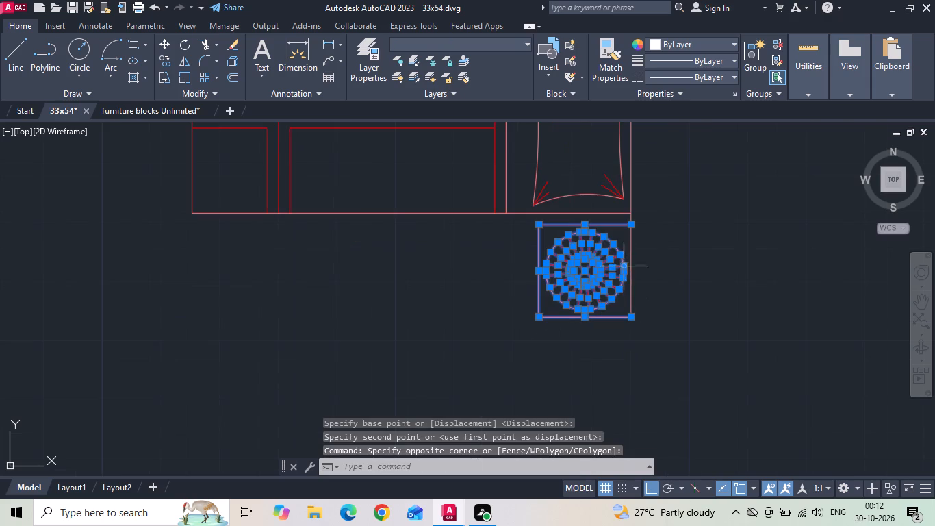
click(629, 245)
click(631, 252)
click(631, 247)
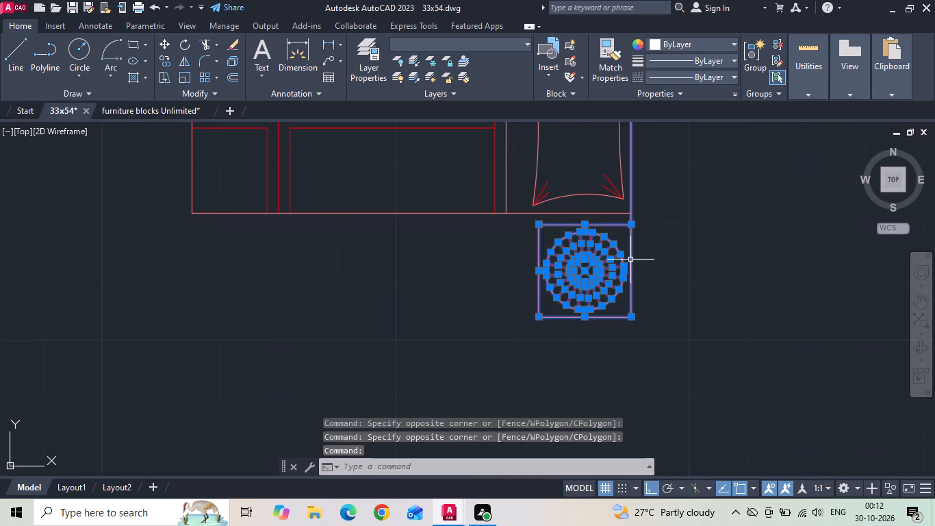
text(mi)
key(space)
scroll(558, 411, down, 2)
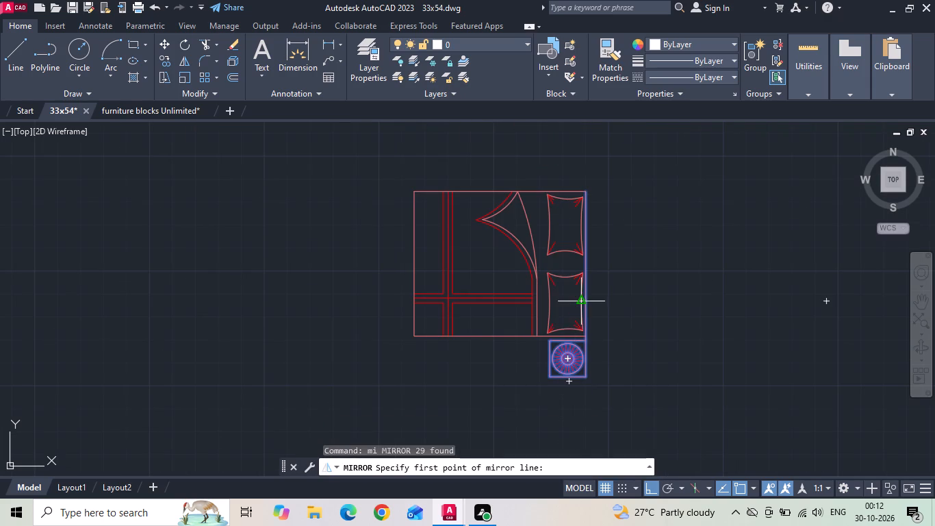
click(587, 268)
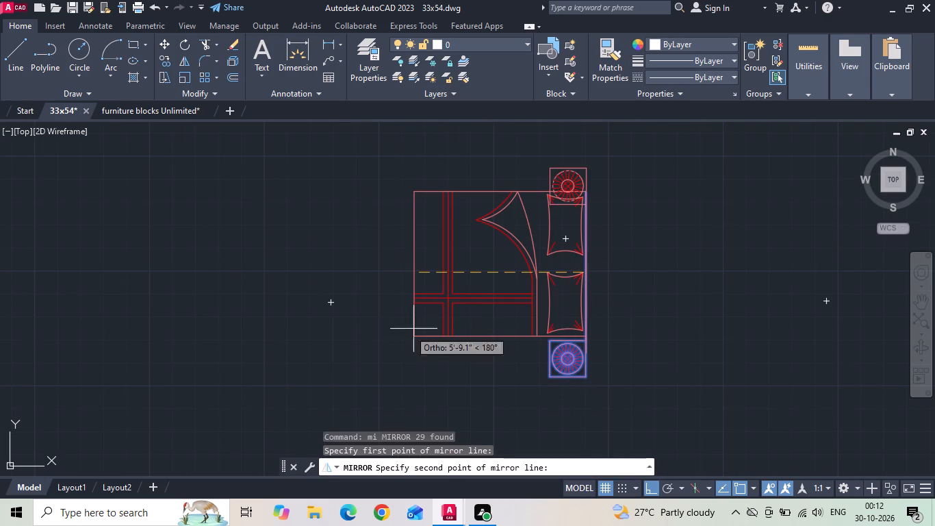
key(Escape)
Trim the headboard line segment in the gap between the spare bed and its nightstand.
scroll(563, 375, up, 2)
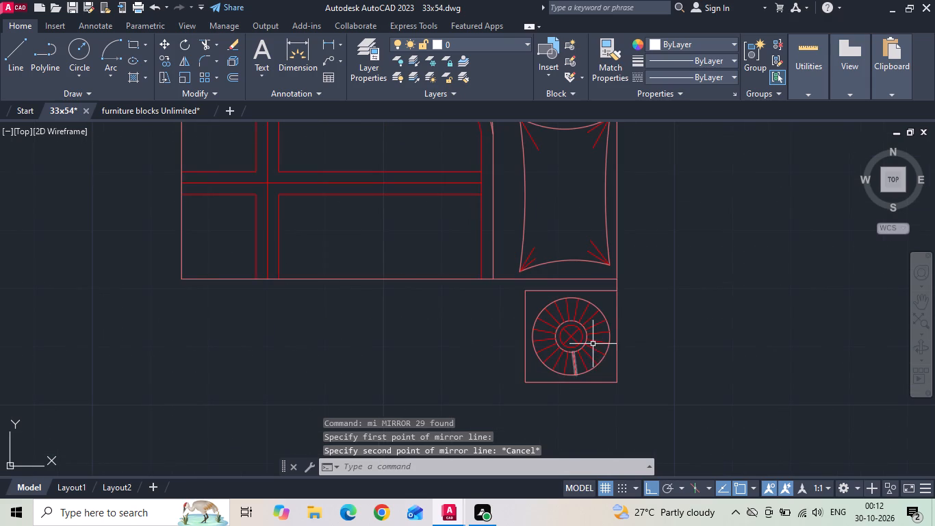
key(t)
key(r)
key(space)
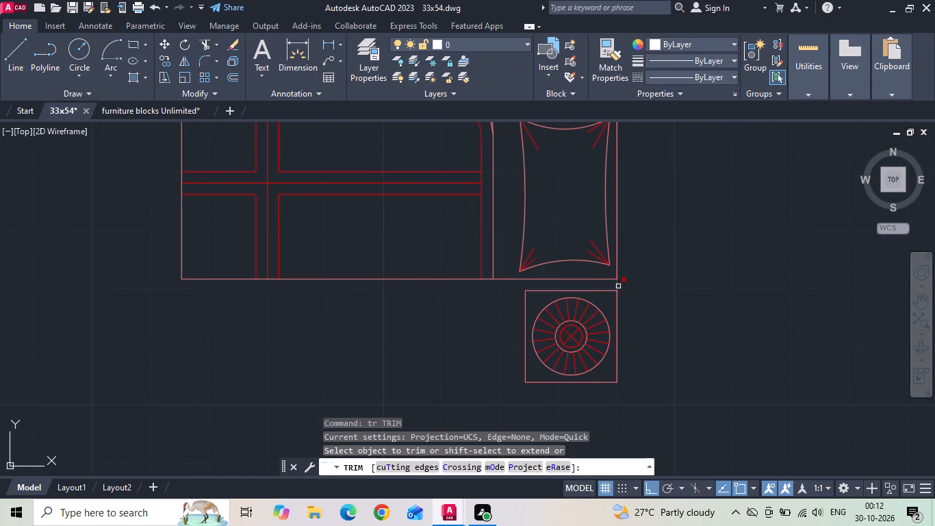
click(618, 286)
key(Escape)
Mirror the spare bed's nightstand across the bed's horizontal centreline to its upper side, erasing the source objects.
drag(621, 288, 616, 305)
click(462, 414)
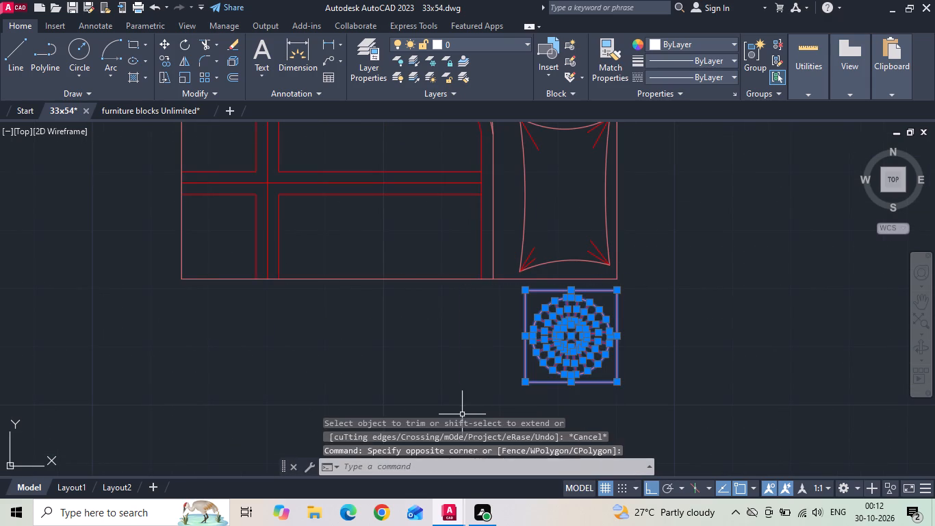
text(mi)
key(space)
scroll(459, 411, down, 2)
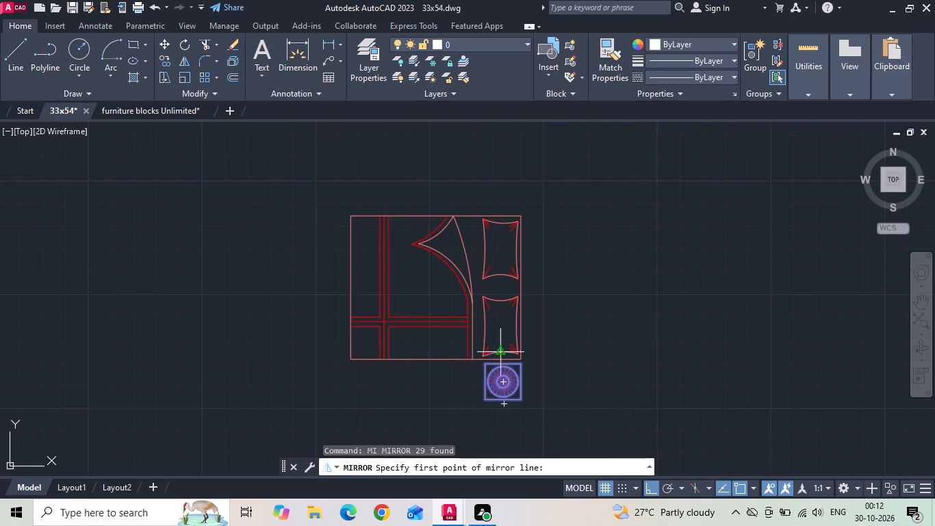
drag(522, 287, 515, 295)
click(326, 397)
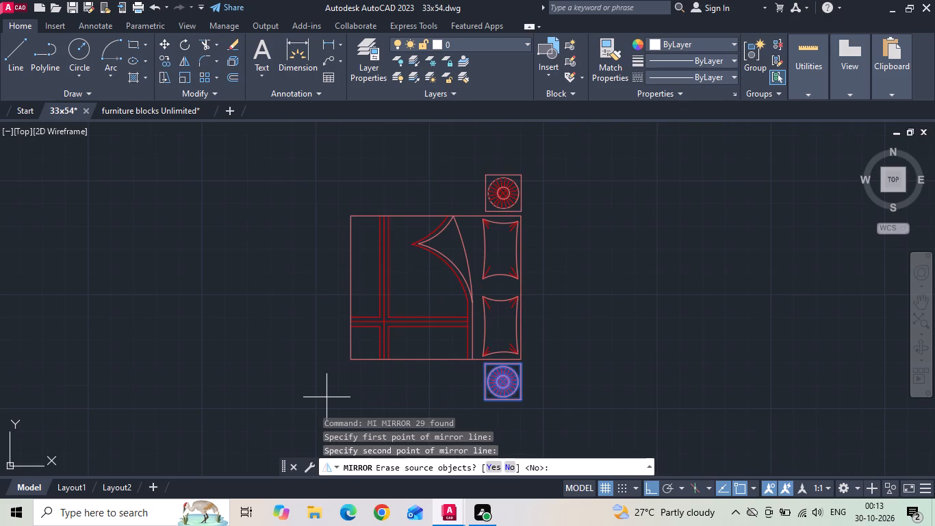
text(y)
key(space)
Move the spare bed by its lower headboard corner into the southeast corner of the 10'-2"X10'-0" bedroom.
scroll(592, 178, down, 3)
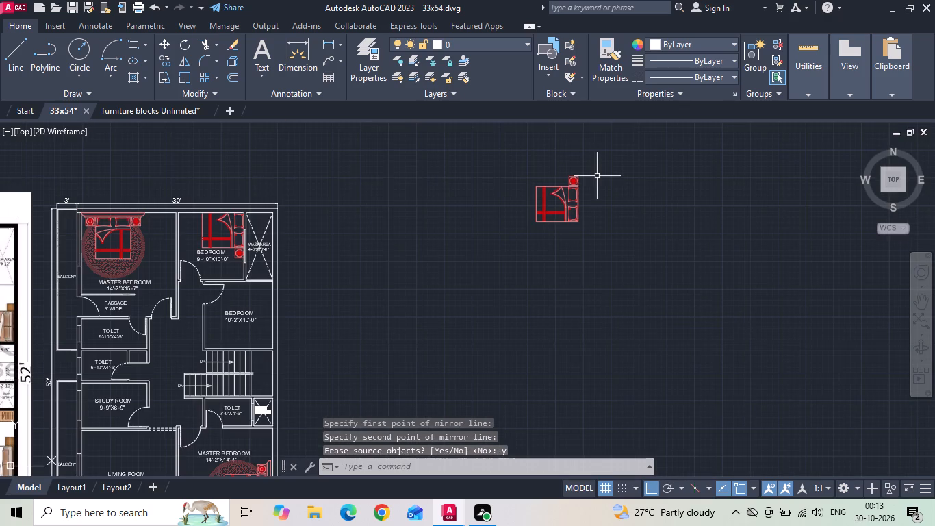
click(599, 175)
scroll(591, 181, down, 1)
click(468, 244)
right_click(473, 242)
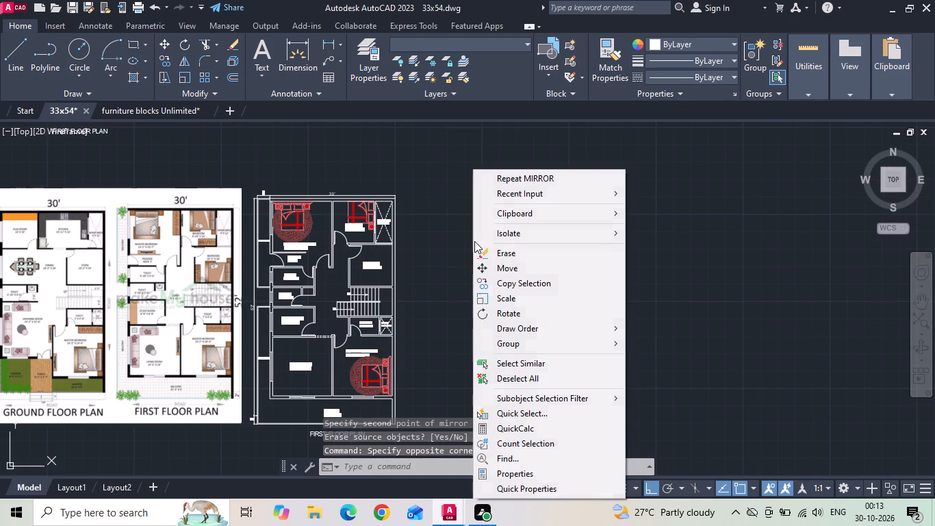
click(511, 272)
scroll(615, 223, up, 2)
scroll(546, 142, up, 3)
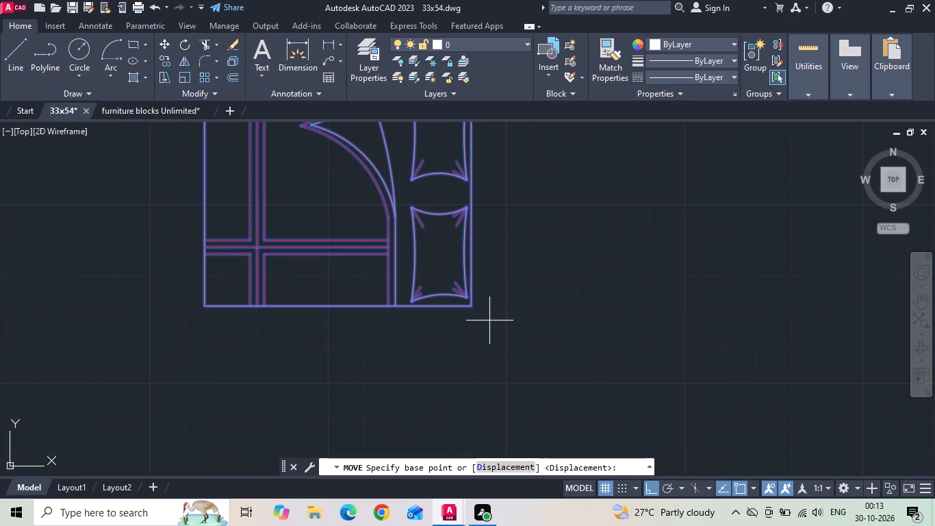
click(471, 309)
scroll(554, 259, down, 4)
scroll(214, 407, up, 1)
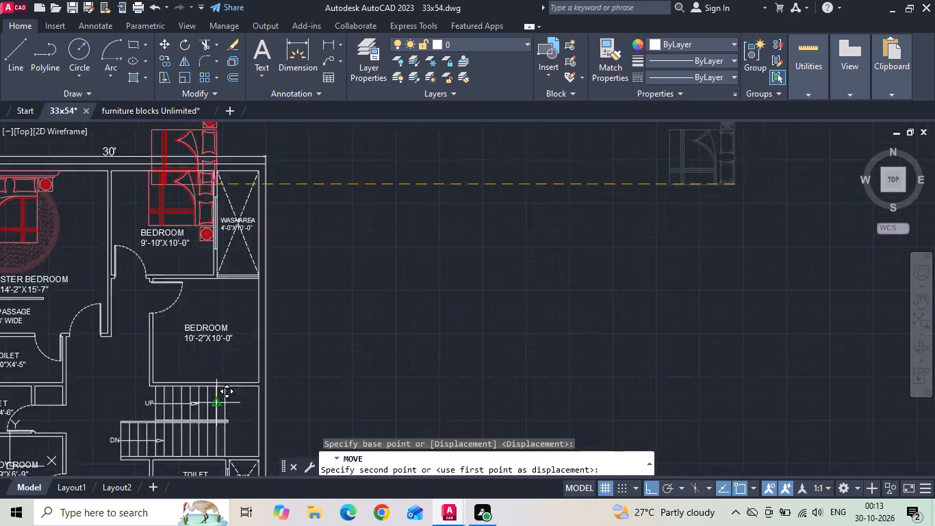
scroll(213, 407, up, 2)
click(332, 350)
Move the 10'-2"X10'-0" bedroom label straight up so it sits clear above the bed.
scroll(510, 331, down, 4)
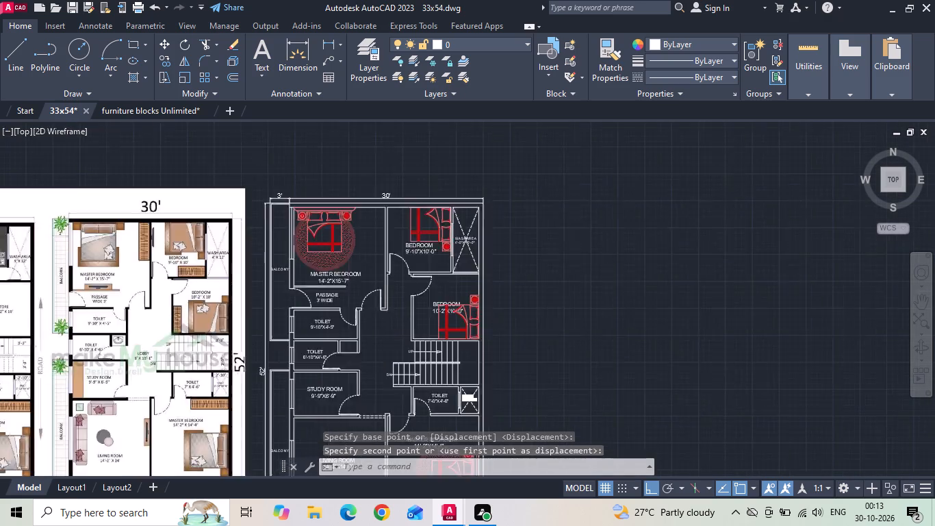
scroll(494, 314, up, 3)
click(461, 329)
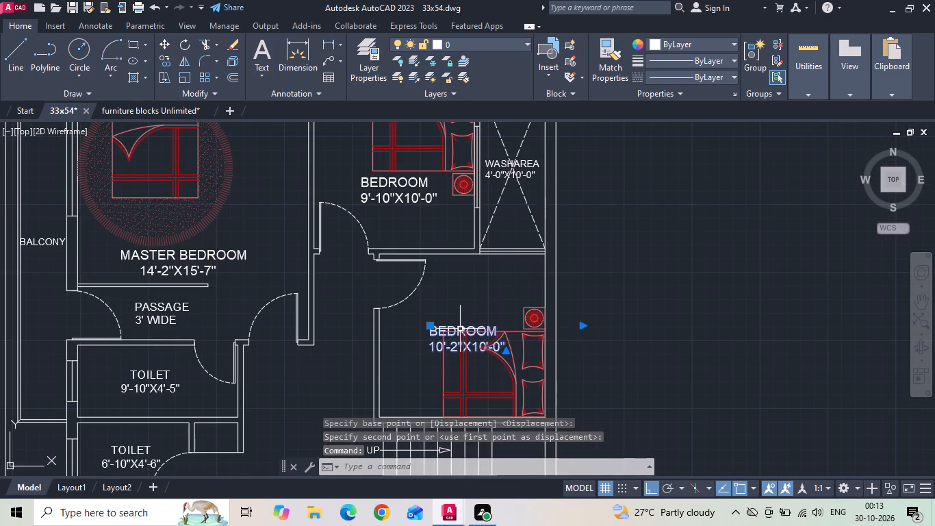
right_click(459, 328)
click(518, 252)
click(668, 283)
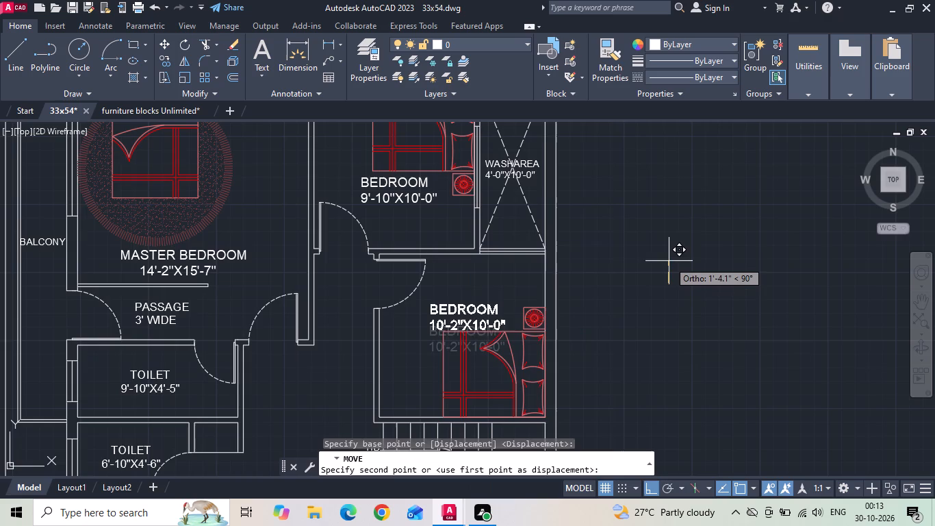
click(668, 256)
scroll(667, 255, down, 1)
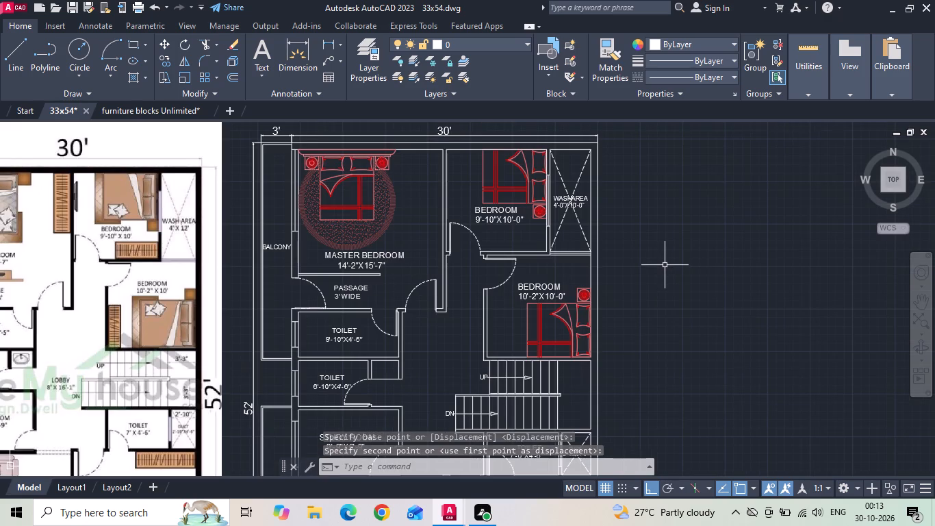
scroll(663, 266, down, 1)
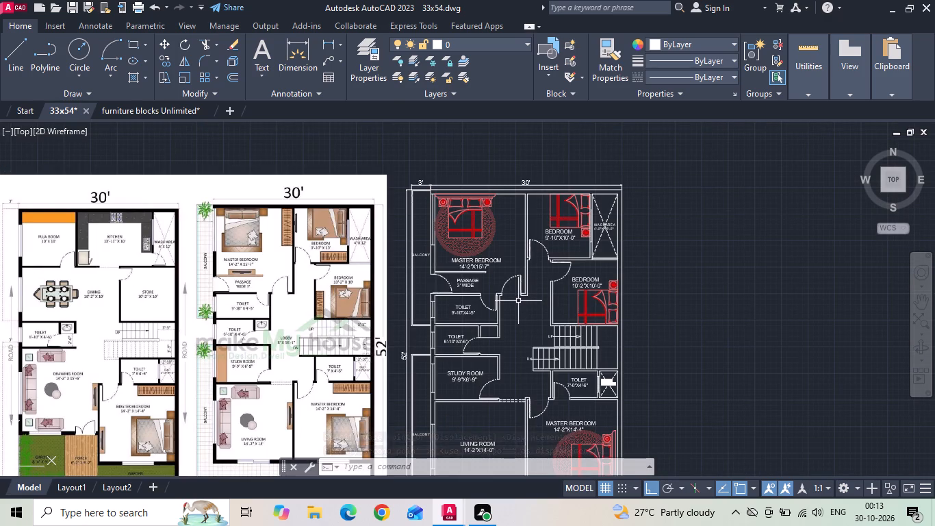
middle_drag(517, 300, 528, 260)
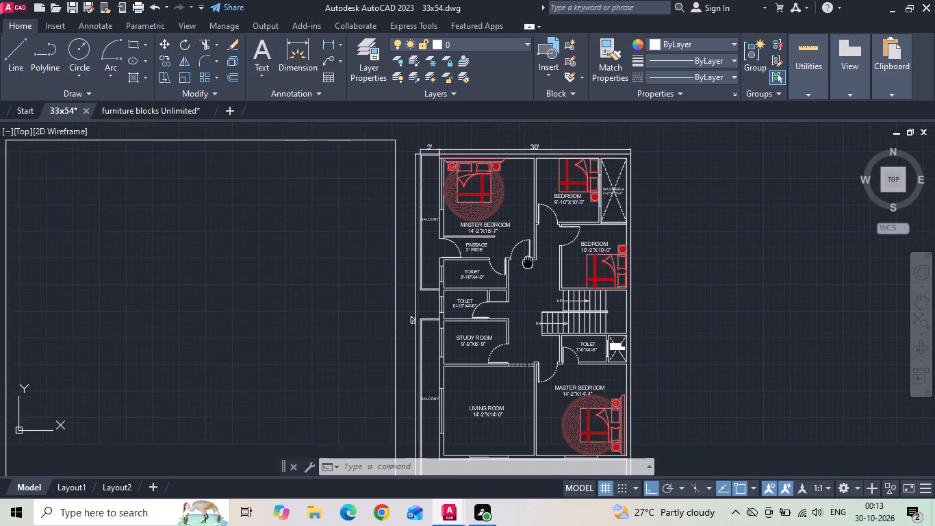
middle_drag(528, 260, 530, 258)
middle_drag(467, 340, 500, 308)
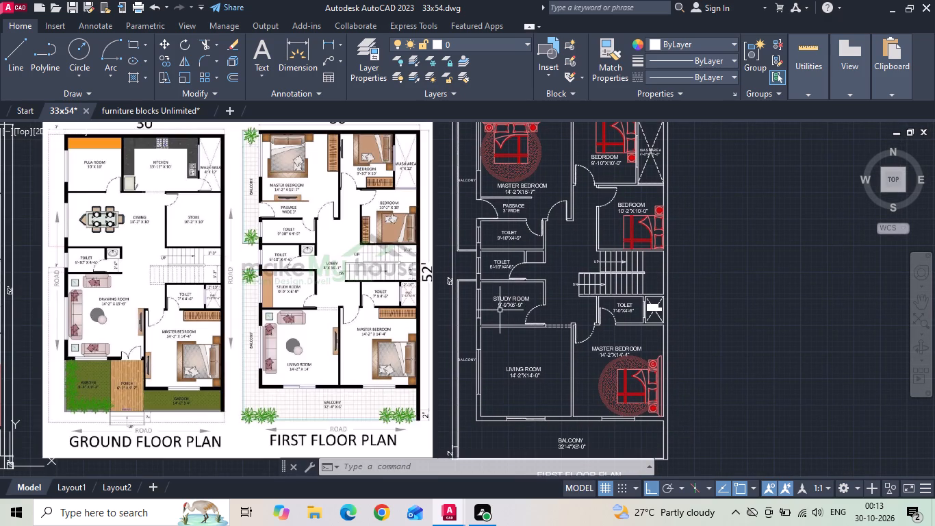
Switch to the furniture blocks drawing and select the rectangular sideboard block with the arched front among the coloured furniture.
middle_drag(504, 310, 565, 294)
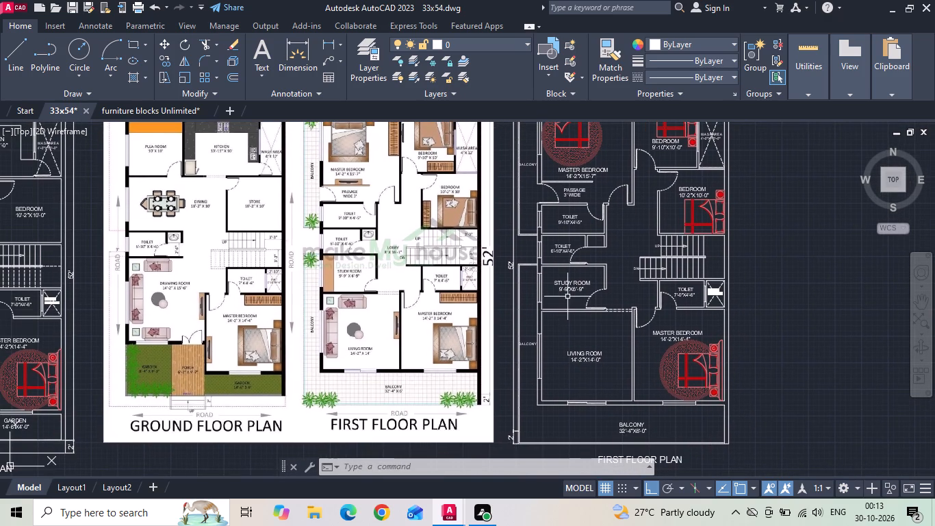
click(157, 112)
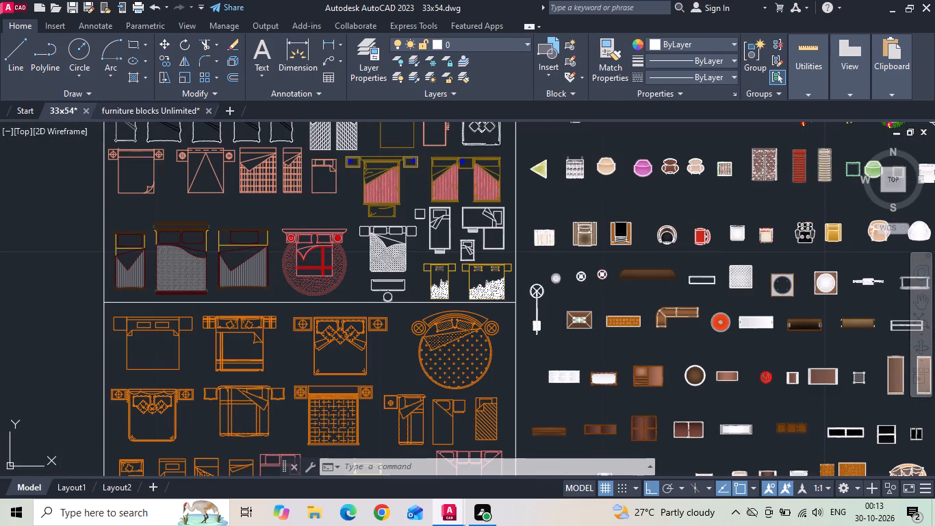
scroll(259, 248, down, 2)
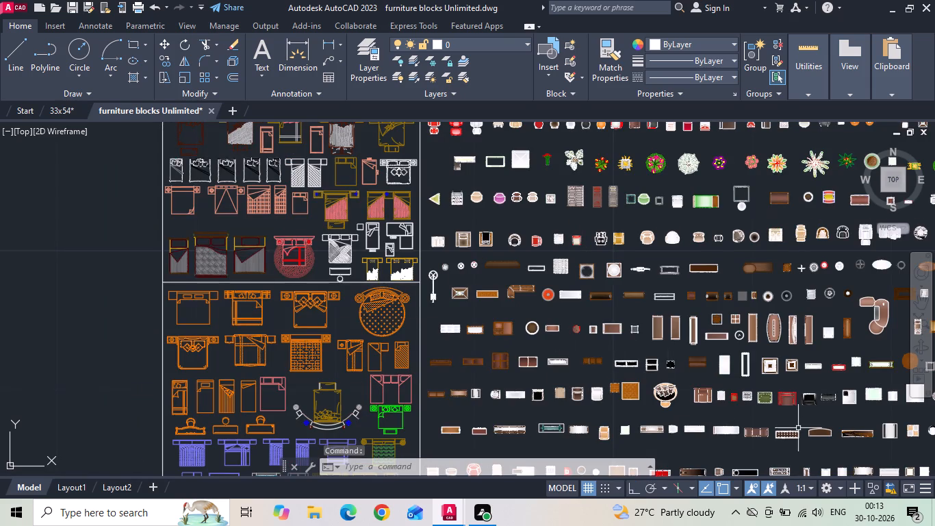
middle_drag(722, 246, 567, 307)
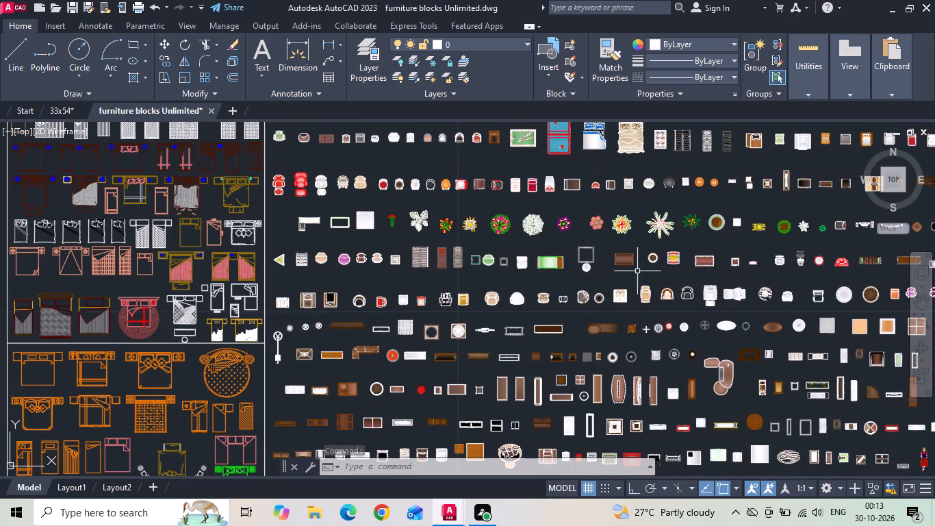
scroll(641, 269, up, 3)
scroll(500, 234, down, 2)
scroll(463, 289, down, 1)
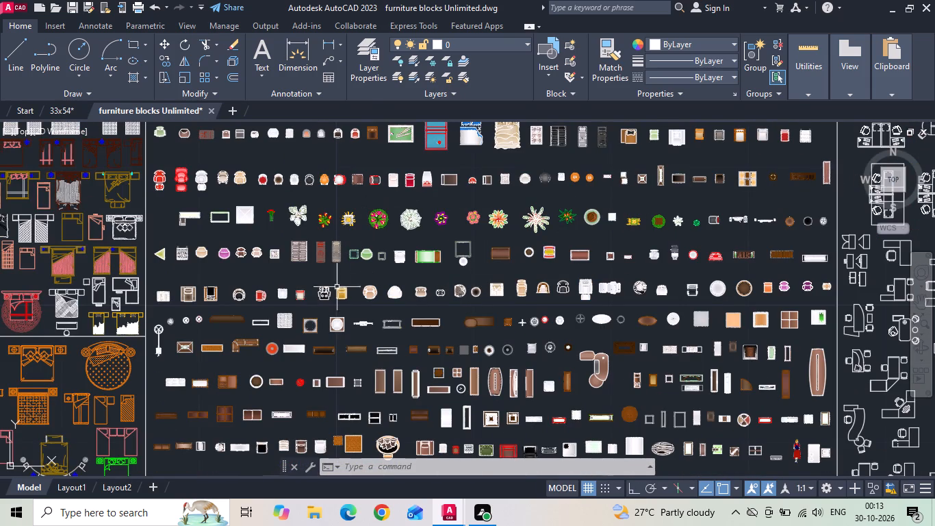
scroll(213, 361, up, 5)
scroll(211, 279, down, 4)
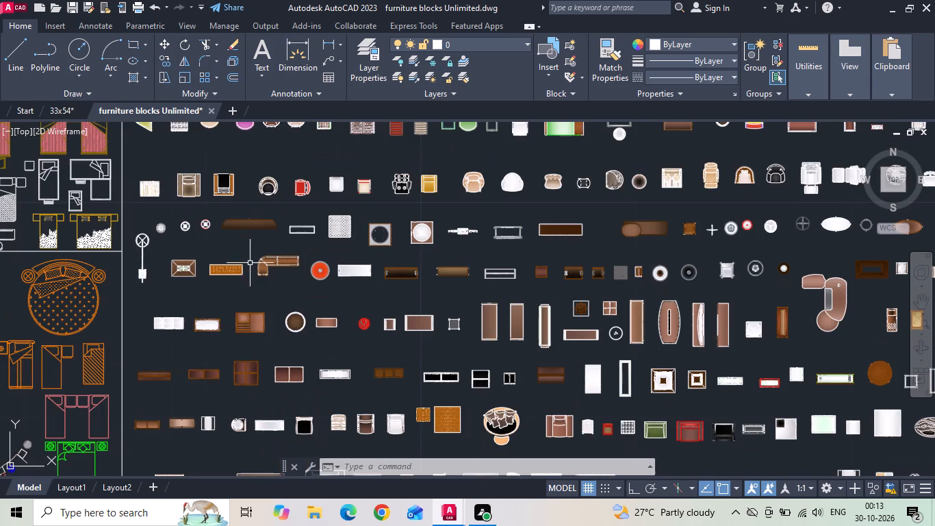
scroll(396, 377, up, 3)
scroll(323, 292, down, 3)
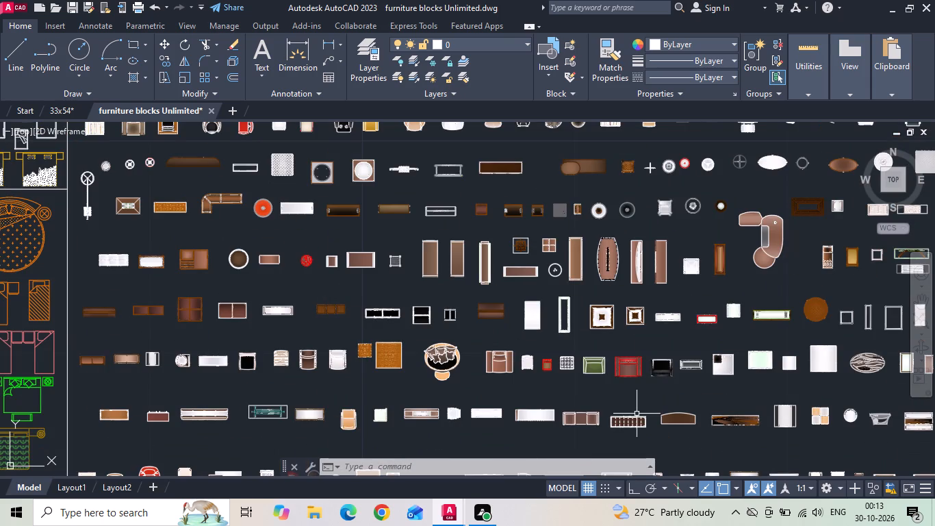
scroll(318, 279, down, 2)
scroll(572, 374, up, 2)
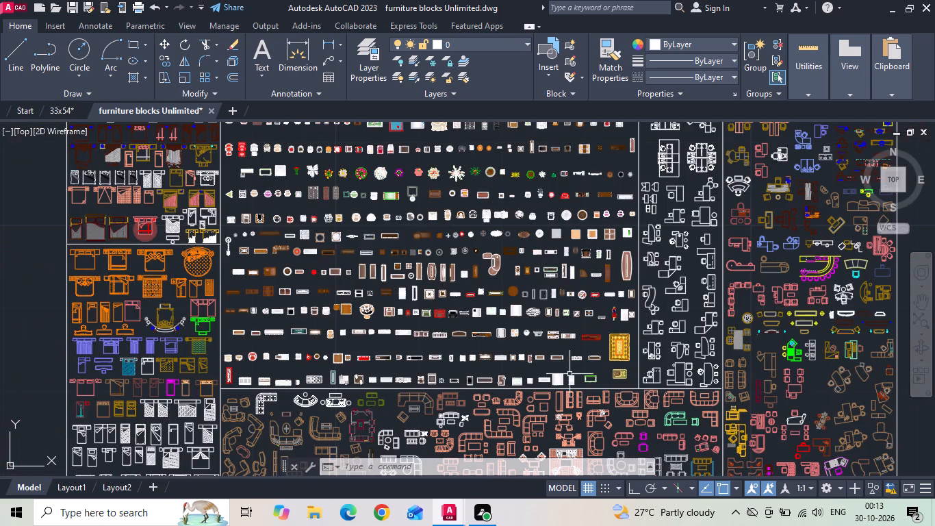
scroll(572, 371, up, 2)
scroll(538, 336, down, 1)
middle_drag(269, 310, 273, 338)
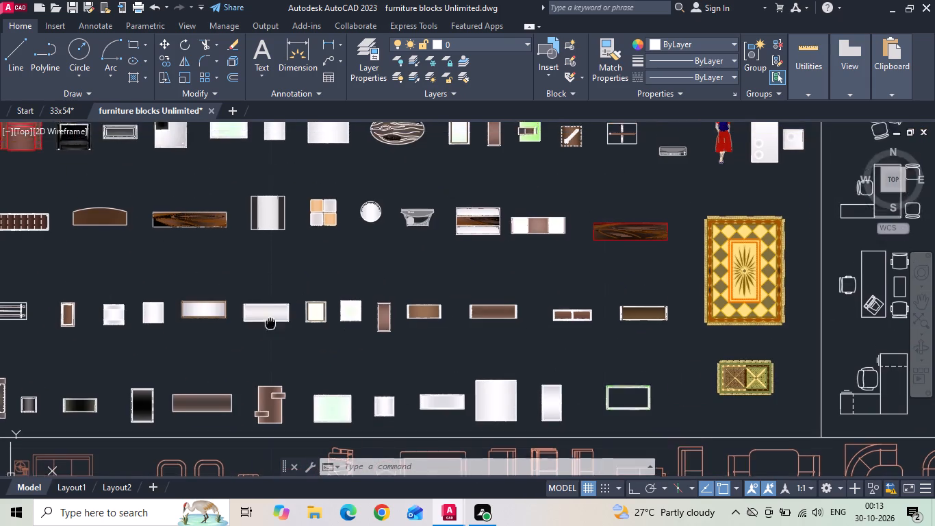
middle_drag(273, 338, 274, 397)
middle_drag(354, 259, 381, 384)
middle_drag(450, 225, 476, 324)
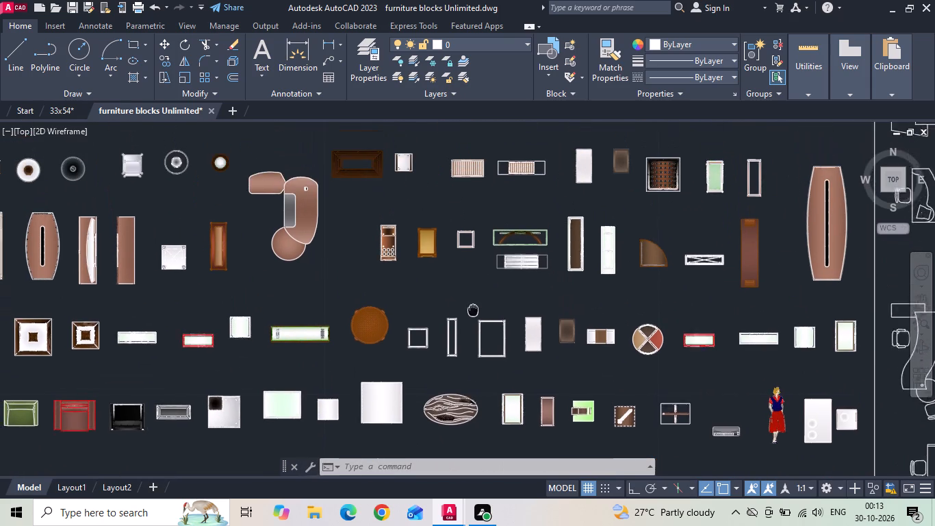
middle_drag(476, 324, 477, 333)
scroll(533, 249, up, 2)
drag(530, 258, 516, 286)
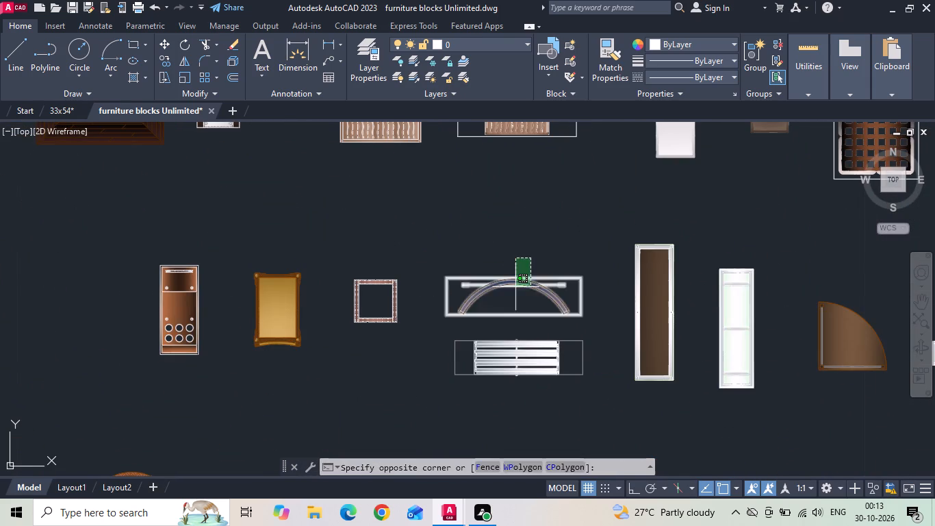
click(515, 287)
Add the slim flat-screen TV block near the plant blocks to the selection.
scroll(505, 312, down, 1)
middle_drag(477, 234, 480, 246)
scroll(498, 207, up, 3)
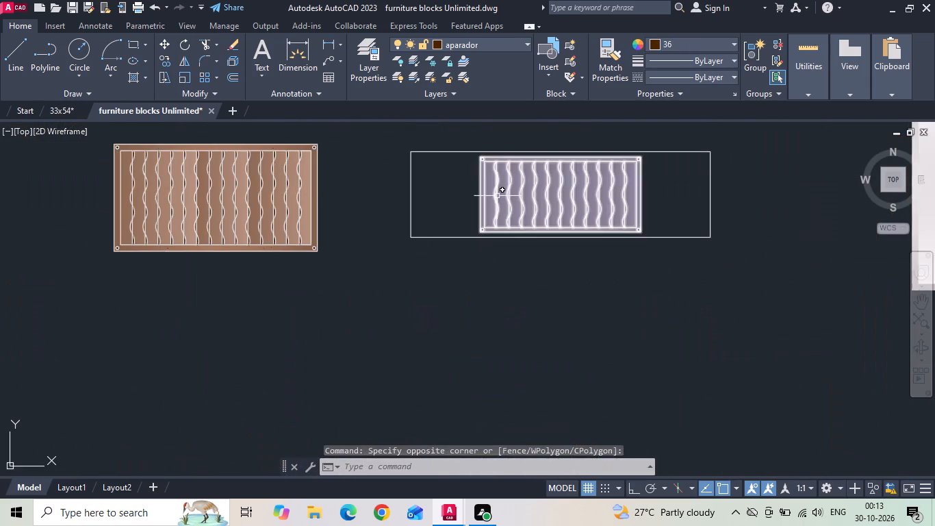
scroll(496, 229, down, 4)
middle_drag(509, 221, 549, 290)
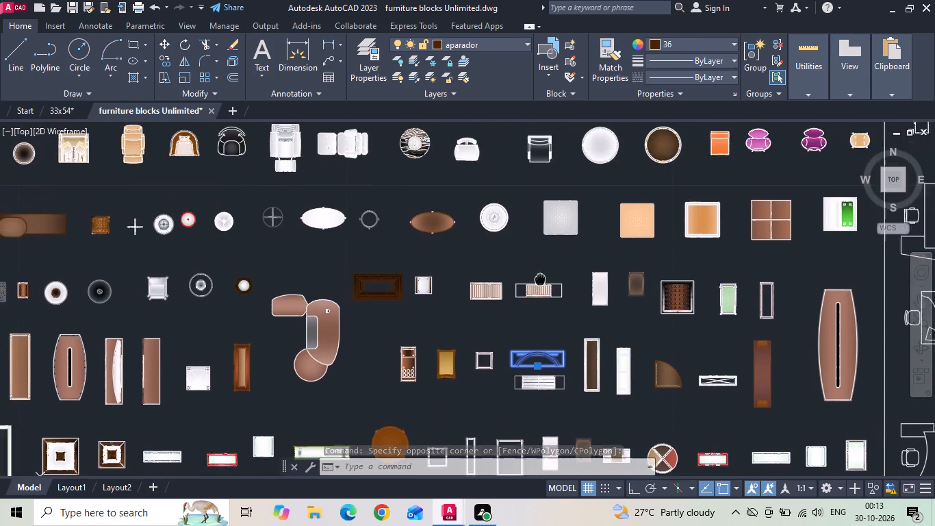
middle_drag(549, 290, 582, 341)
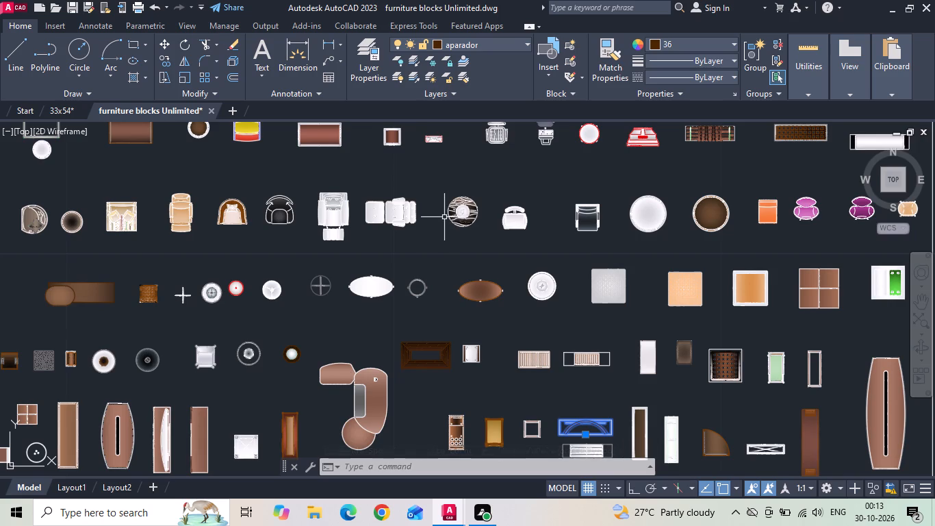
middle_drag(444, 222, 446, 370)
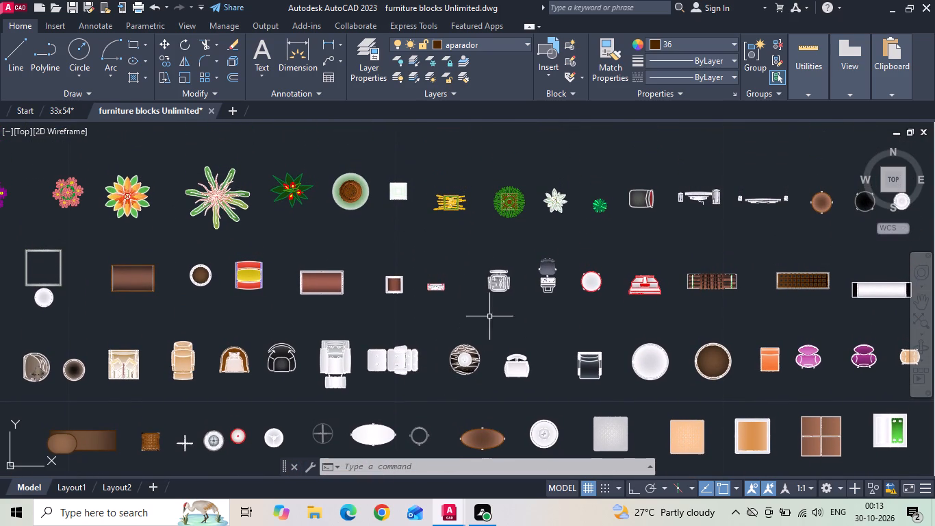
click(756, 201)
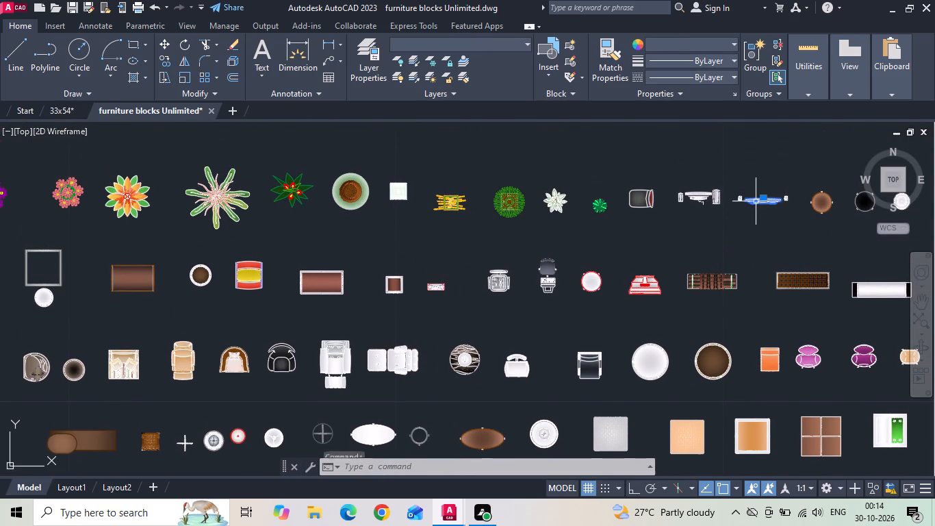
Add the tall, narrow brown wardrobe block at the end of its row and copy the three selected blocks to the clipboard.
scroll(613, 252, down, 1)
scroll(610, 146, up, 1)
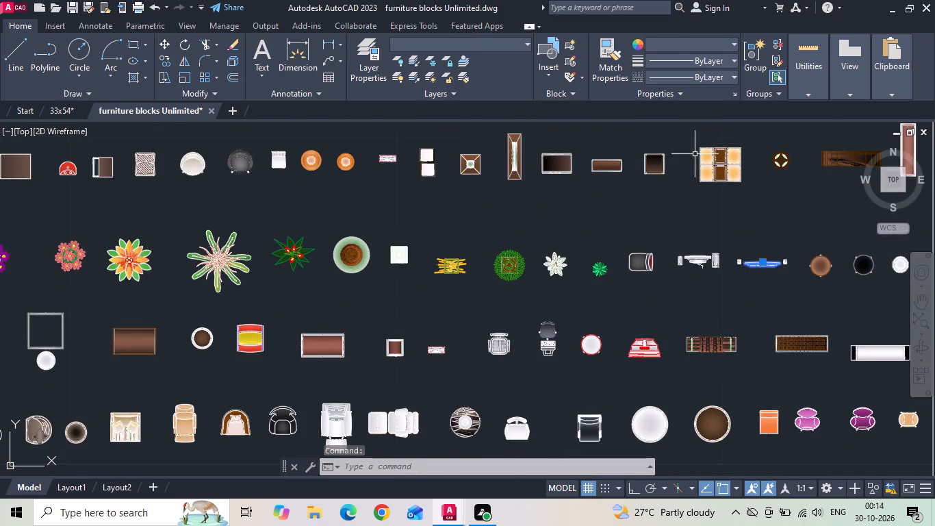
scroll(692, 178, down, 2)
scroll(242, 148, up, 2)
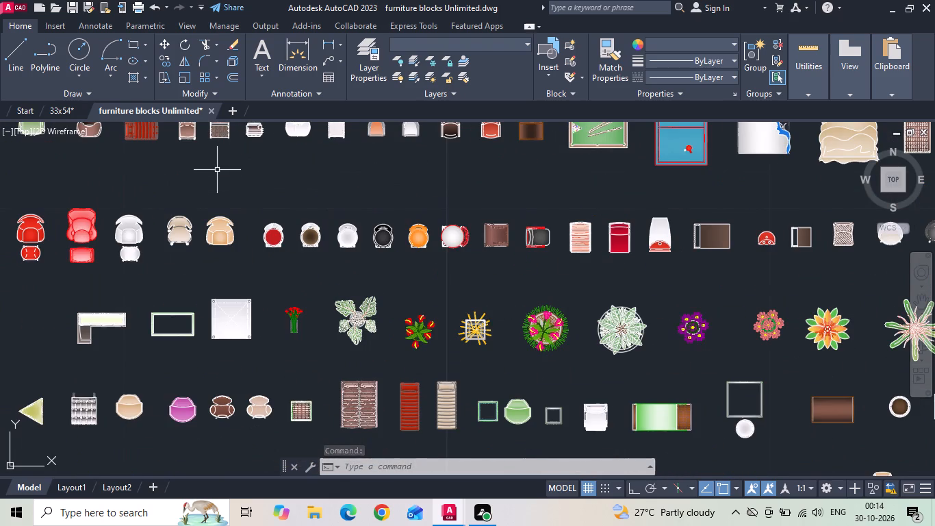
middle_drag(216, 198, 213, 357)
scroll(213, 358, down, 1)
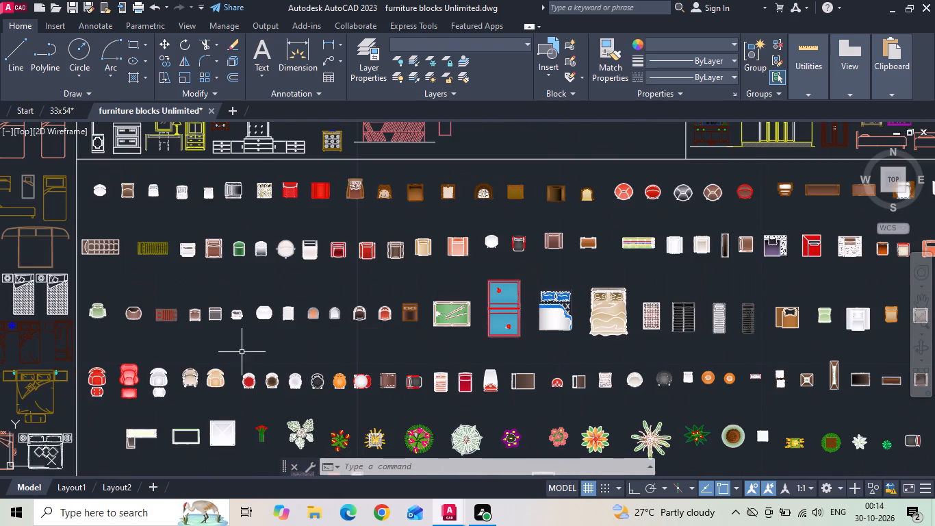
middle_drag(491, 252, 267, 255)
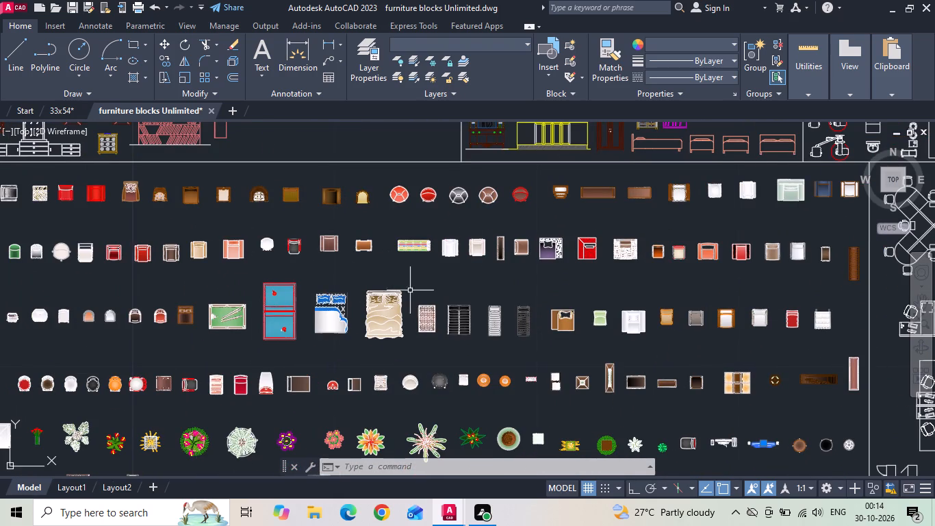
click(858, 275)
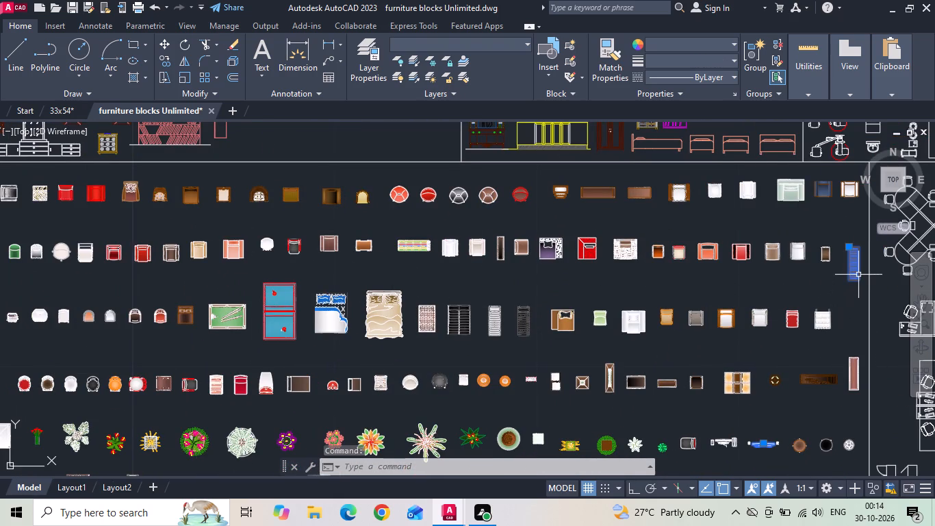
key(ctrl+c)
Paste the copied furniture blocks into the 33x54 drawing, in the empty space east of the first floor plan.
click(66, 110)
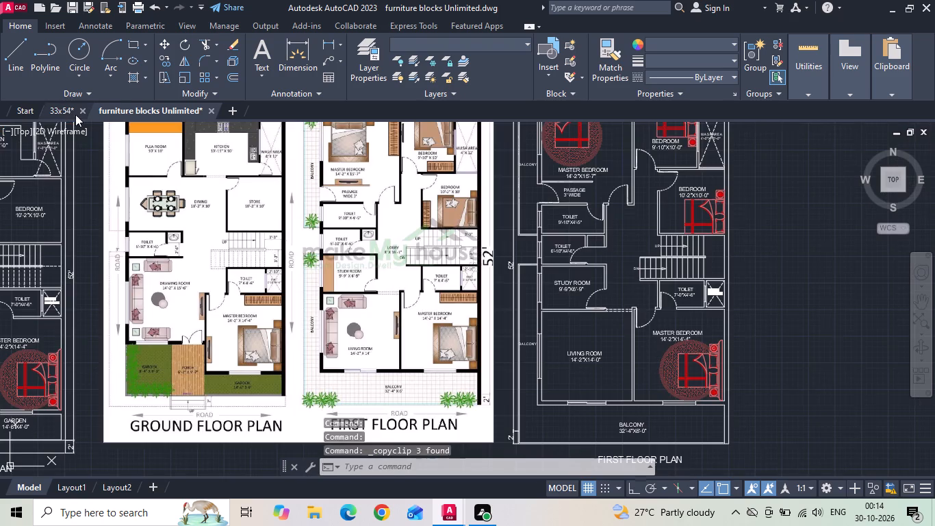
key(ctrl+v)
scroll(138, 138, down, 3)
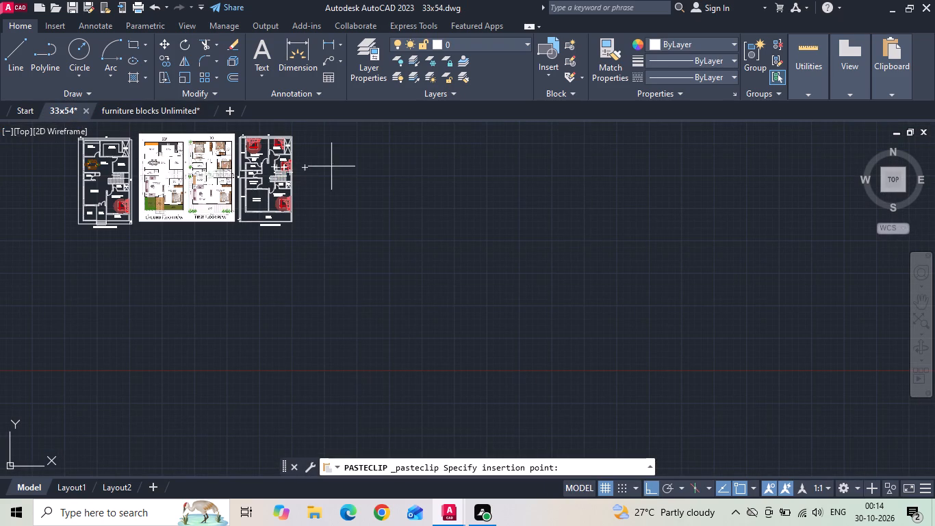
click(331, 166)
Scale the three pasted furniture blocks by a factor of 39.3701.
click(320, 177)
click(358, 145)
right_click(359, 145)
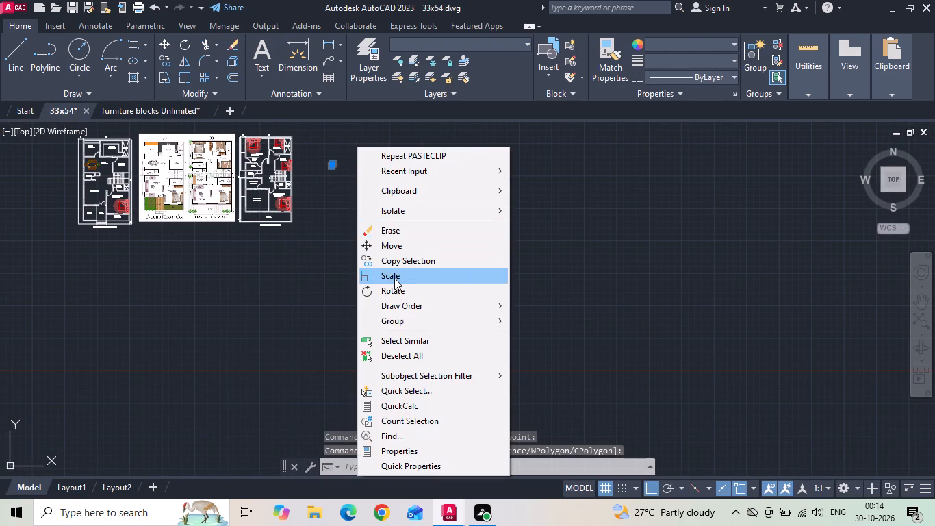
click(394, 279)
scroll(340, 179, up, 2)
click(326, 158)
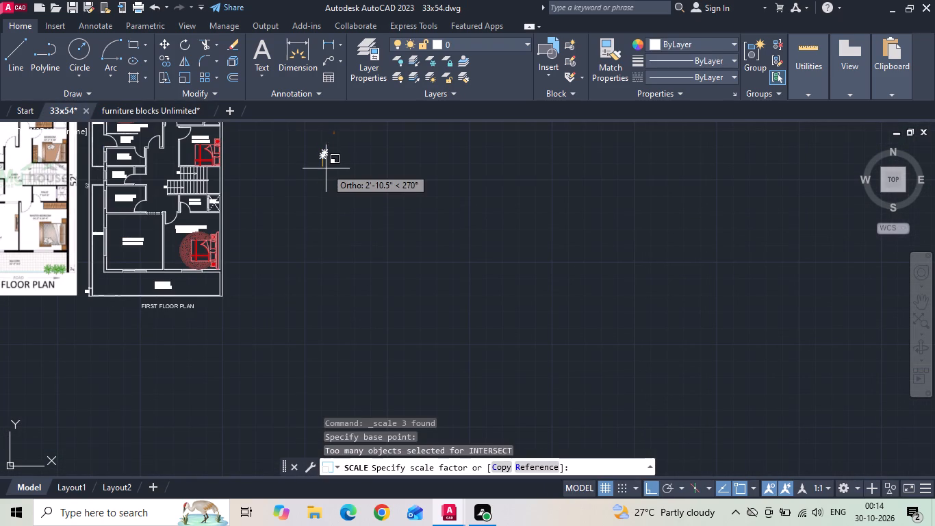
text(39.3701)
key(Return)
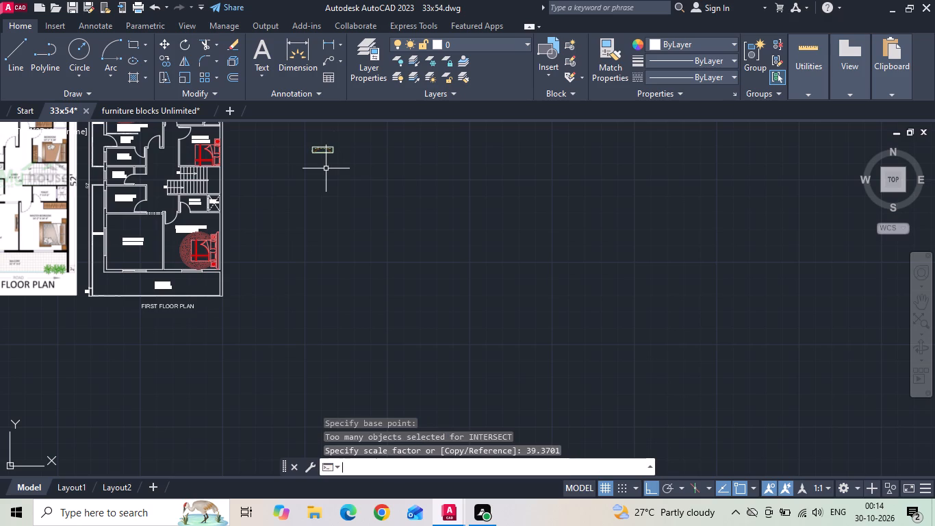
Move the scaled brown wardrobe by its upper right corner into the northeast corner of the 14'-2"X15'-7" master bedroom.
scroll(353, 216, down, 2)
scroll(354, 138, up, 3)
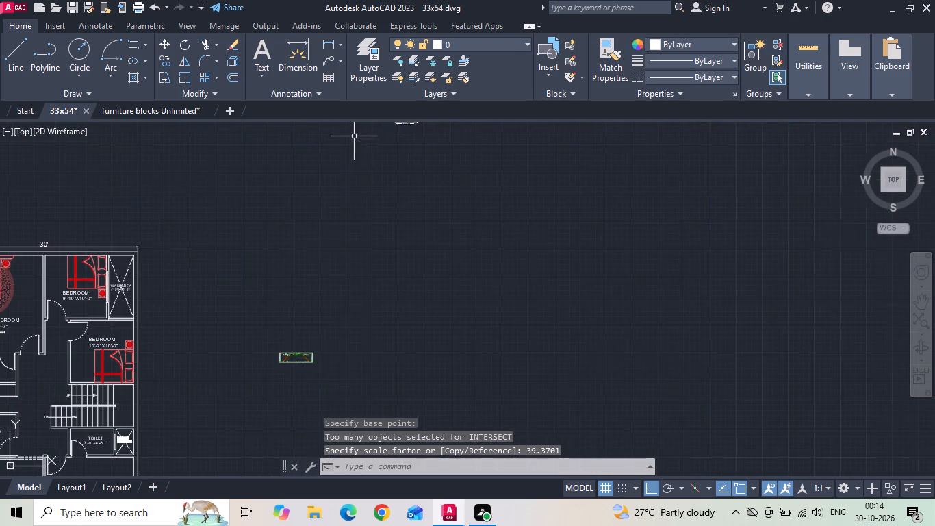
middle_drag(409, 190, 411, 264)
scroll(411, 264, down, 2)
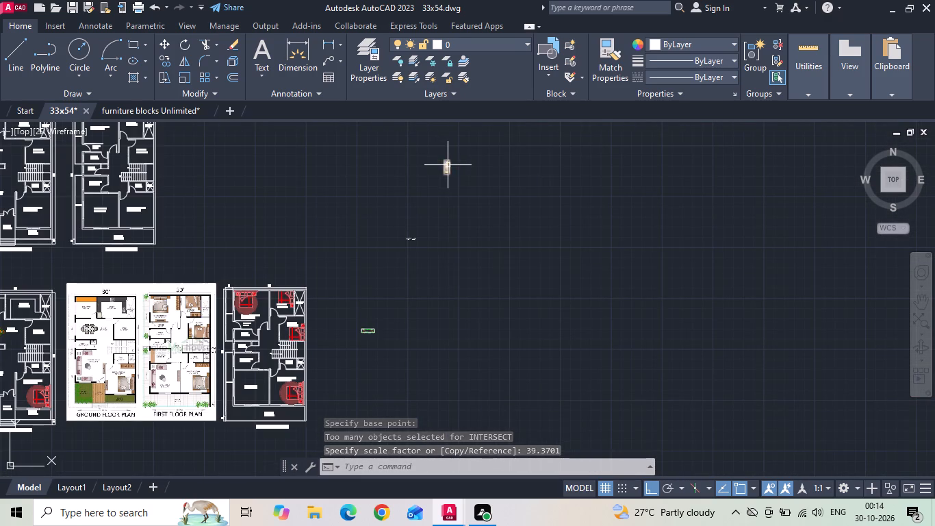
click(448, 165)
right_click(448, 166)
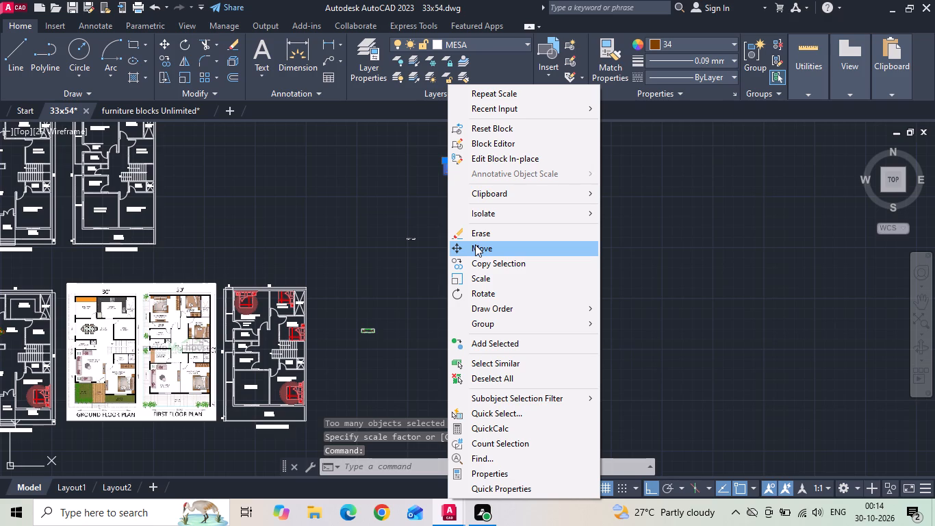
click(475, 245)
scroll(461, 156, up, 3)
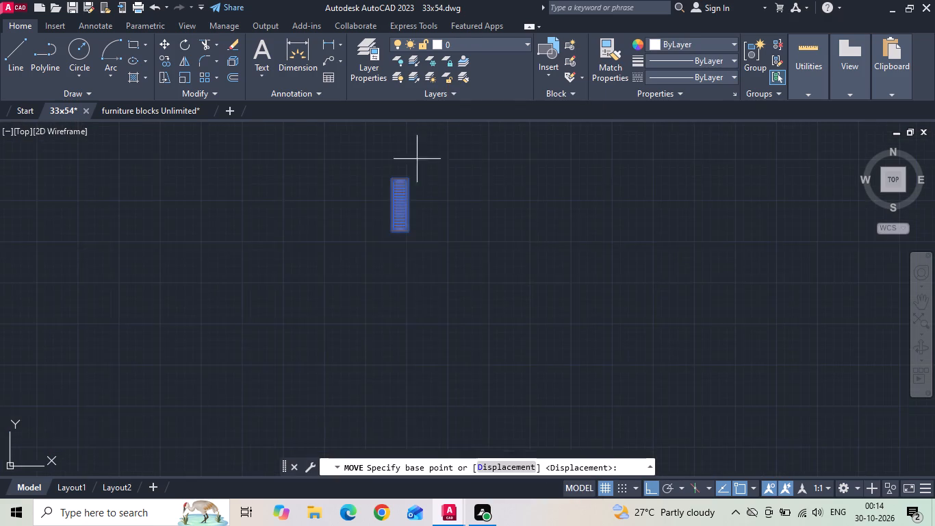
scroll(413, 160, up, 4)
drag(398, 236, 408, 234)
scroll(532, 221, down, 8)
scroll(442, 323, up, 3)
scroll(472, 260, up, 1)
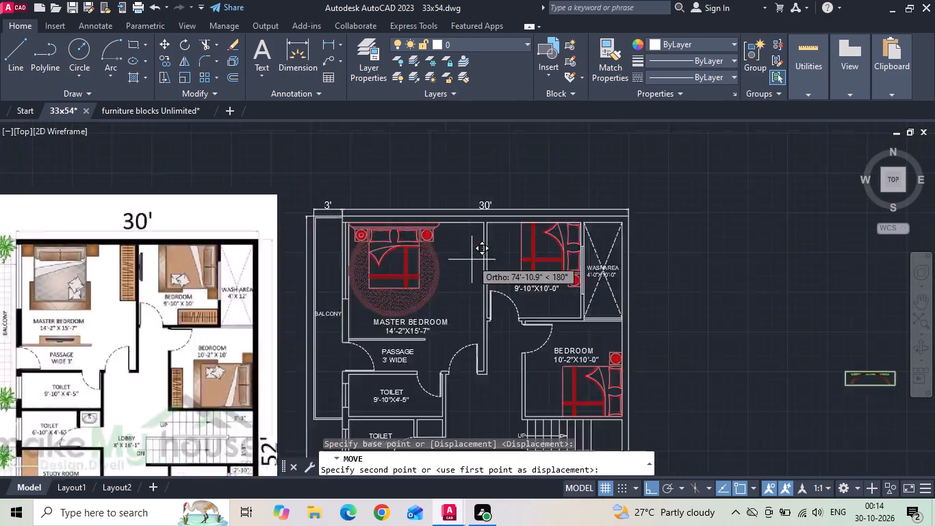
scroll(472, 258, up, 2)
click(498, 171)
Copy the brown wardrobe by its lower left corner into the southwest corner of the 10'-2"X10'-0" bedroom.
click(475, 227)
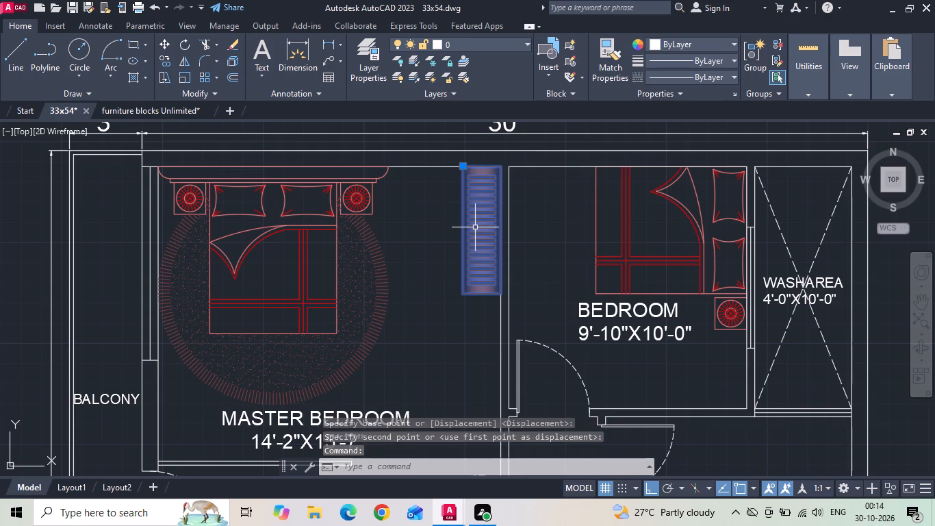
right_click(474, 227)
click(491, 264)
scroll(491, 264, down, 2)
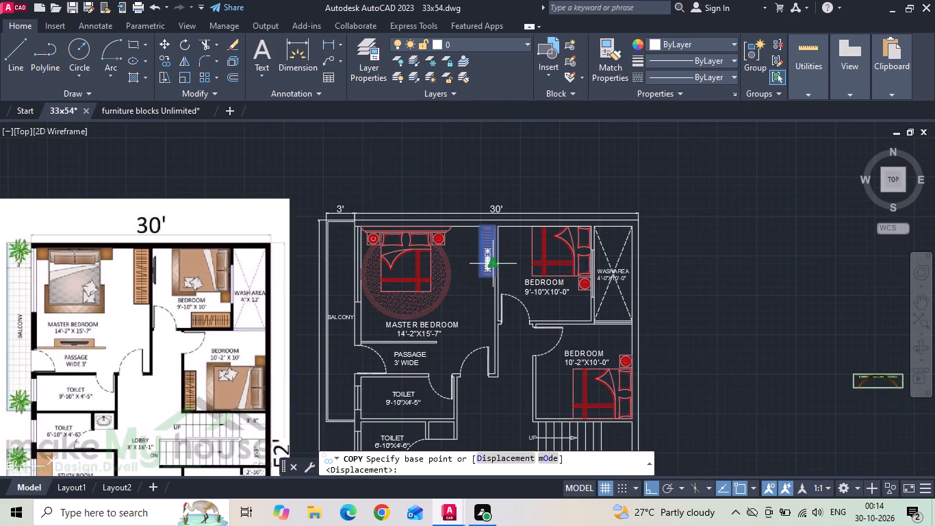
scroll(458, 297, up, 4)
click(536, 211)
scroll(531, 205, down, 3)
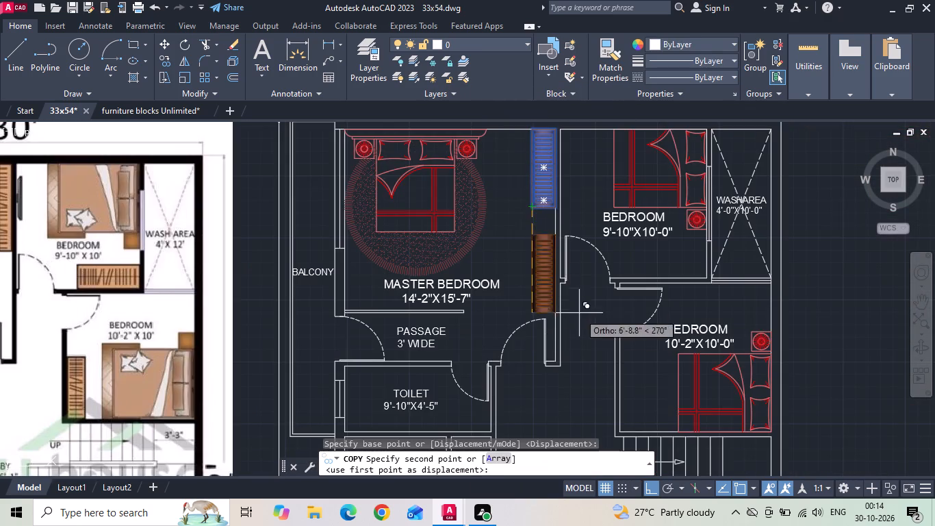
middle_drag(602, 350, 572, 255)
scroll(622, 299, up, 2)
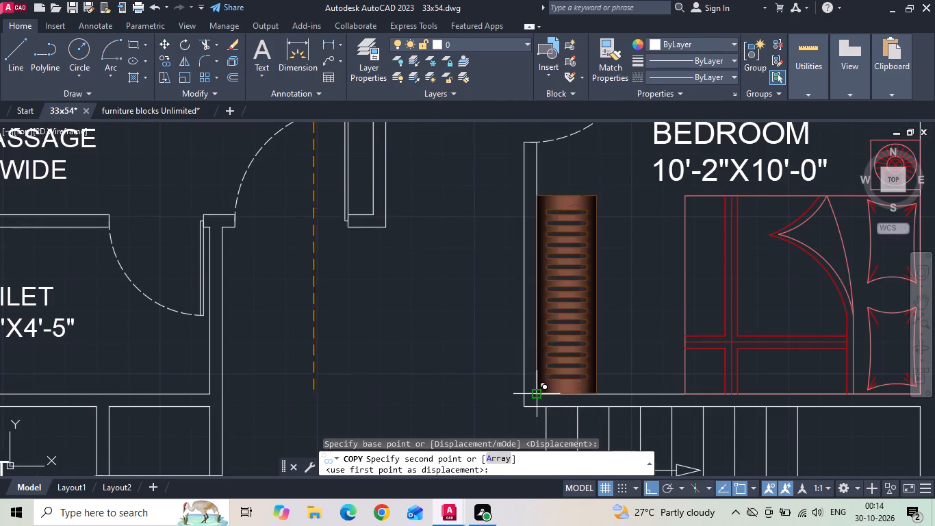
click(537, 390)
Place another wardrobe copy straight below the original, in the lobby between the study room and the 14'-2"X14'-4" master bedroom.
scroll(530, 181, down, 3)
scroll(588, 375, up, 2)
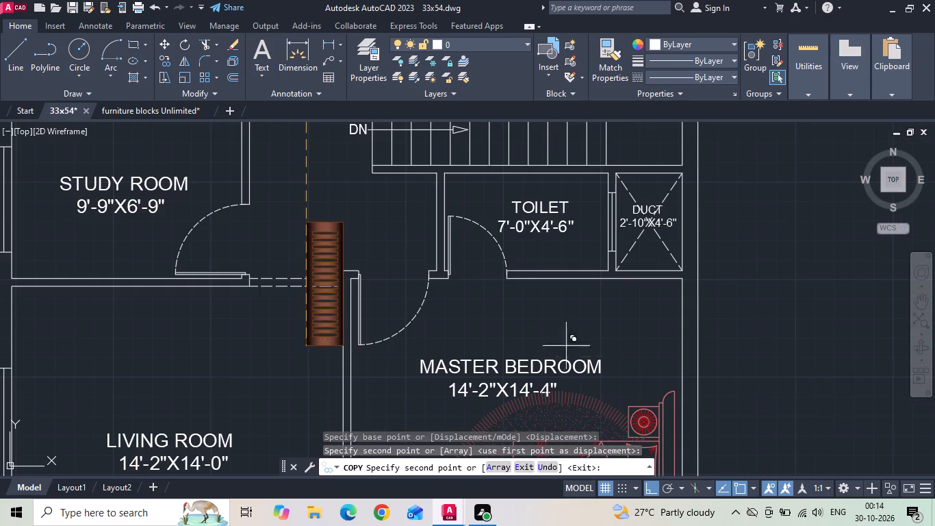
click(532, 327)
key(Escape)
Rotate the wardrobe copy in the lobby by 270 degrees so it lies horizontally.
drag(355, 231, 313, 240)
click(298, 242)
right_click(298, 242)
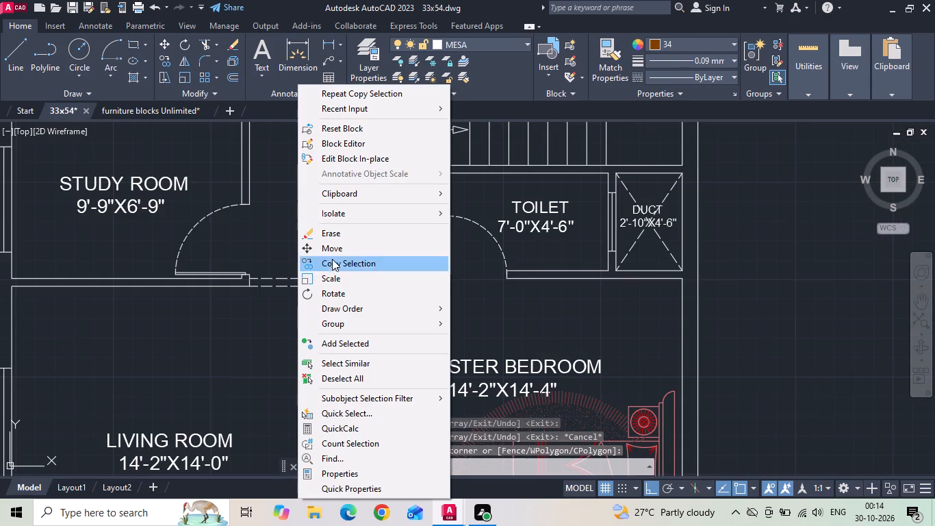
click(330, 293)
click(359, 223)
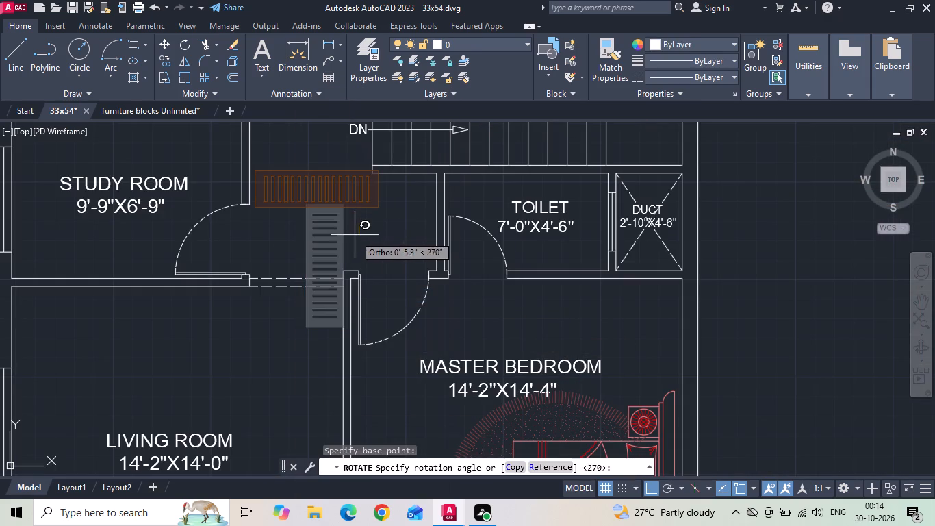
click(353, 236)
Move the horizontal wardrobe by its upper right corner into the northeast corner of the 14'-2"X14'-4" first-floor master bedroom.
drag(344, 231, 336, 223)
click(318, 180)
right_click(317, 179)
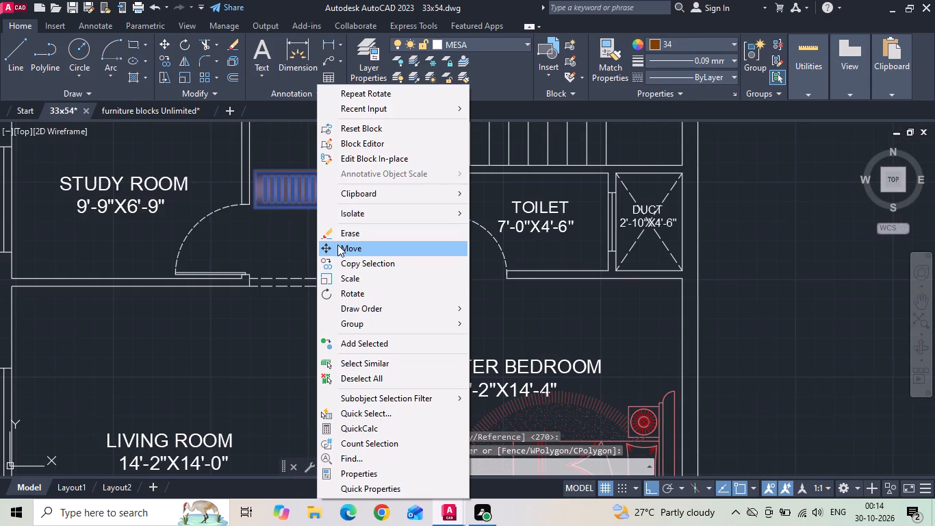
click(337, 245)
scroll(375, 195, up, 2)
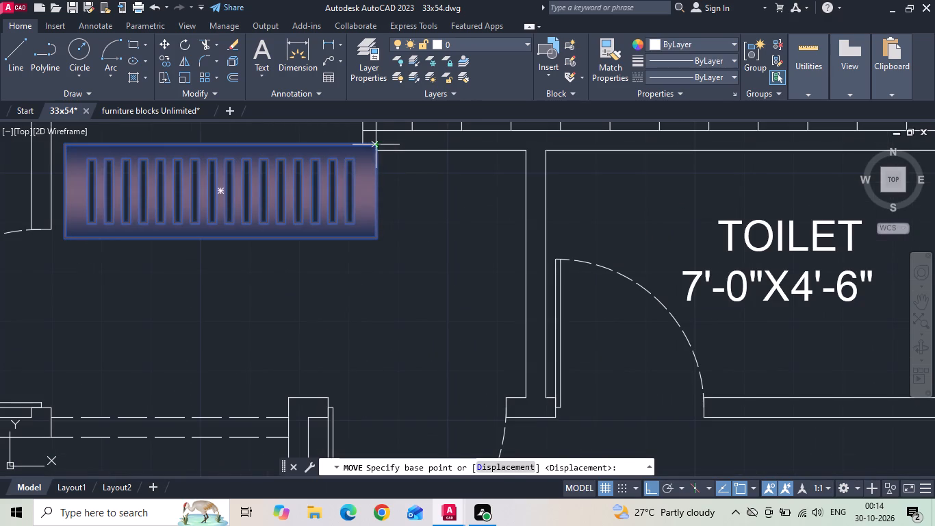
click(376, 145)
scroll(344, 161, down, 2)
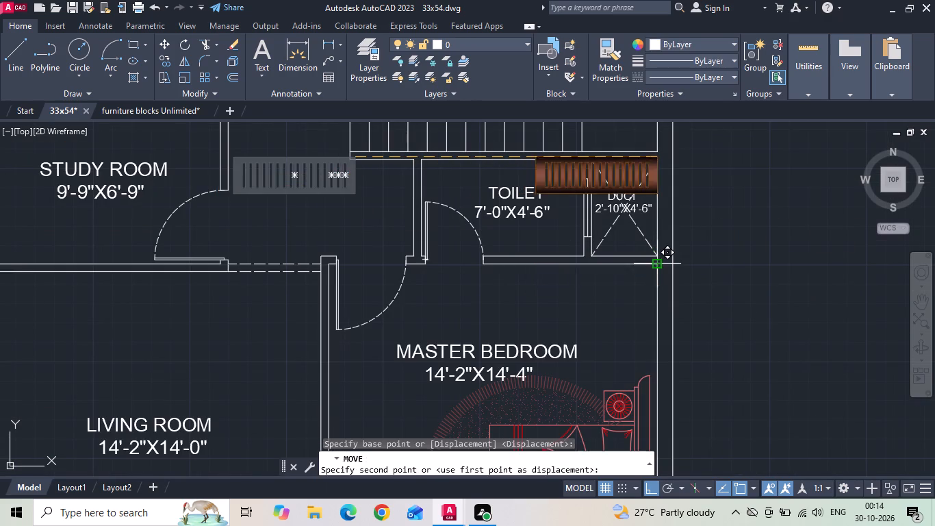
click(657, 264)
Copy the horizontal wardrobe by its lower right corner into the southeast corner of the 9'-10"X10'-0" bedroom.
click(609, 286)
right_click(609, 286)
click(641, 262)
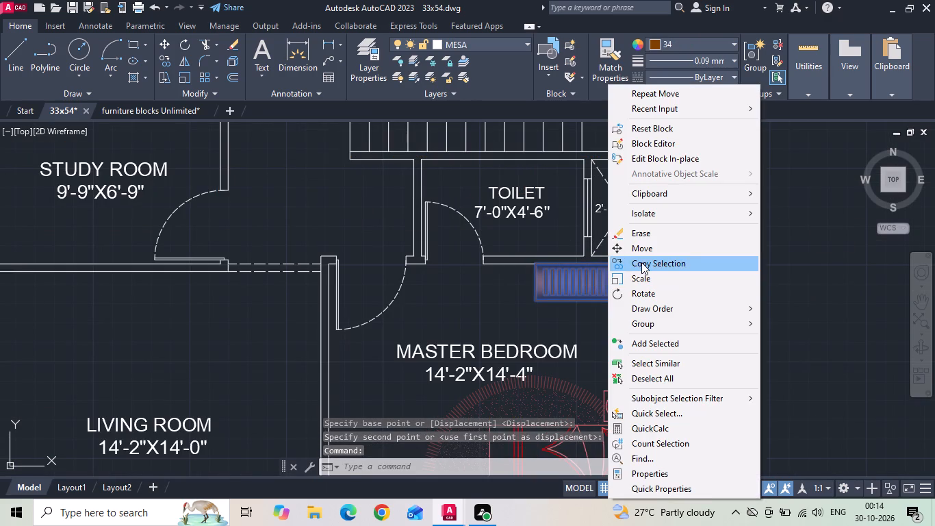
scroll(541, 319, down, 3)
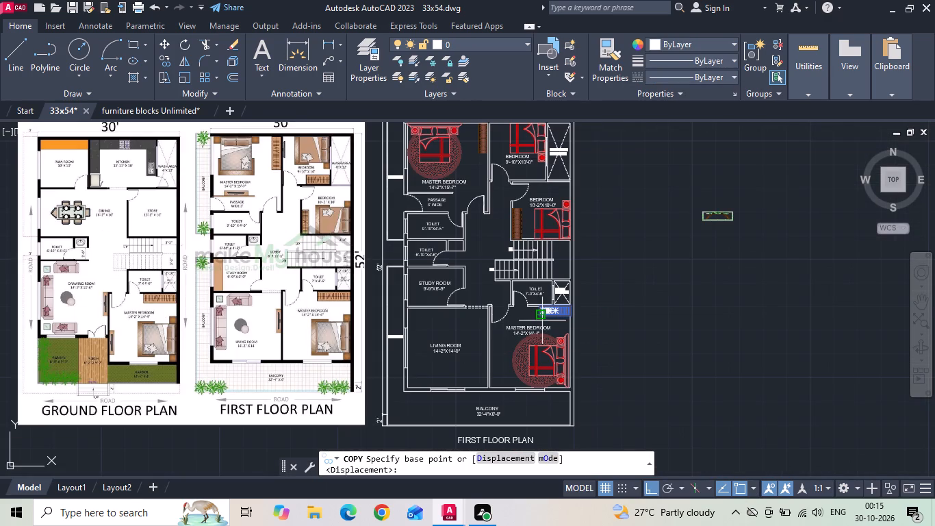
scroll(546, 316, up, 4)
click(690, 313)
scroll(617, 349, down, 4)
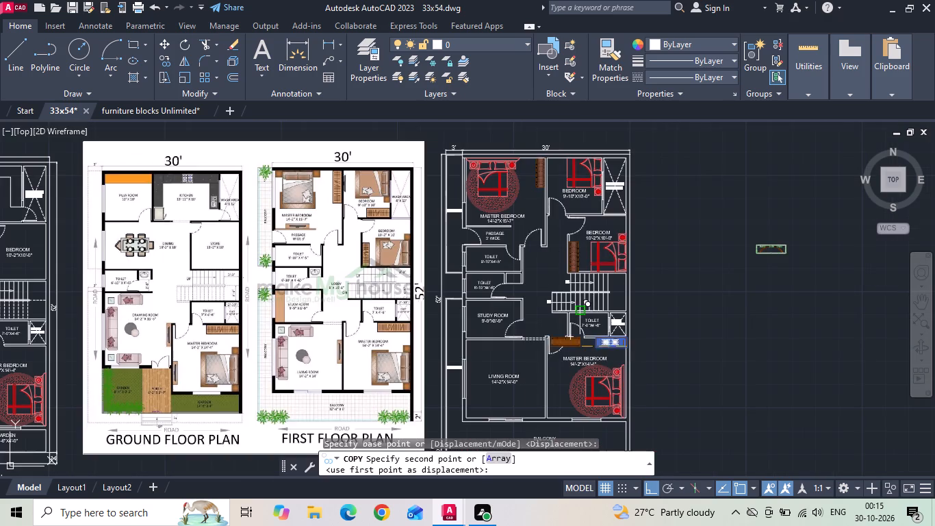
scroll(578, 186, up, 4)
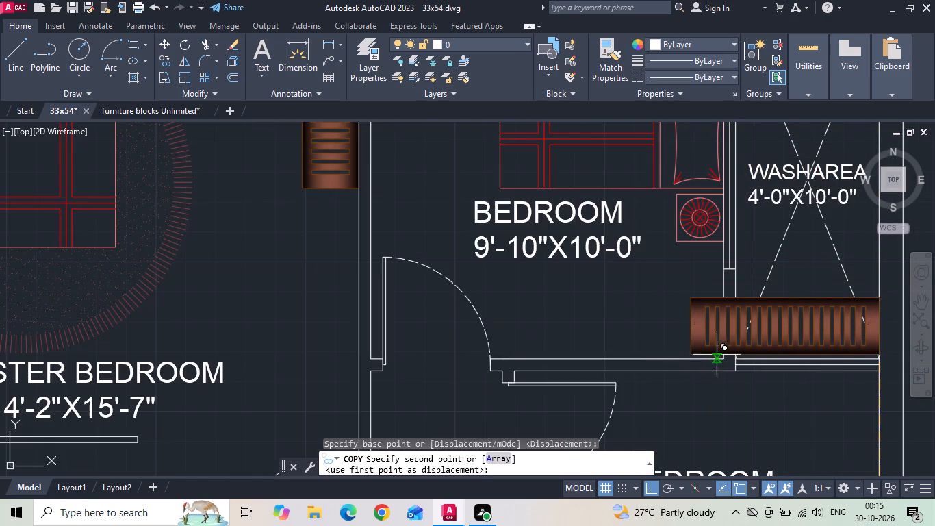
click(721, 356)
Place another copy of the horizontal wardrobe at the ground floor duct's southeast corner, above the master bedroom.
scroll(625, 280, down, 3)
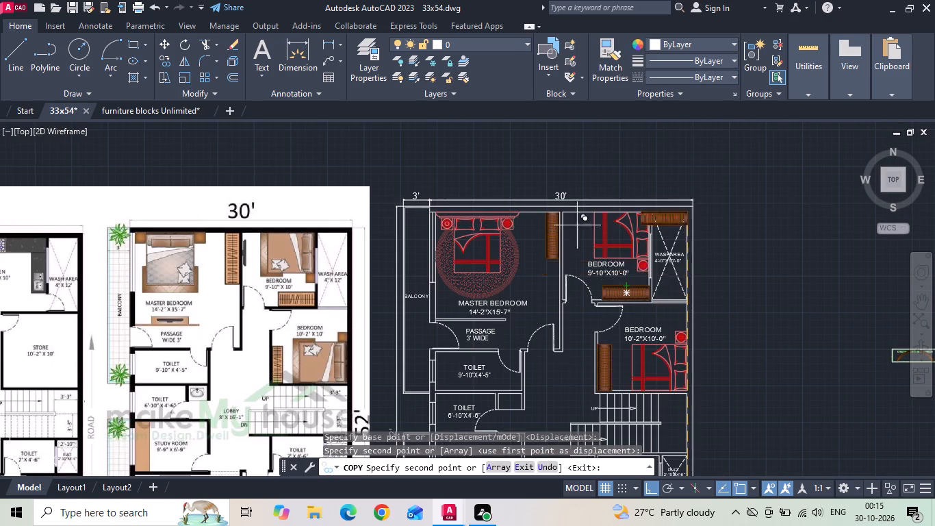
scroll(554, 204, down, 2)
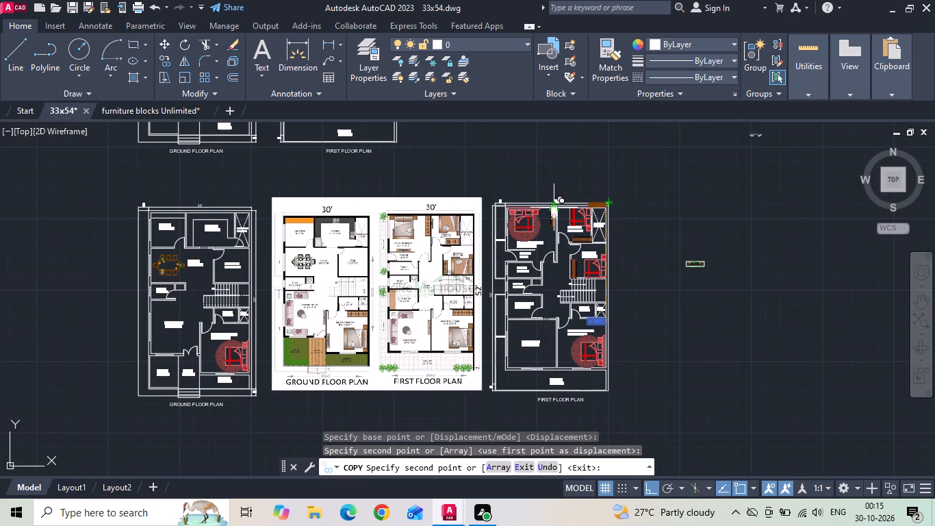
scroll(246, 316, up, 3)
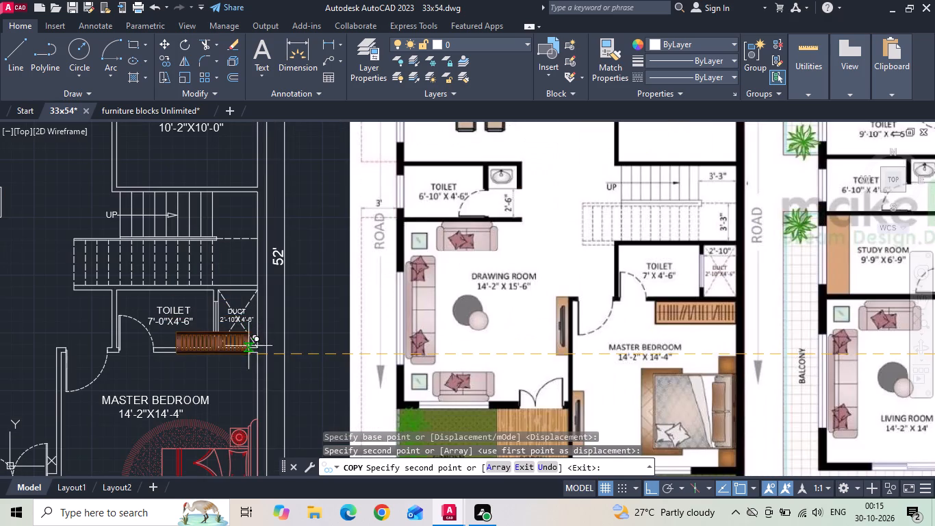
click(257, 356)
key(Escape)
Move the ground floor wardrobe down by its upper right corner into the master bedroom's northeast corner, below the duct wall.
scroll(191, 359, up, 2)
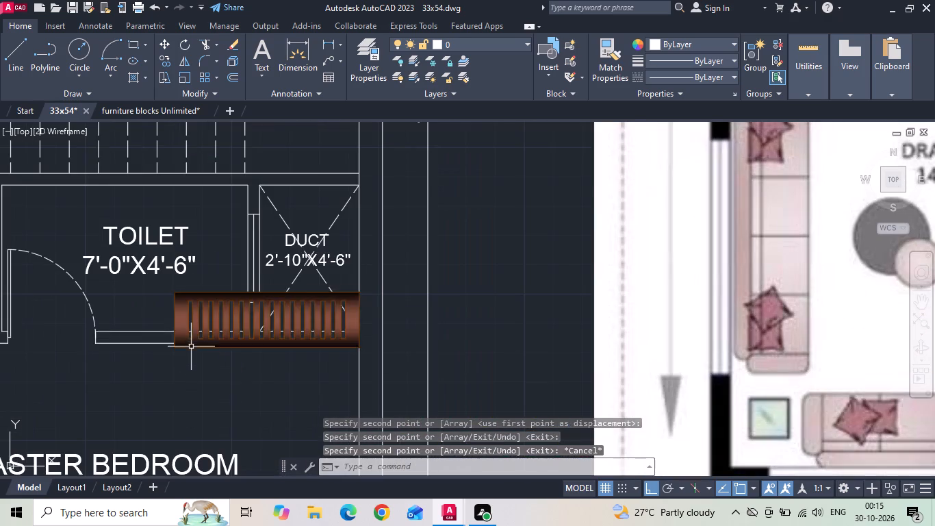
click(194, 315)
right_click(193, 314)
click(231, 254)
scroll(333, 322, up, 2)
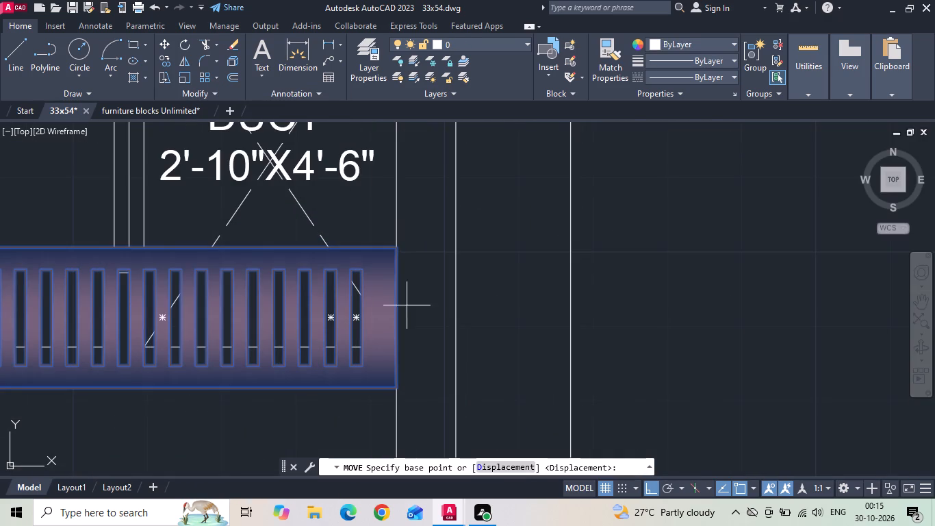
click(398, 249)
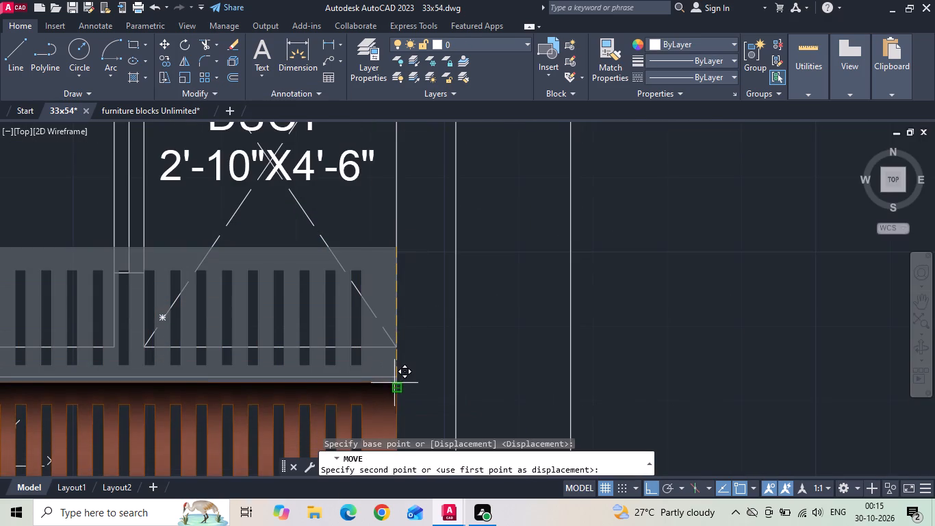
click(394, 378)
Move the TV unit block from the empty space east of the plan into the first-floor living room, with Ortho turned off.
scroll(402, 290, down, 5)
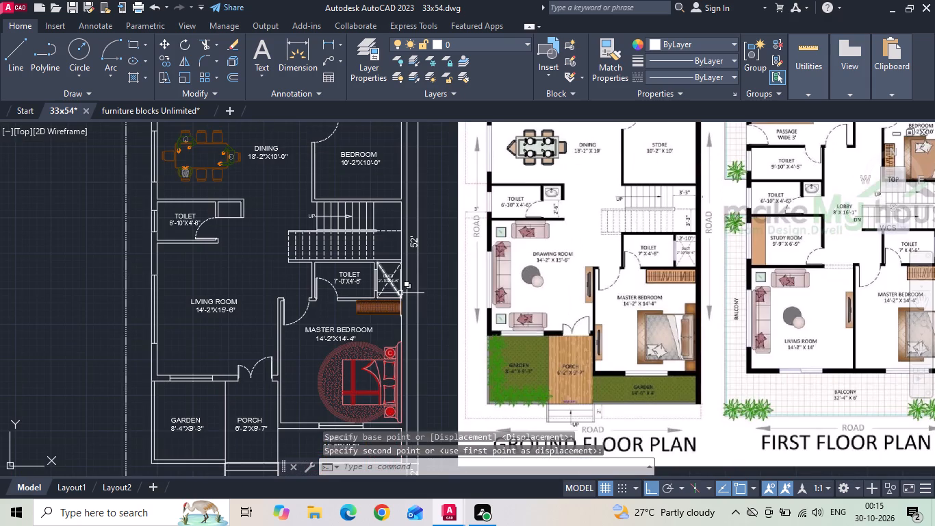
scroll(284, 297, down, 2)
scroll(778, 249, up, 1)
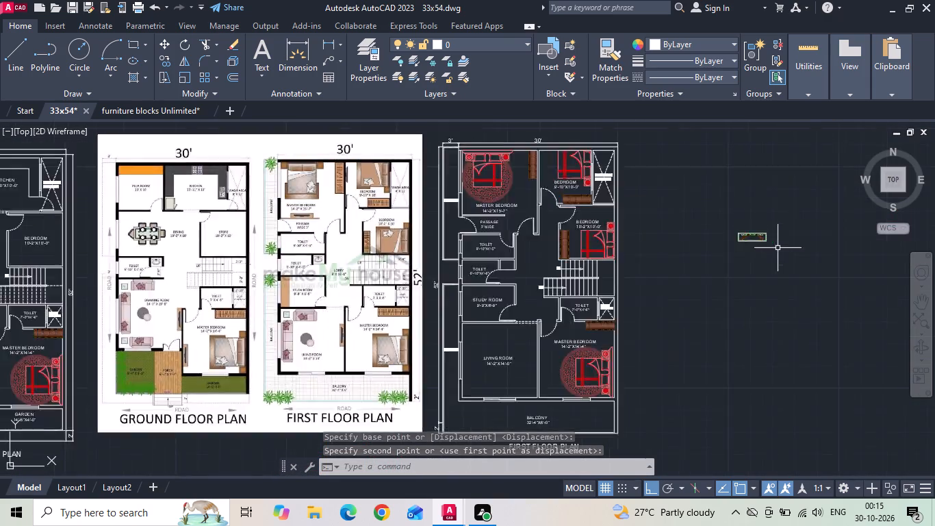
scroll(778, 248, up, 2)
scroll(729, 249, down, 2)
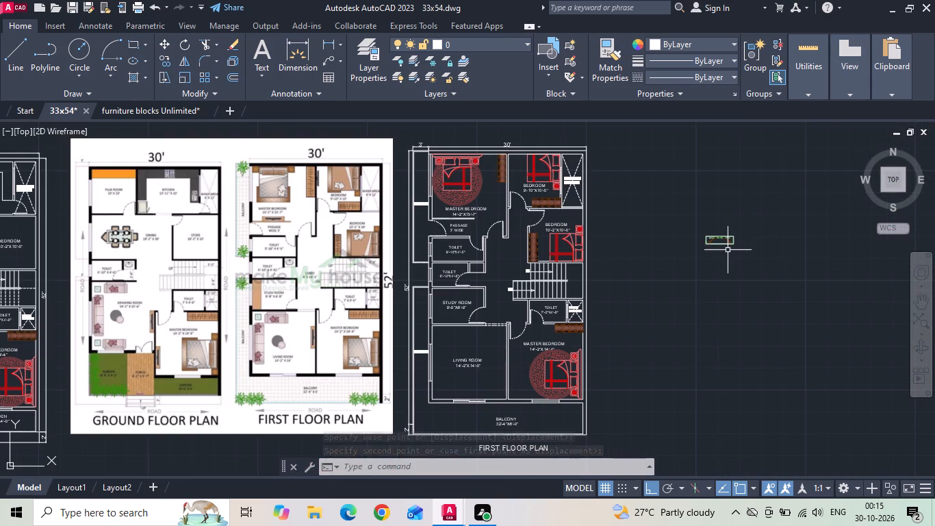
click(727, 250)
click(697, 210)
right_click(696, 210)
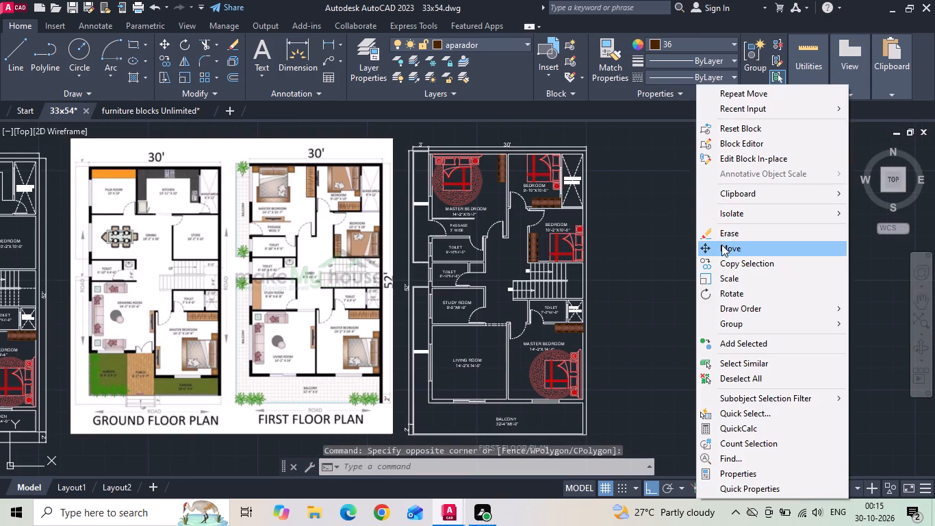
click(721, 245)
click(726, 241)
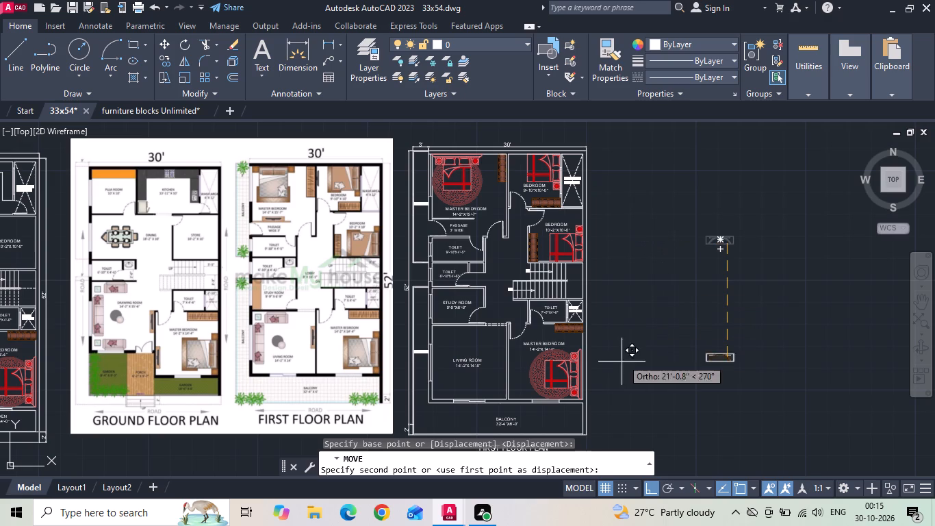
click(649, 486)
scroll(524, 406, up, 1)
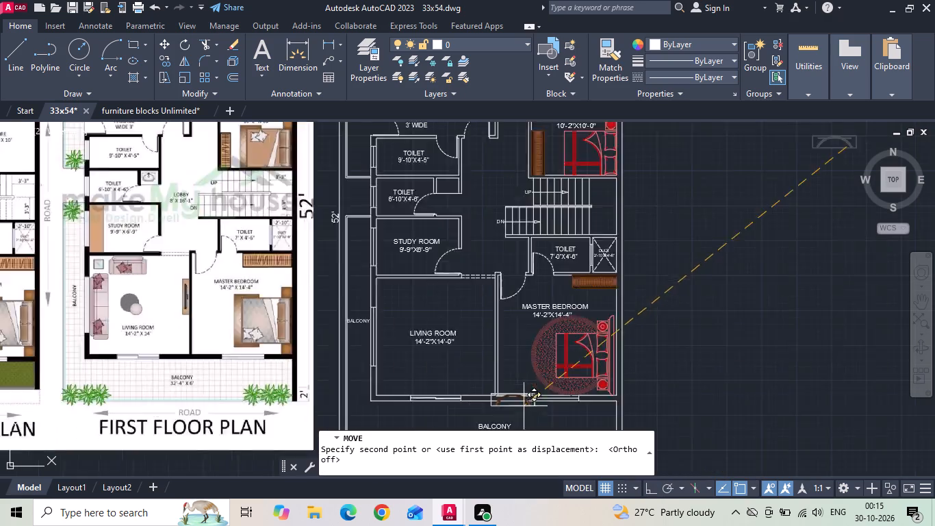
scroll(522, 403, up, 1)
click(459, 311)
key(Escape)
Rotate the TV unit in the living room by 270 degrees with Ortho on so it stands vertically.
scroll(459, 309, up, 2)
drag(460, 258, 447, 267)
click(441, 271)
right_click(440, 271)
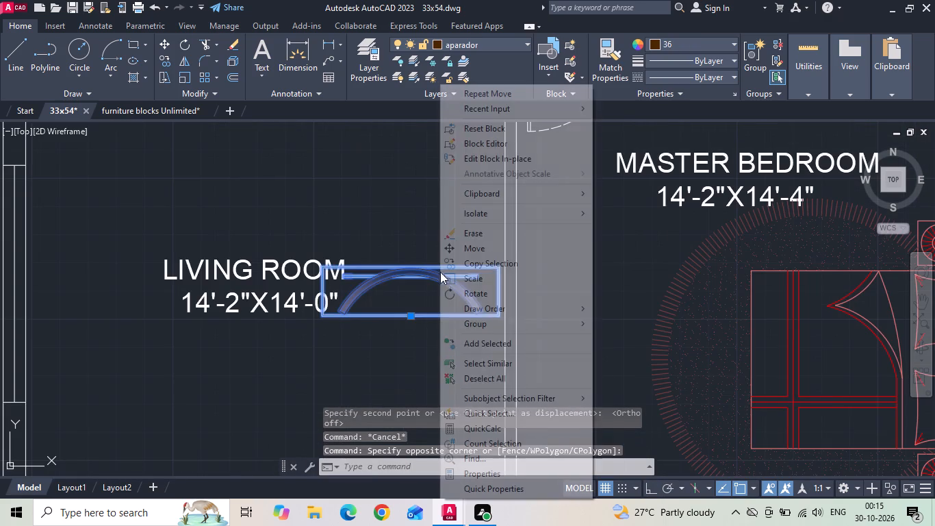
click(460, 289)
click(448, 232)
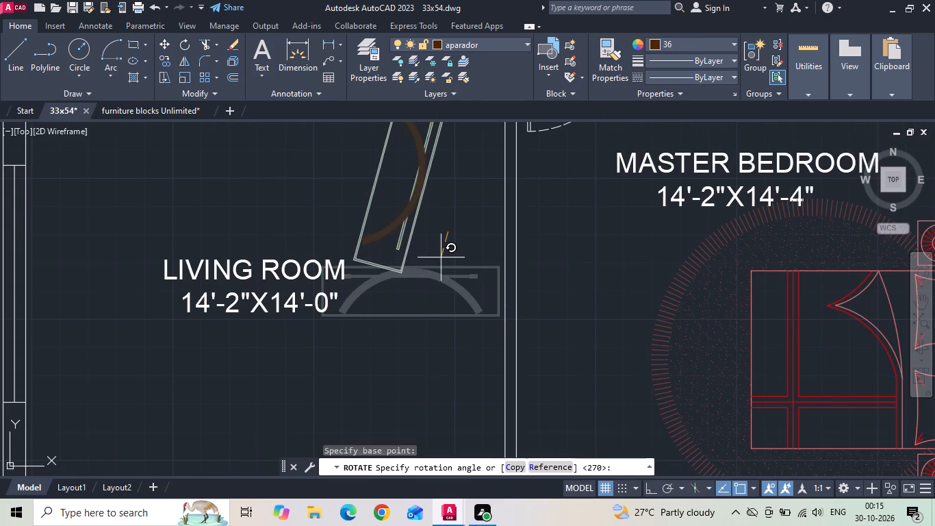
key(F8)
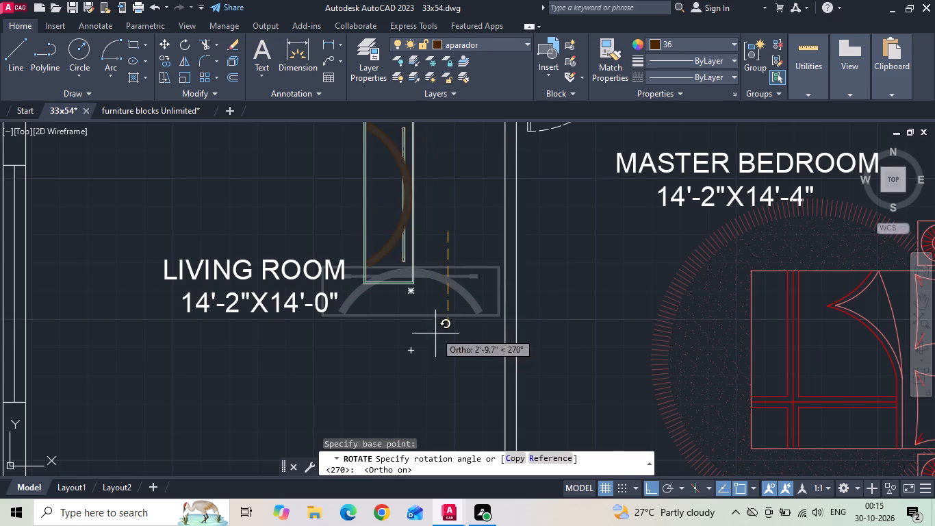
click(435, 354)
Move the vertical TV unit by the midpoint of its east edge against the first-floor living room's east wall.
drag(428, 324, 422, 311)
click(413, 277)
right_click(413, 277)
click(428, 249)
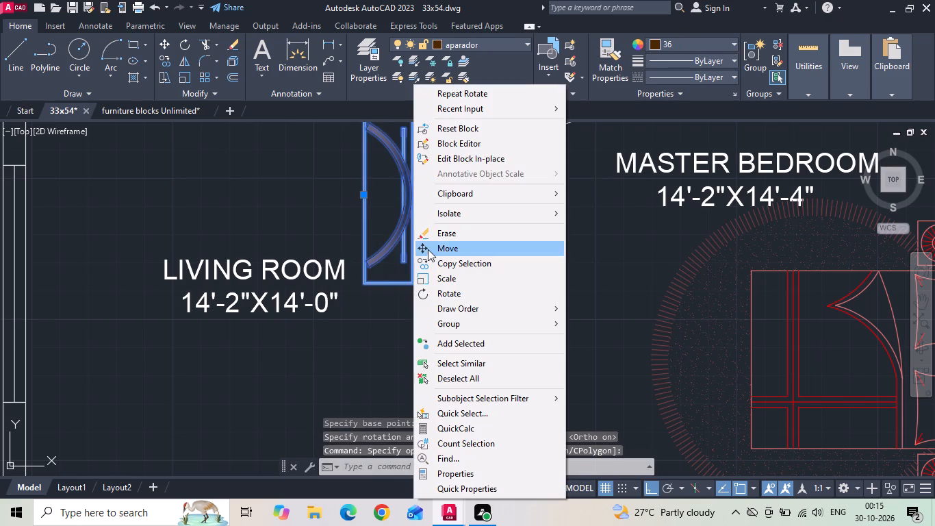
click(417, 195)
scroll(417, 199, down, 1)
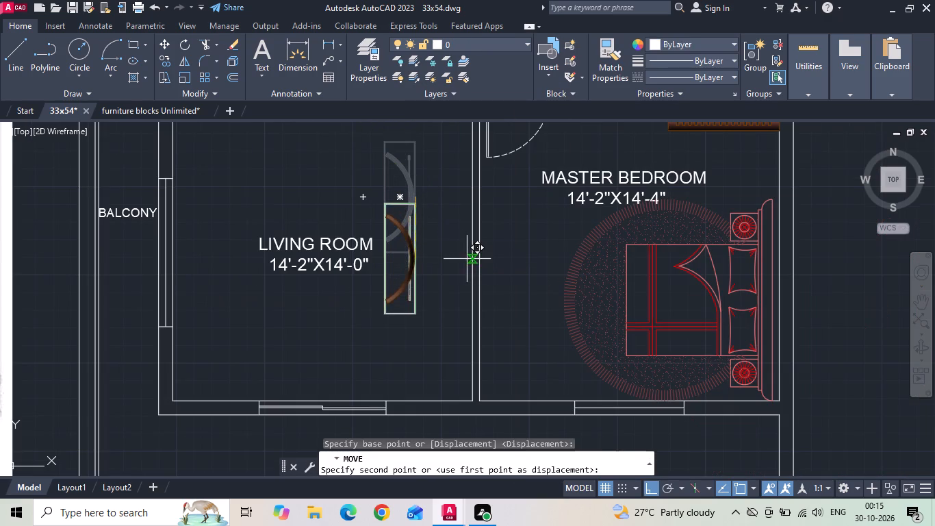
click(469, 246)
Copy the vertical TV unit from the first-floor living room to the east wall of the ground-floor living room.
scroll(452, 293, down, 1)
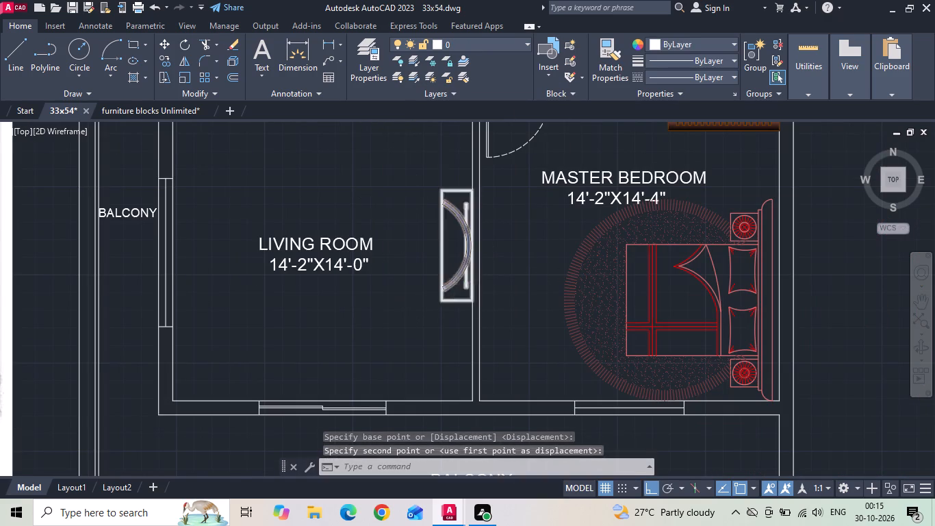
scroll(452, 297, down, 1)
click(452, 271)
click(442, 255)
right_click(442, 255)
click(468, 263)
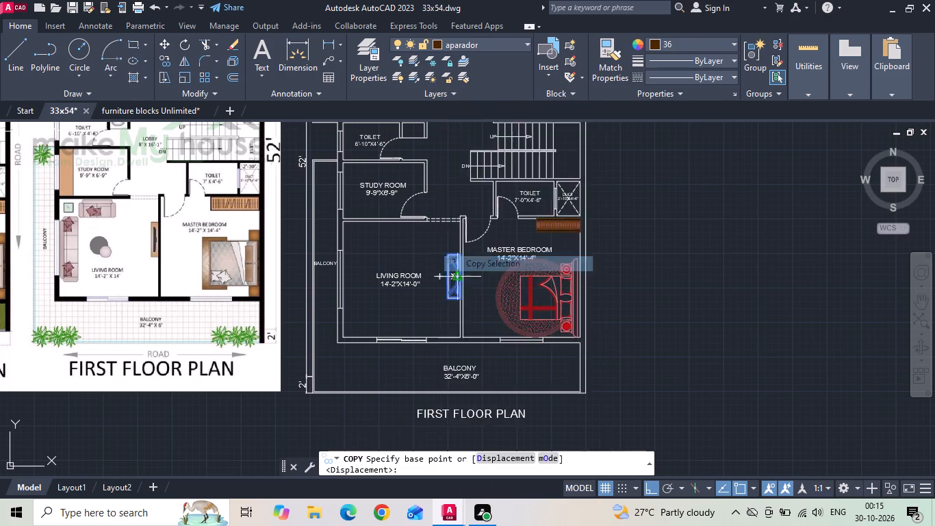
scroll(456, 277, up, 3)
click(461, 275)
scroll(472, 272, down, 4)
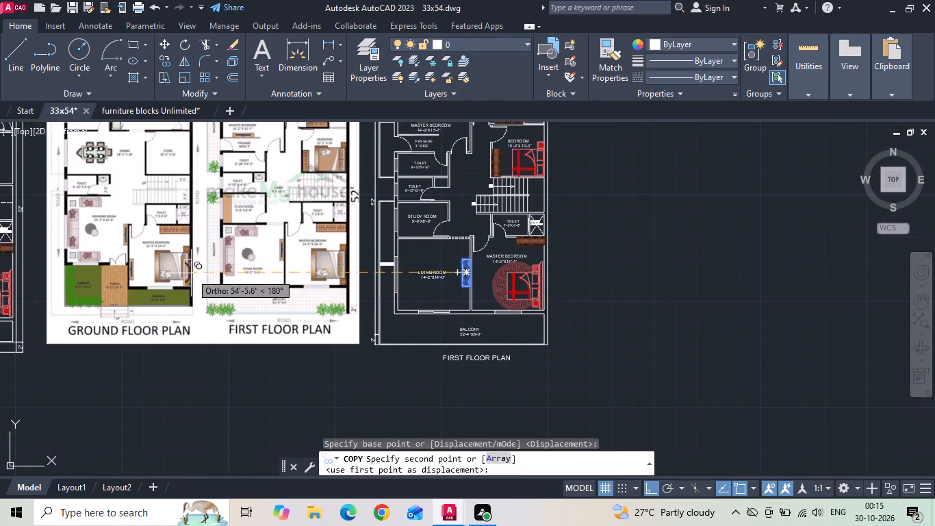
scroll(184, 268, up, 1)
middle_drag(185, 267, 498, 270)
scroll(112, 275, up, 2)
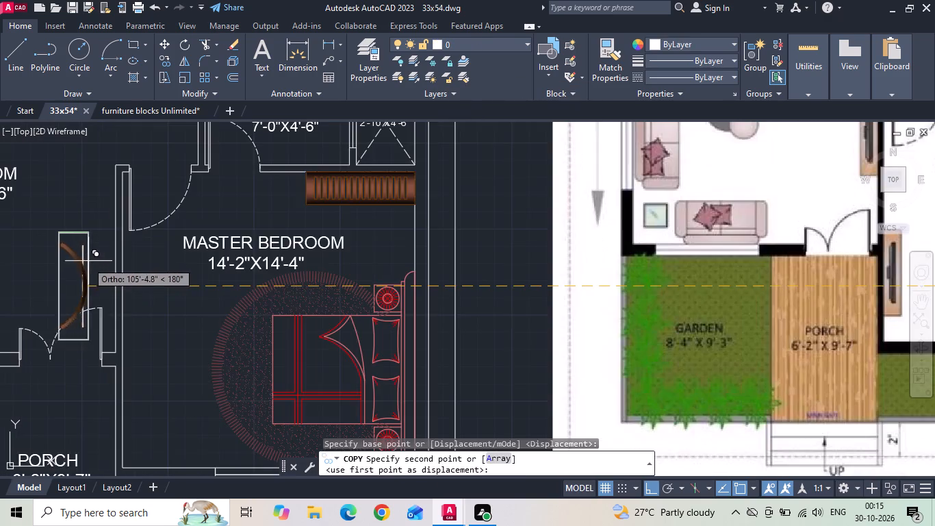
scroll(162, 278, down, 2)
middle_drag(81, 260, 141, 310)
scroll(151, 299, up, 2)
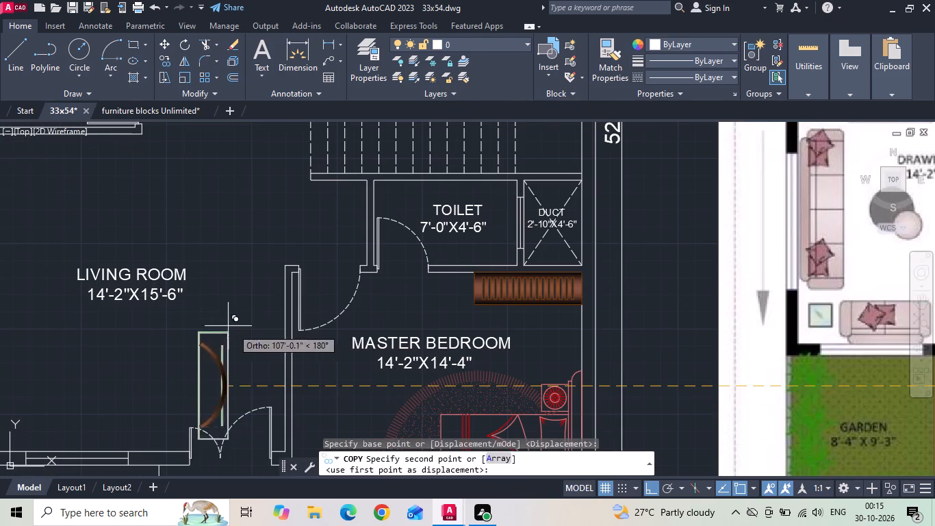
click(283, 306)
key(Escape)
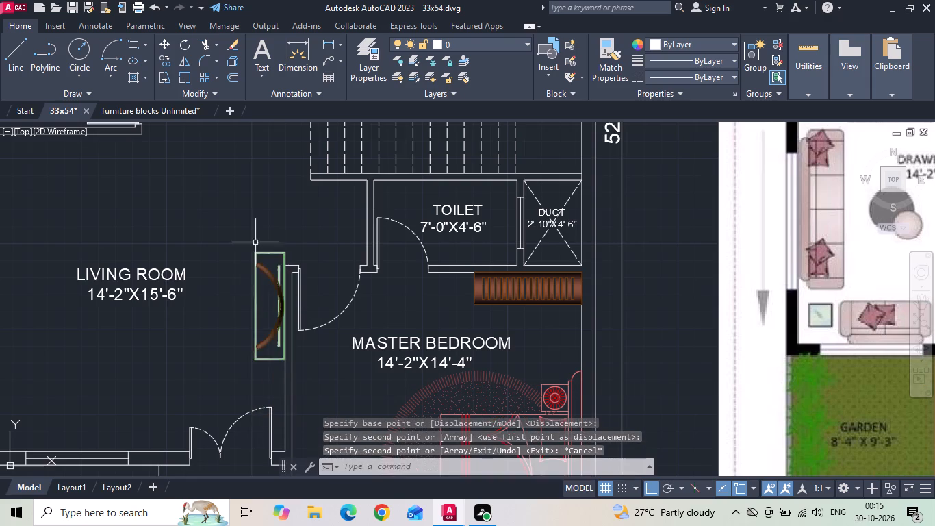
Move the copied ground-floor TV unit by its upper right corner to the wall corner beside the master bedroom door.
drag(255, 242, 249, 249)
click(245, 256)
right_click(244, 258)
click(279, 251)
scroll(279, 263, up, 3)
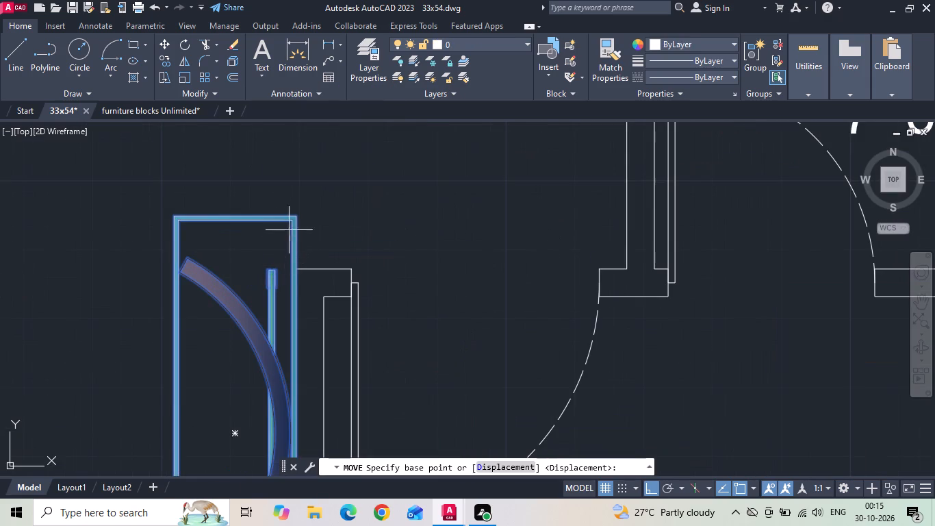
drag(298, 212, 298, 222)
click(292, 268)
scroll(300, 222, down, 3)
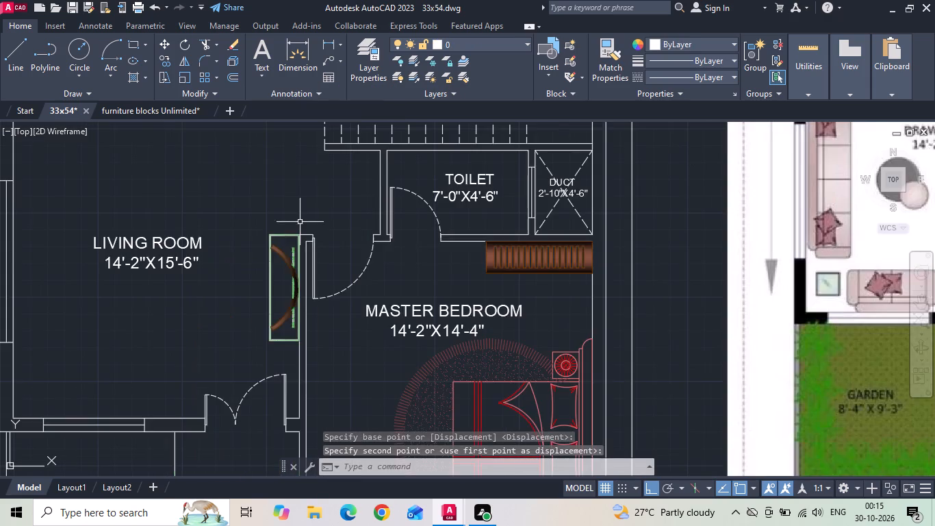
Move the slim TV block from the empty space east of the plans into the first-floor southern master bedroom, with Ortho off.
scroll(300, 223, down, 5)
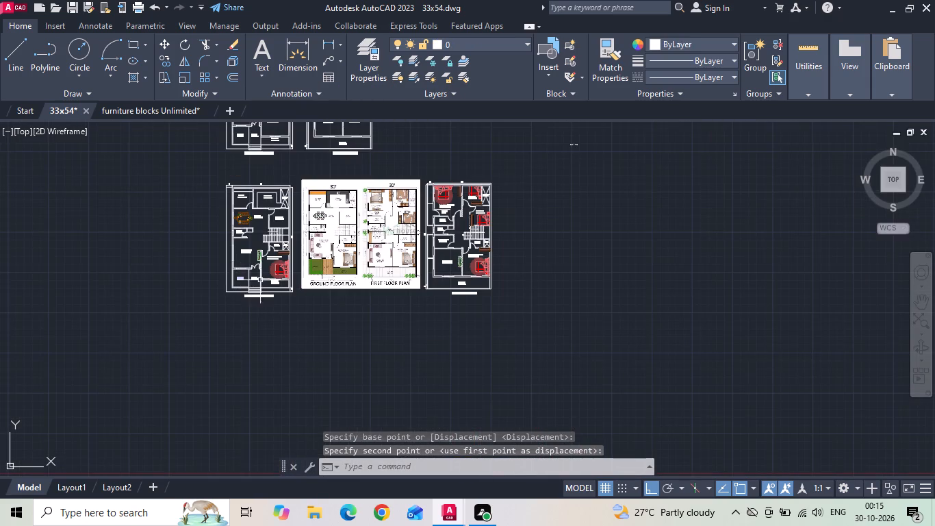
scroll(574, 136, up, 2)
drag(581, 142, 572, 160)
click(559, 171)
right_click(557, 171)
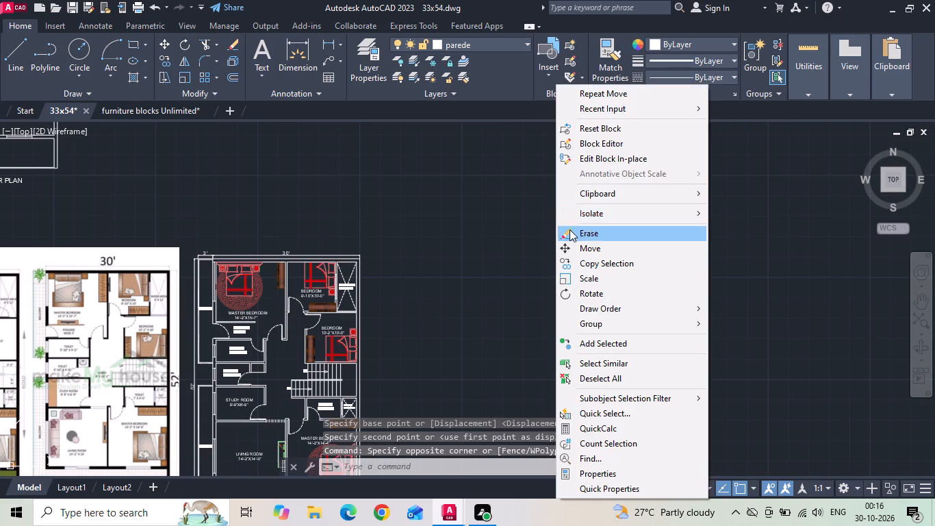
click(575, 245)
drag(576, 150, 569, 190)
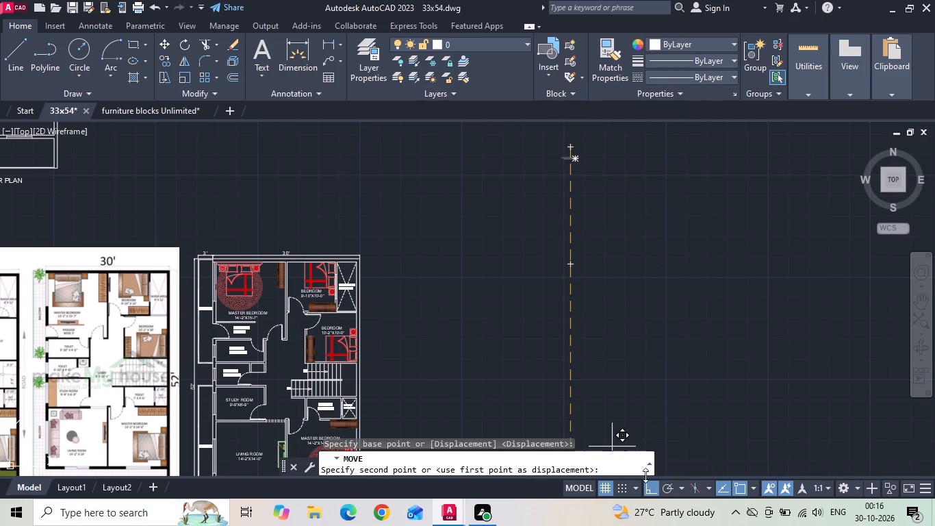
click(652, 481)
middle_drag(596, 364, 628, 93)
scroll(336, 179, up, 3)
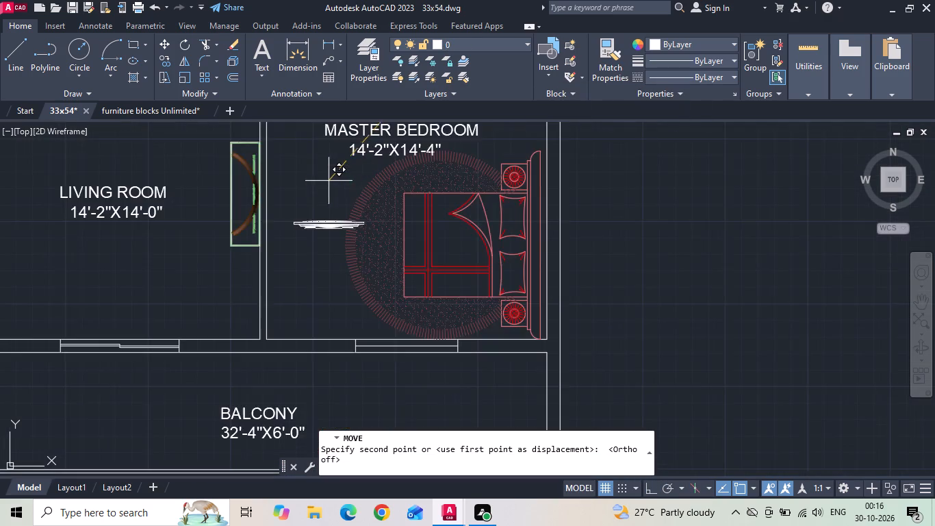
scroll(312, 190, up, 2)
click(308, 186)
key(Escape)
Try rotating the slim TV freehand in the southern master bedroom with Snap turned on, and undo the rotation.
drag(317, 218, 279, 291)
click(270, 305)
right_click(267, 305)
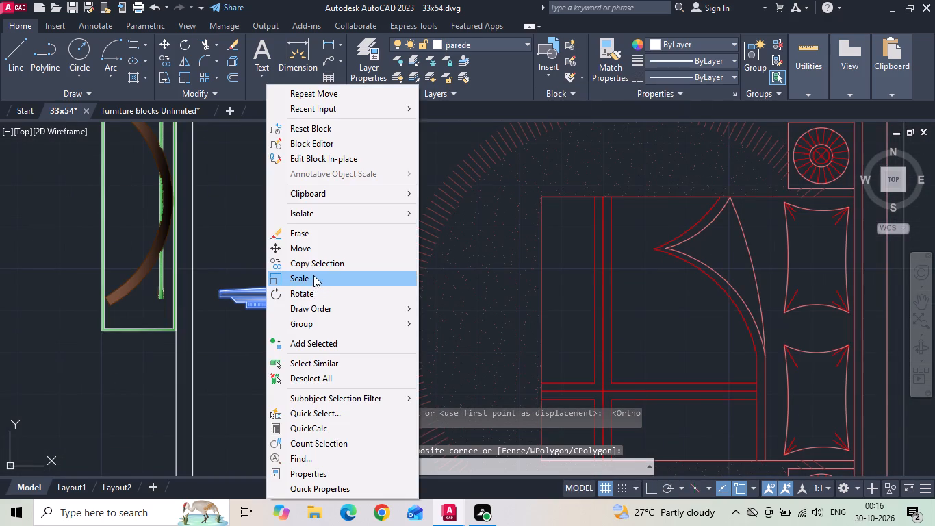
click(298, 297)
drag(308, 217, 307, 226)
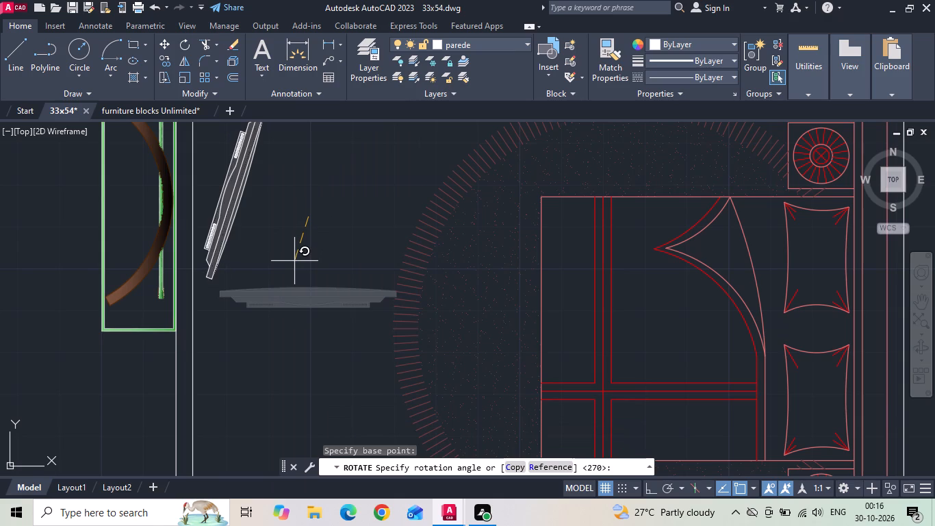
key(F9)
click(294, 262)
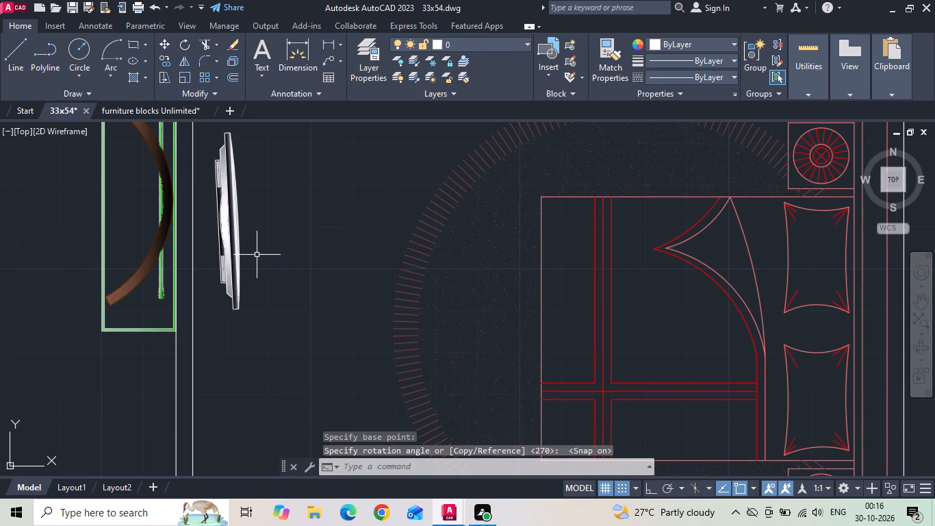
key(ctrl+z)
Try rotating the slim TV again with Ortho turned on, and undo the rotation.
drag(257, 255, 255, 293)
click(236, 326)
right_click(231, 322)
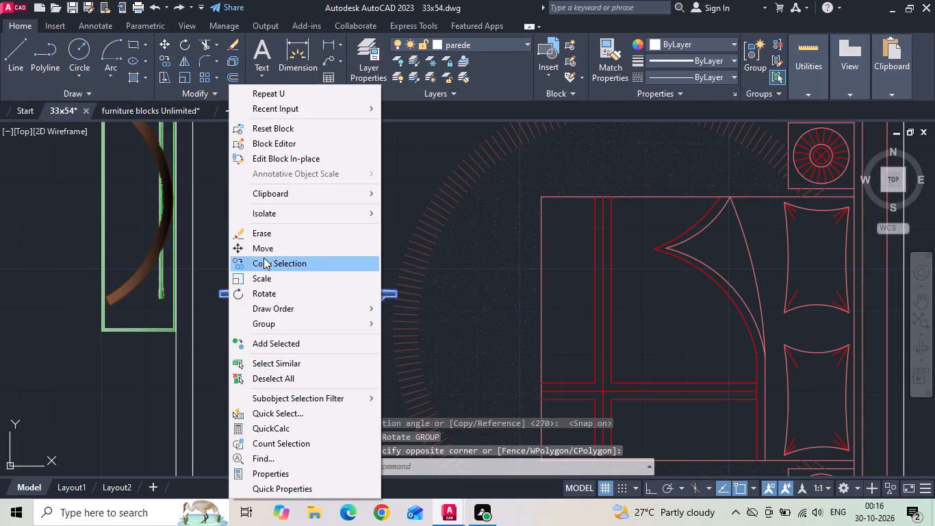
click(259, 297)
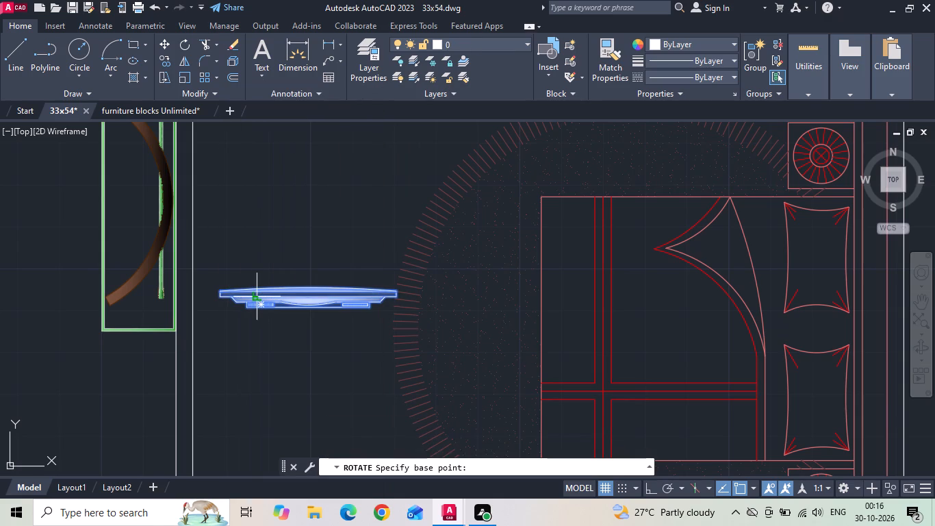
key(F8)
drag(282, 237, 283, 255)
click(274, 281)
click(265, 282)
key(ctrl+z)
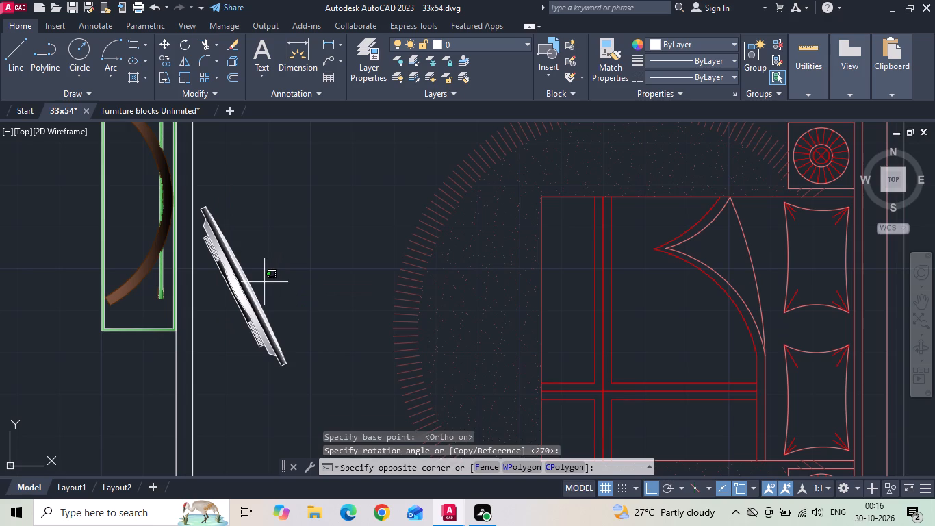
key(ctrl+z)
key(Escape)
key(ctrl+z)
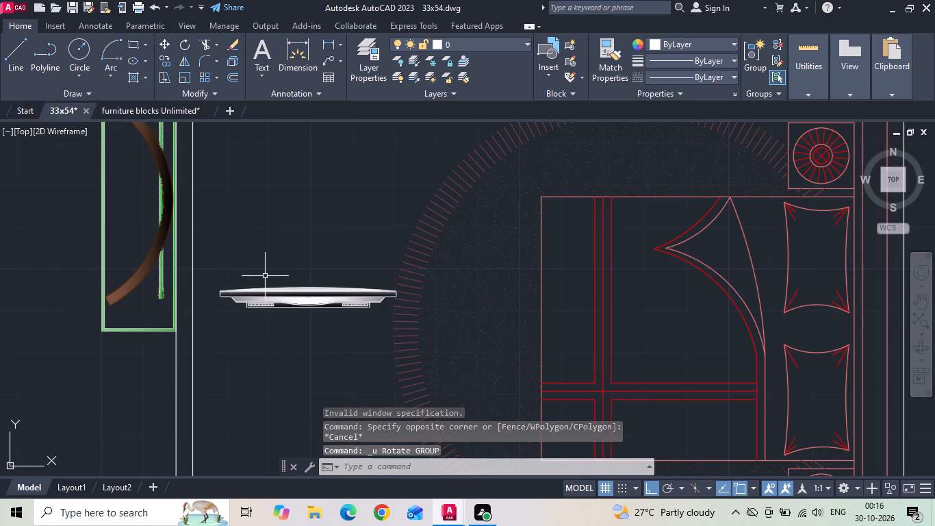
Rotate the slim TV in the southern master bedroom by 180 degrees.
drag(291, 264, 273, 324)
click(272, 325)
right_click(286, 247)
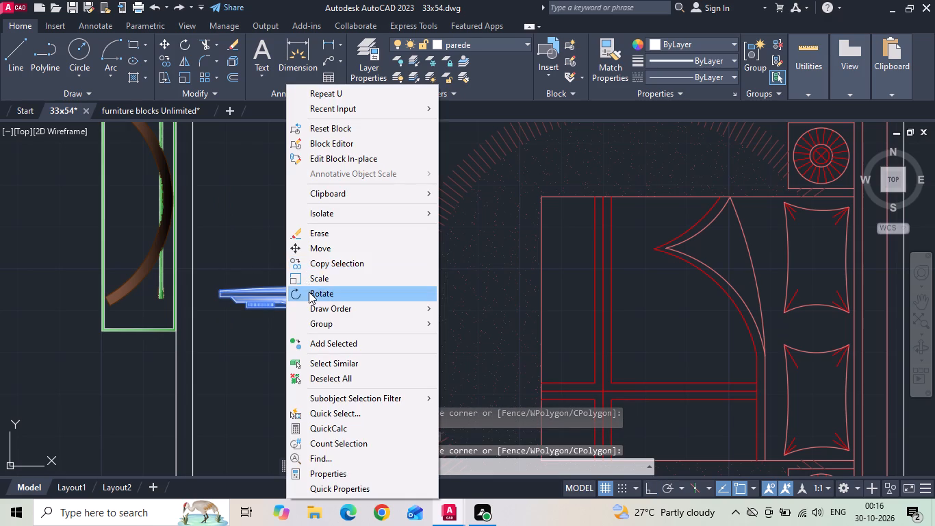
click(309, 292)
click(313, 249)
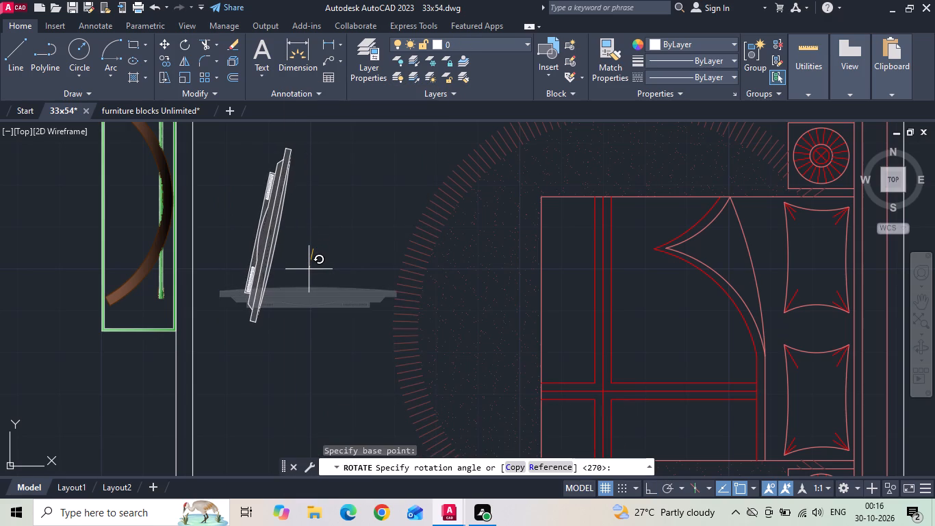
text(180)
key(Return)
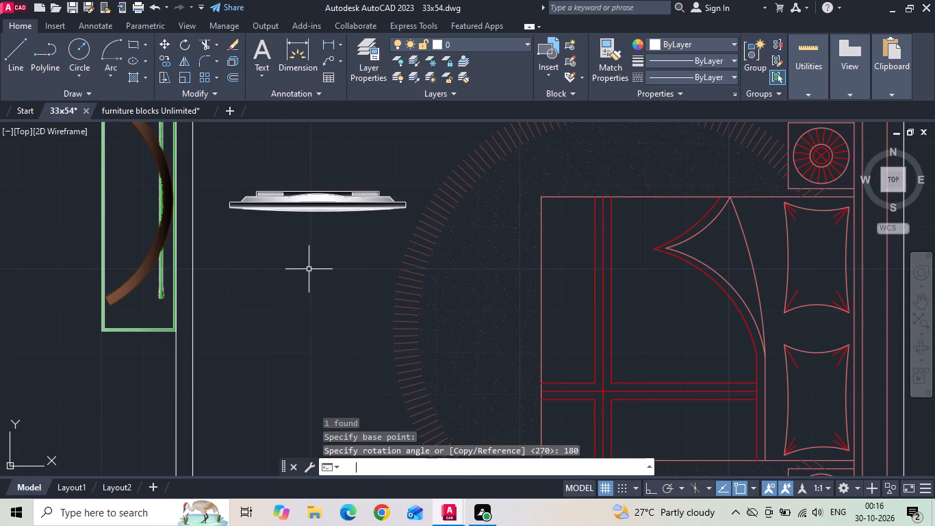
Rotate the slim TV a further 90 degrees with Ortho on so it stands vertically.
drag(309, 270, 294, 245)
click(272, 185)
right_click(272, 185)
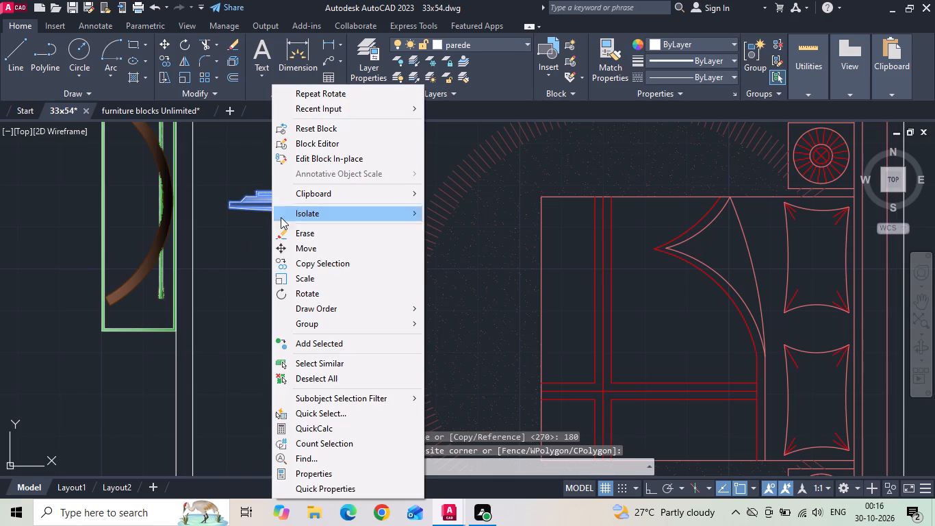
click(303, 292)
click(318, 269)
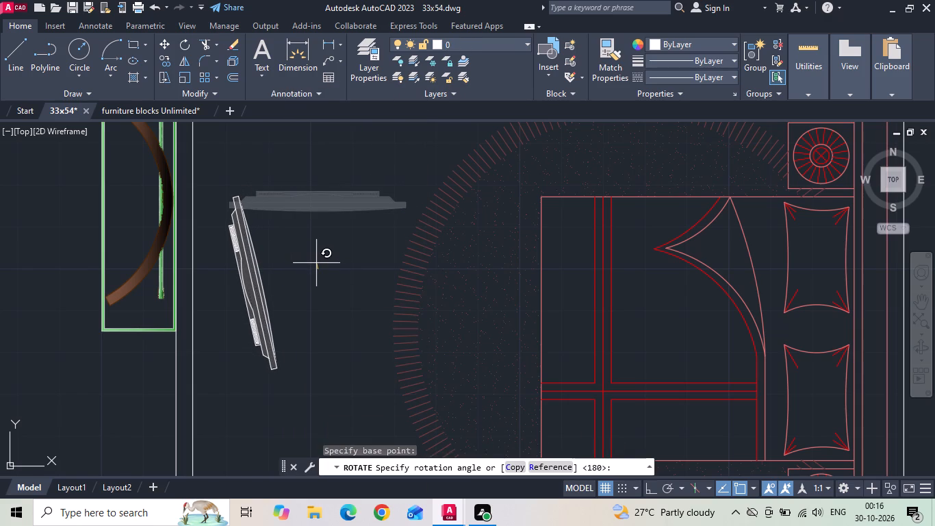
key(F8)
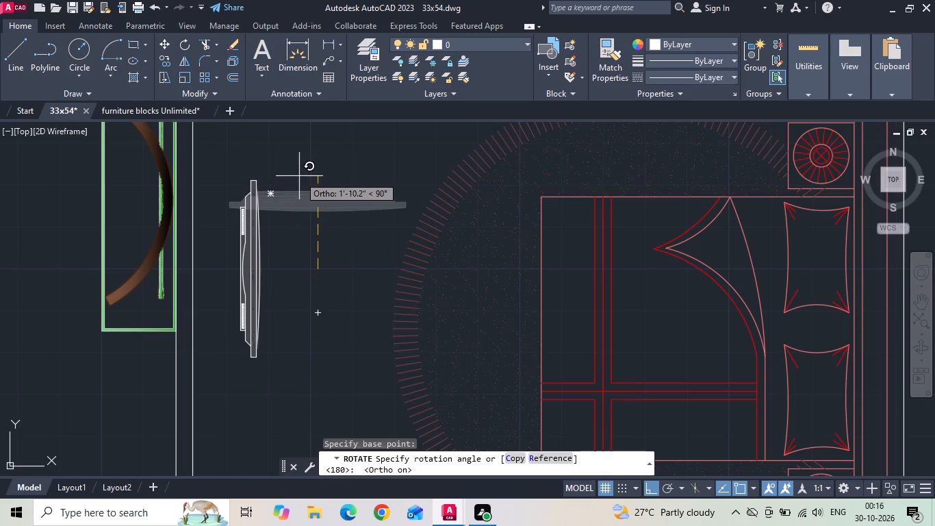
scroll(299, 176, up, 2)
click(309, 158)
Move the vertical slim TV by its back edge against the west wall of the first-floor southern master bedroom.
drag(257, 255, 197, 312)
click(188, 318)
right_click(186, 318)
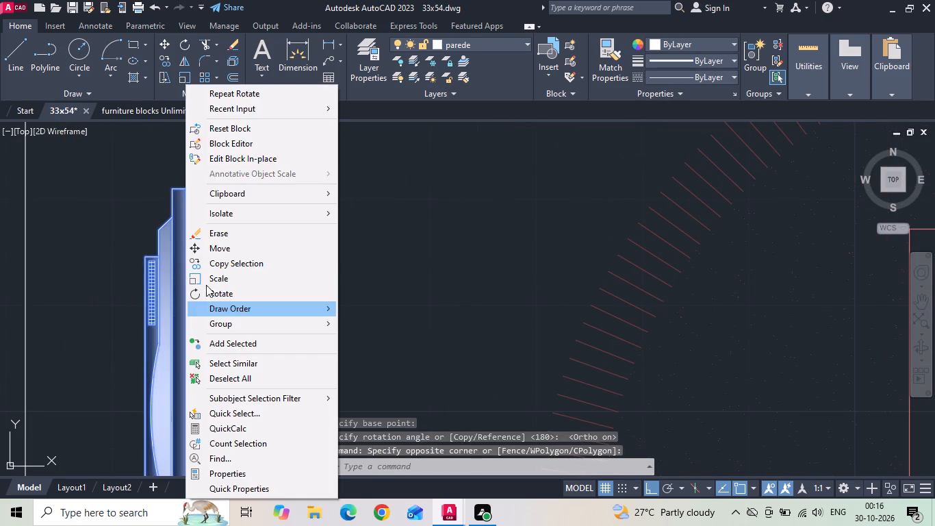
click(233, 251)
scroll(246, 246, down, 2)
drag(209, 313, 203, 314)
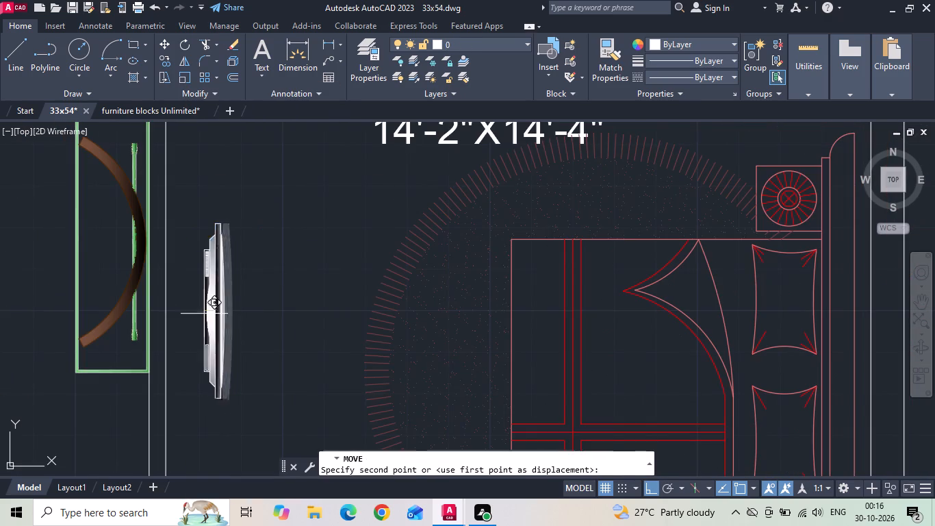
scroll(179, 303, down, 2)
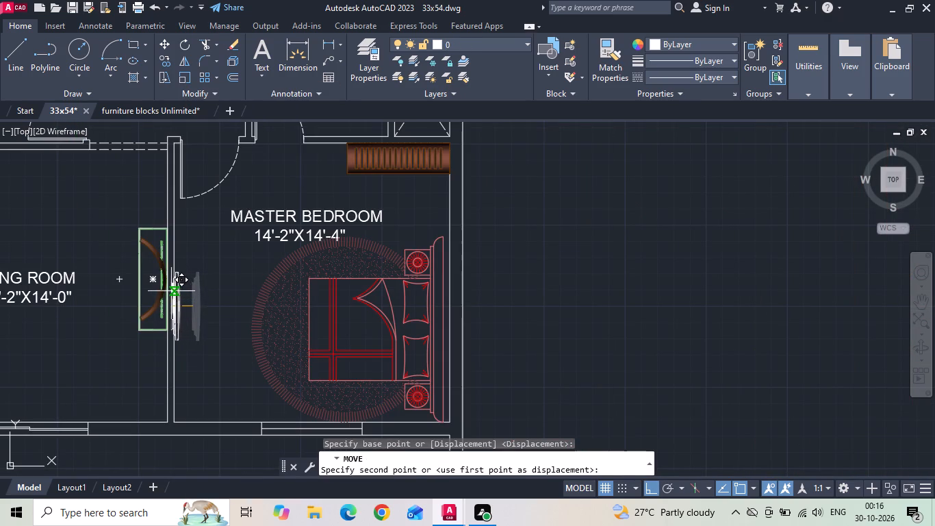
click(169, 284)
Copy the slim TV north to the corridor wall outside the first-floor northern master bedroom.
click(181, 278)
right_click(181, 278)
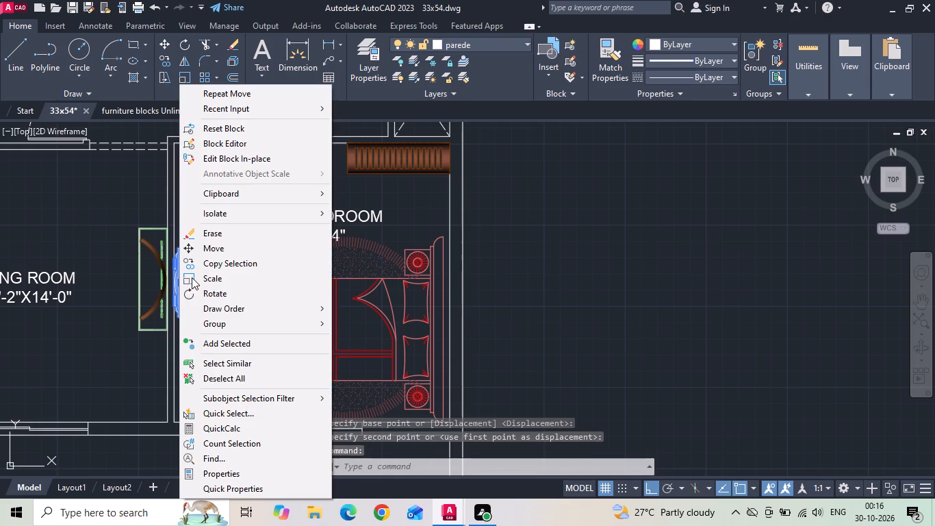
click(207, 266)
scroll(187, 287, down, 3)
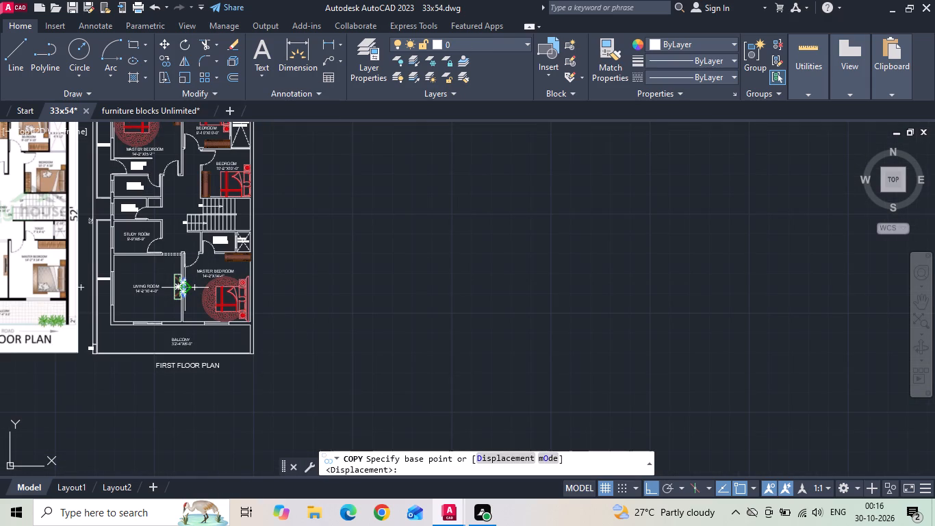
click(184, 289)
middle_drag(196, 255, 246, 357)
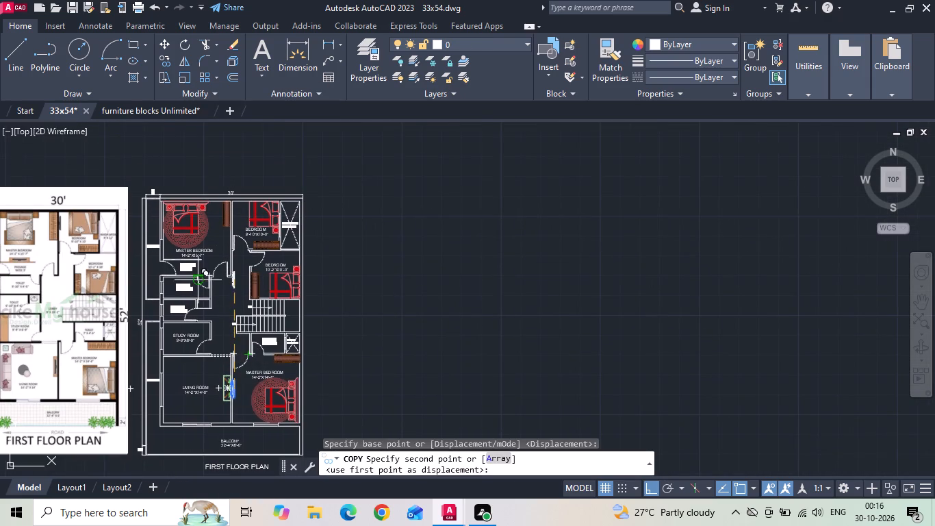
scroll(201, 267, up, 4)
click(242, 234)
key(Escape)
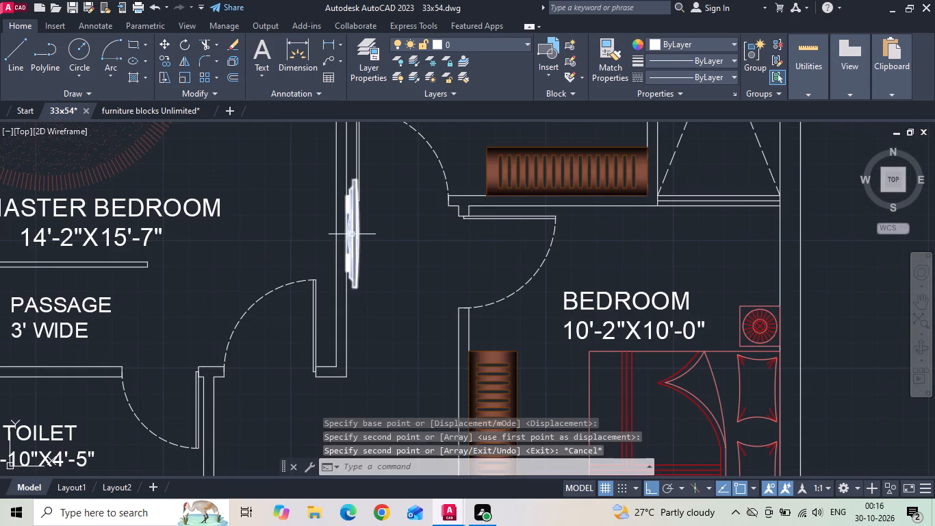
Rotate the copied slim TV by 90 degrees with Ortho on so it lies horizontally.
click(355, 236)
right_click(356, 236)
click(379, 293)
click(391, 269)
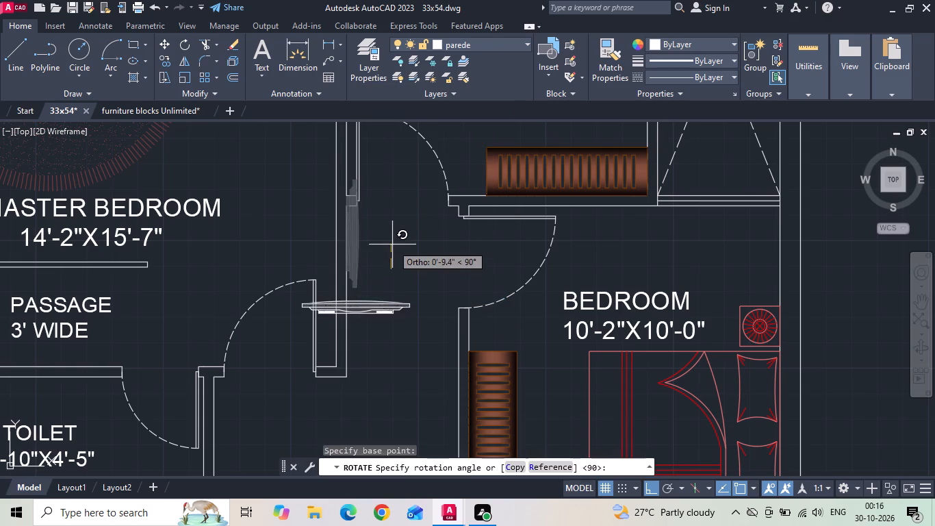
click(392, 245)
Move the horizontal slim TV by its back edge onto the south wall of the first-floor northern master bedroom, beside the passage.
drag(379, 270, 364, 306)
click(363, 308)
right_click(363, 308)
click(398, 251)
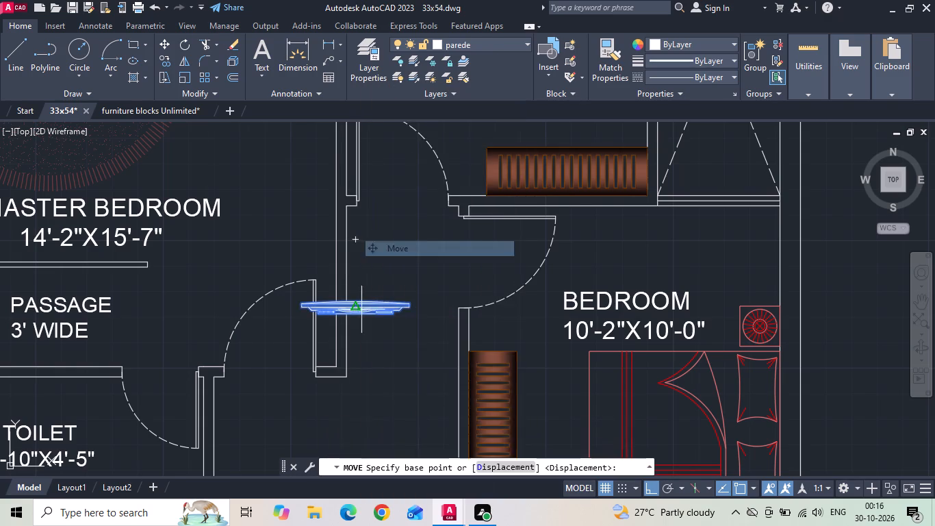
scroll(361, 310, up, 3)
click(338, 333)
scroll(452, 305, down, 4)
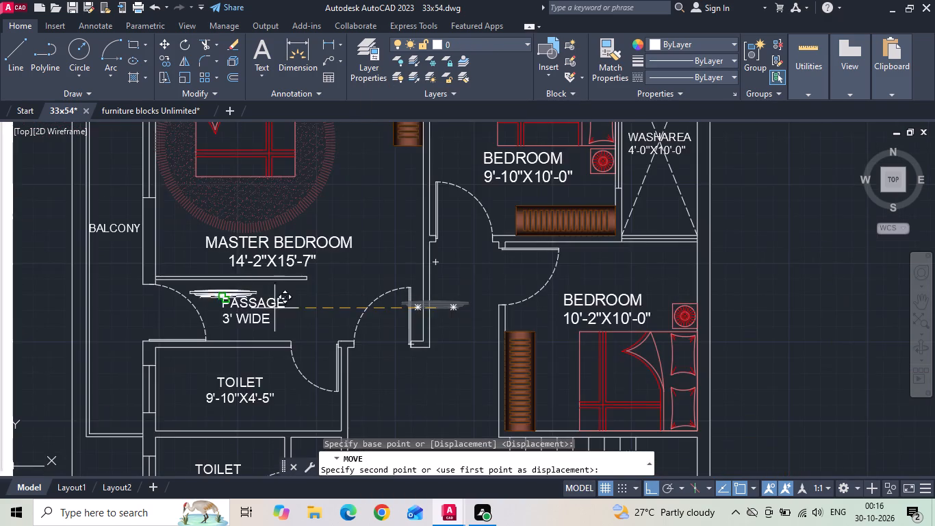
scroll(233, 297, up, 2)
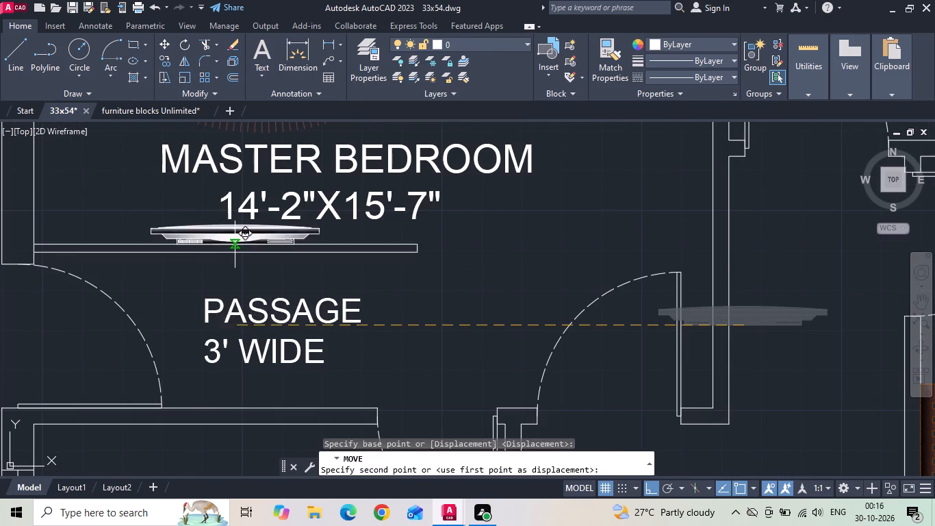
click(228, 245)
Copy the vertical slim TV from the first-floor southern master bedroom to the west wall of the ground-floor master bedroom.
scroll(341, 251, down, 3)
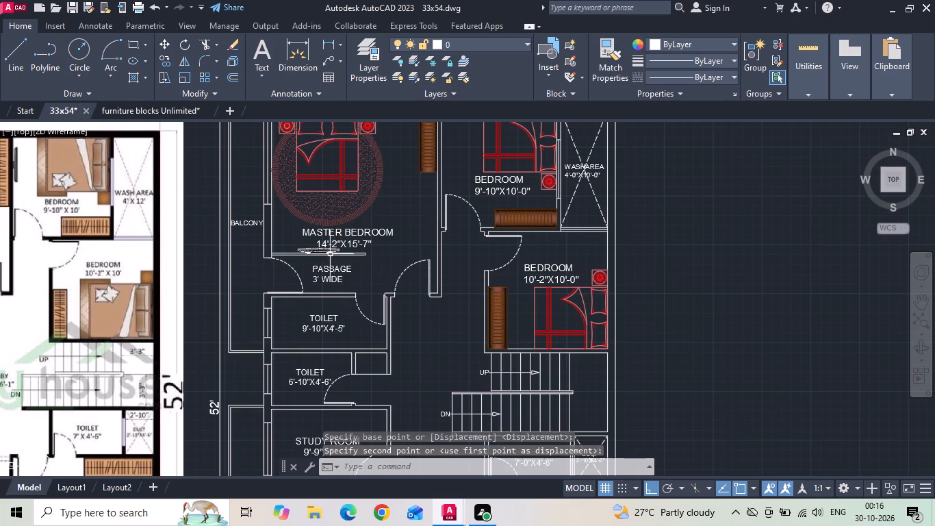
scroll(325, 247, up, 1)
scroll(374, 186, down, 4)
scroll(409, 336, up, 2)
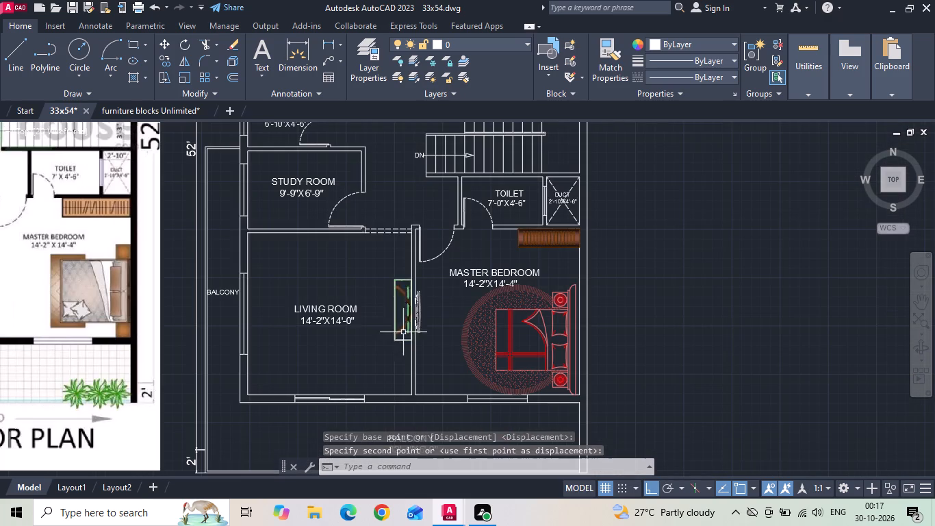
click(420, 308)
right_click(420, 307)
click(452, 266)
scroll(412, 321, up, 4)
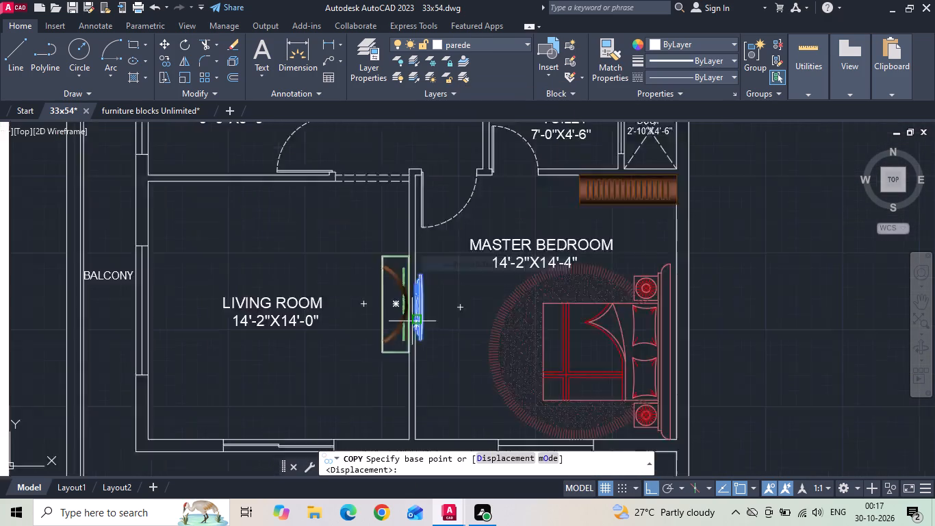
click(416, 288)
scroll(524, 259, down, 4)
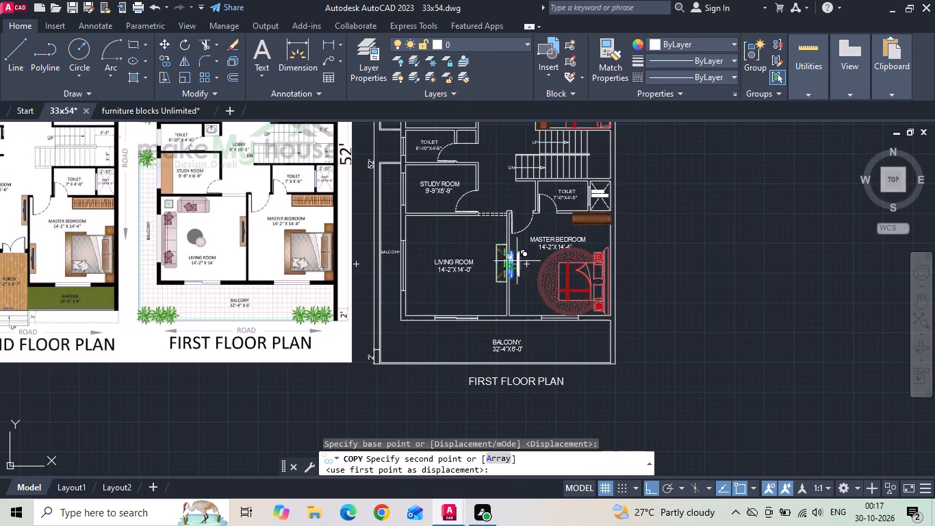
middle_drag(111, 252, 491, 242)
scroll(40, 260, up, 2)
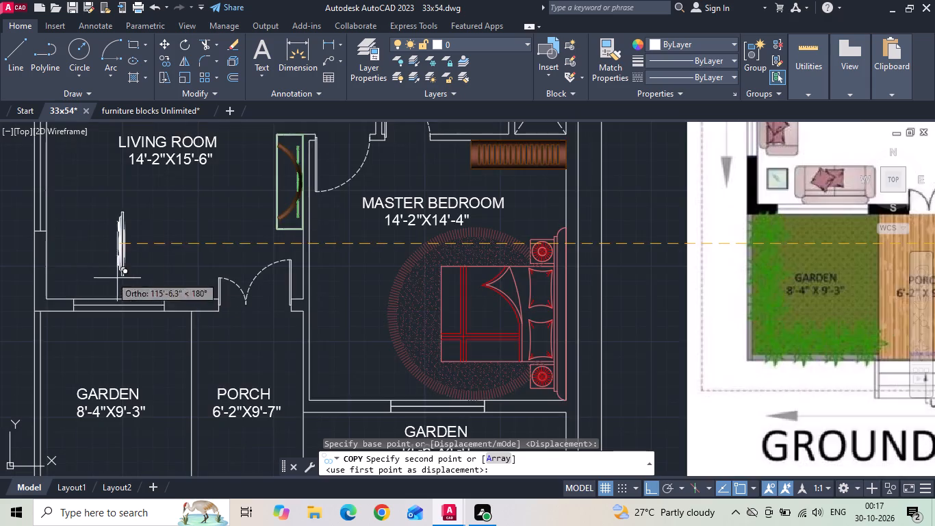
scroll(320, 315, up, 1)
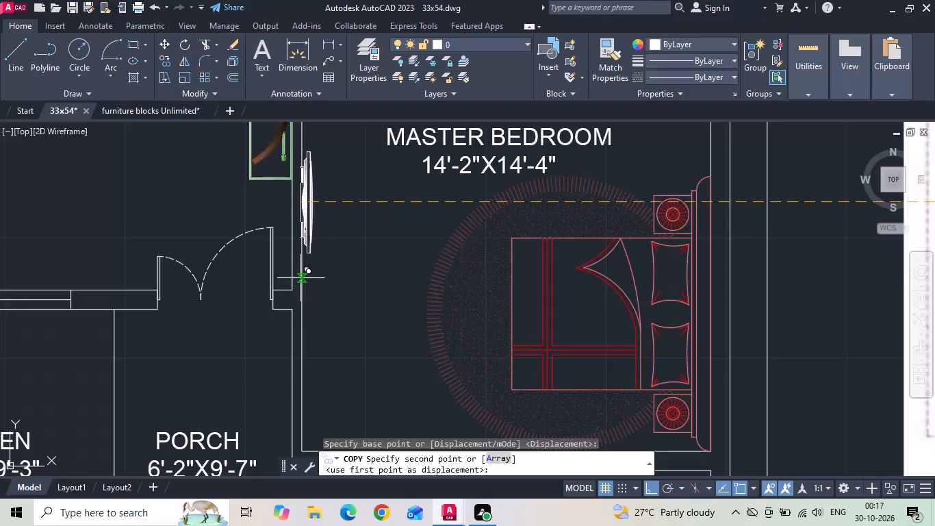
scroll(297, 315, down, 1)
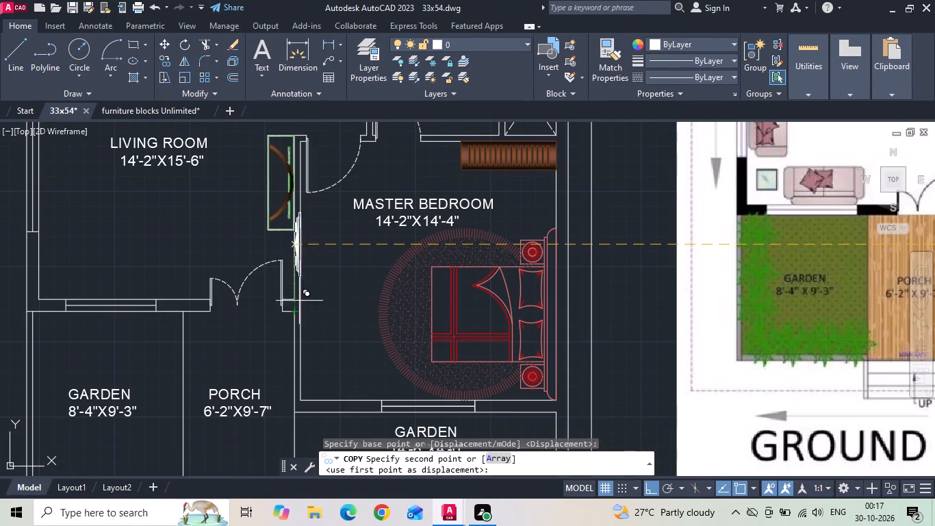
click(298, 273)
key(Escape)
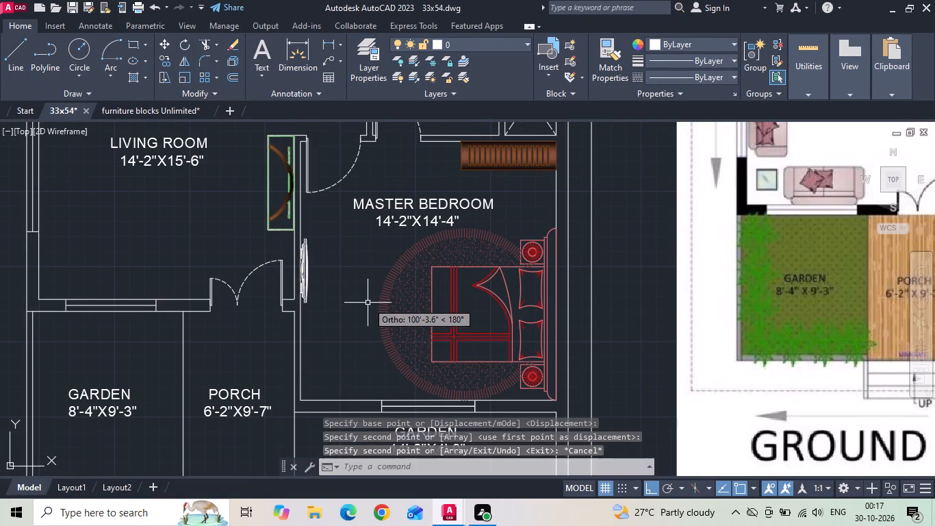
Save the 33x54 drawing.
key(ctrl+s)
Browse the sofa layouts in the furniture blocks Unlimited drawing, comparing them with the reference plan's living room seating.
scroll(369, 305, down, 2)
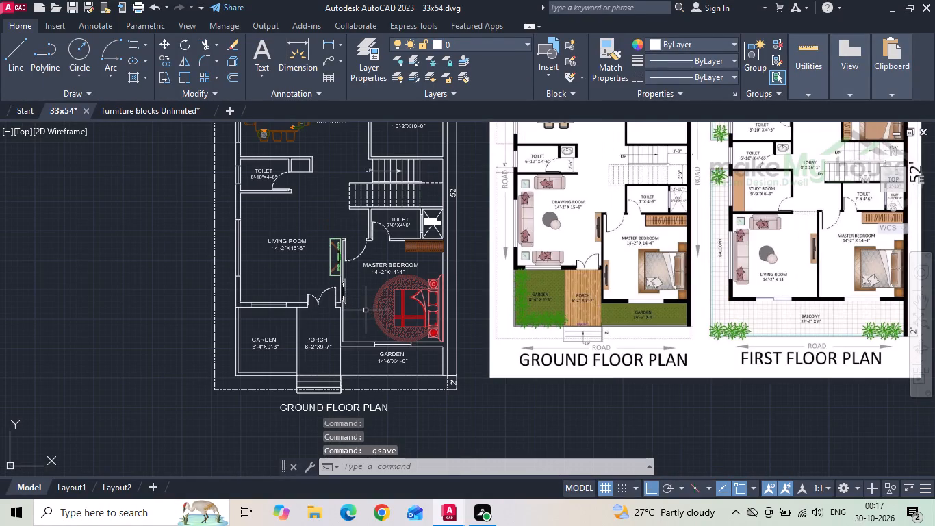
click(149, 116)
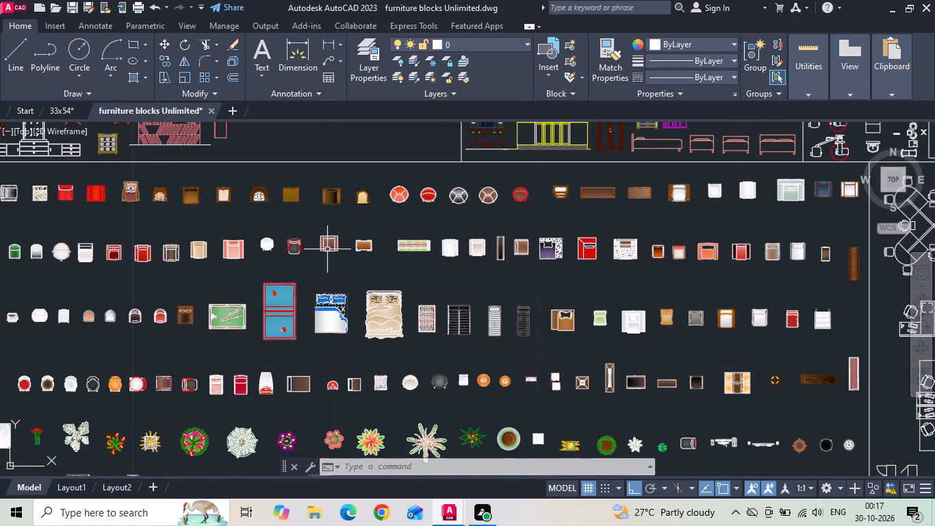
scroll(327, 249, down, 4)
scroll(418, 392, up, 4)
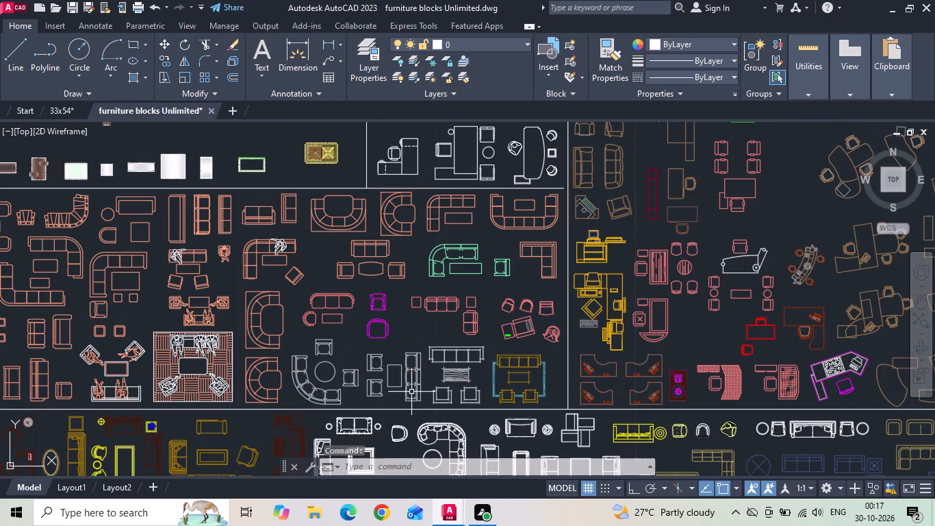
scroll(409, 203, down, 2)
scroll(517, 381, up, 2)
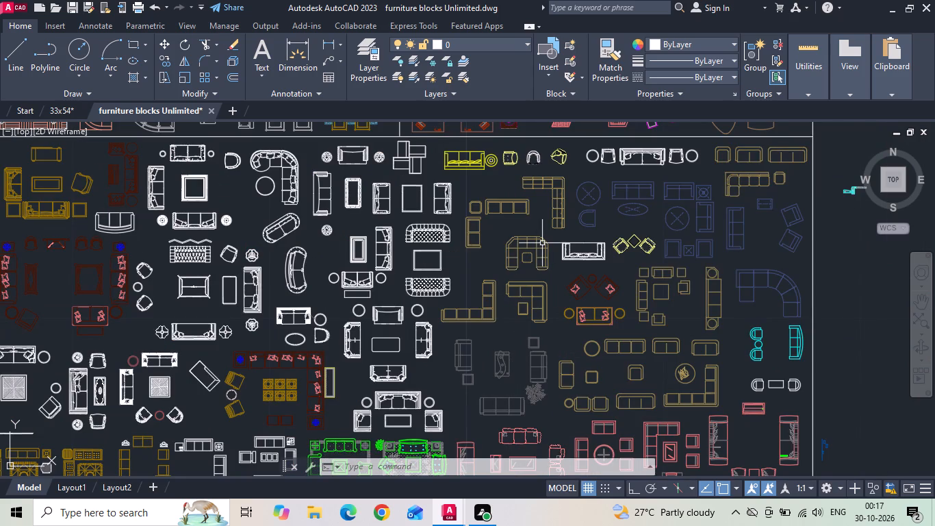
middle_drag(81, 308, 234, 301)
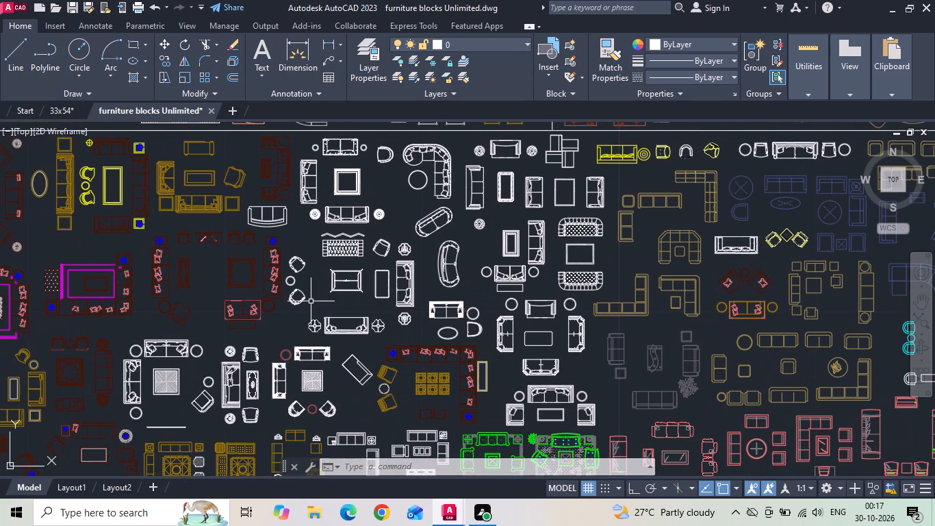
click(64, 115)
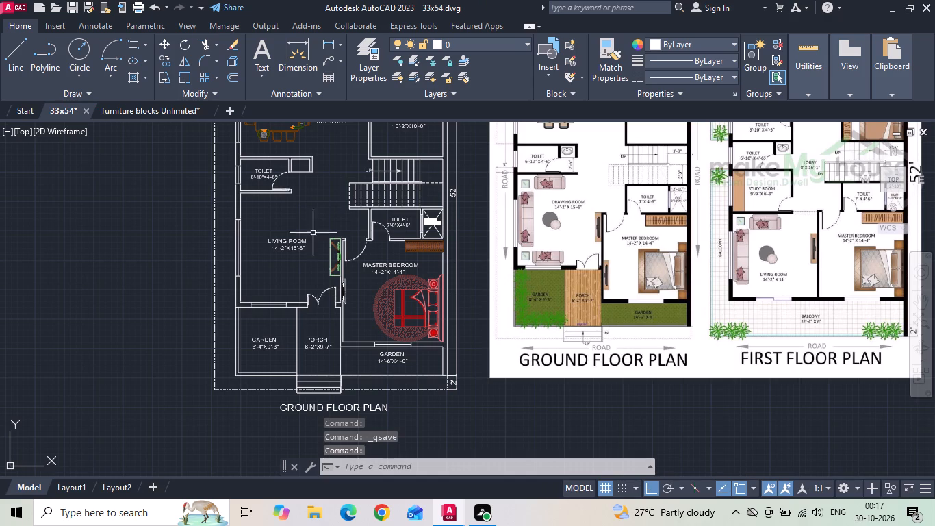
click(157, 114)
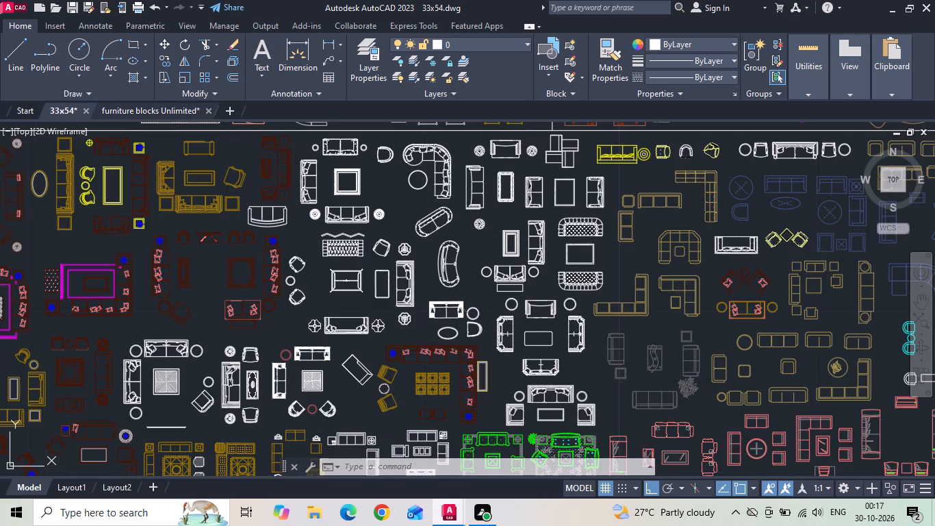
middle_drag(225, 316, 497, 301)
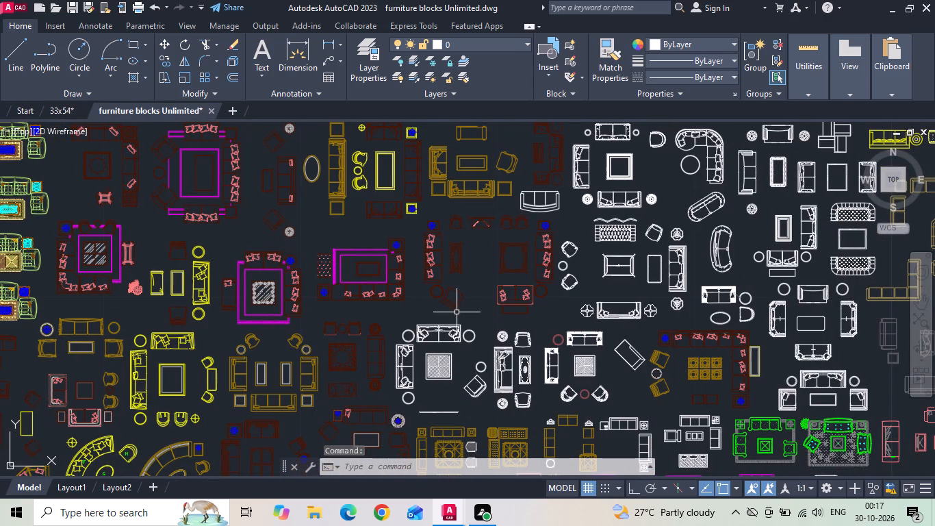
Save the furniture blocks Unlimited drawing.
key(ctrl+s)
Copy the cushioned three-seat sofa, two-seat sofa and both adjoining side tables from the furniture blocks drawing to the clipboard.
scroll(472, 295, down, 1)
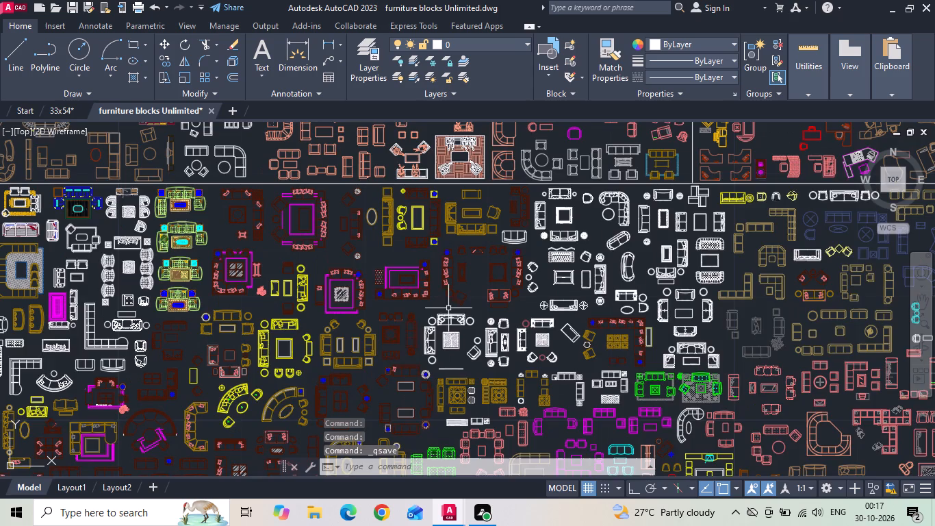
scroll(393, 342, down, 1)
scroll(198, 421, up, 2)
middle_drag(128, 410, 332, 355)
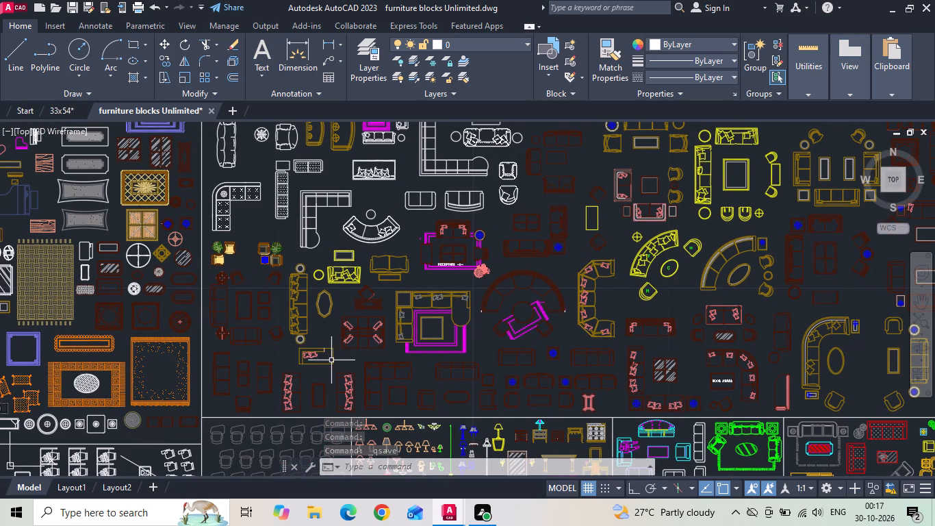
middle_drag(537, 380, 512, 298)
scroll(663, 313, up, 2)
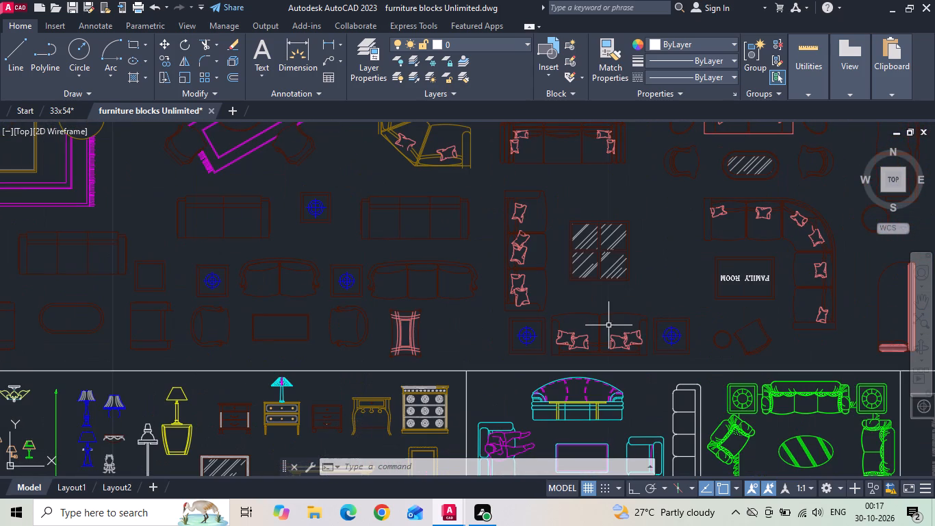
click(530, 301)
scroll(511, 282, down, 1)
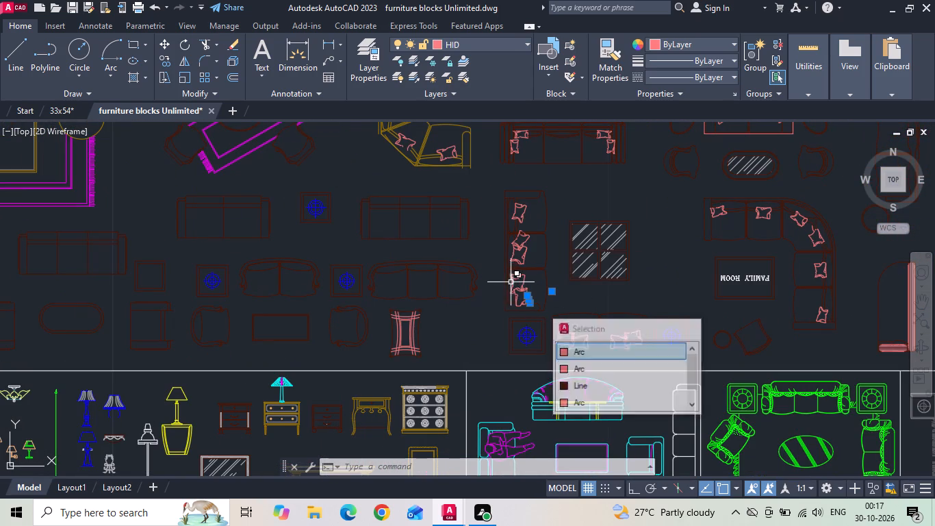
key(Escape)
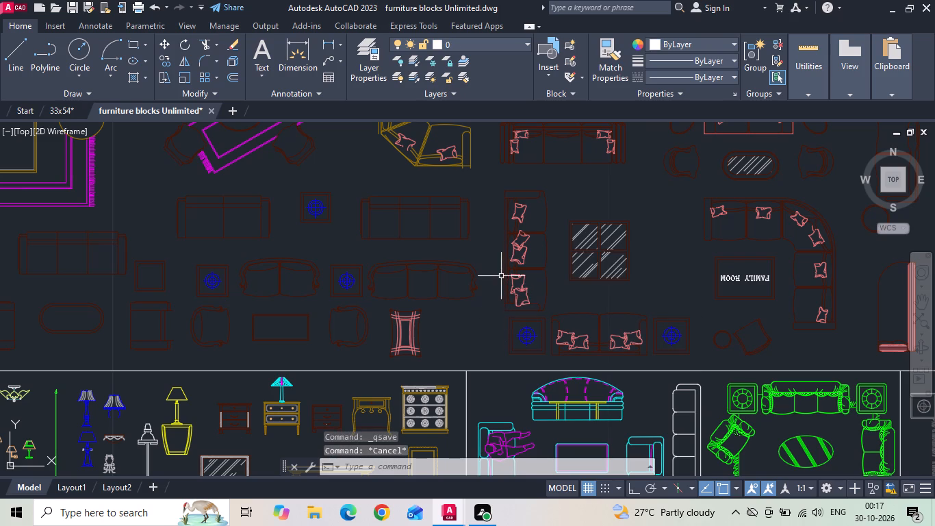
click(489, 186)
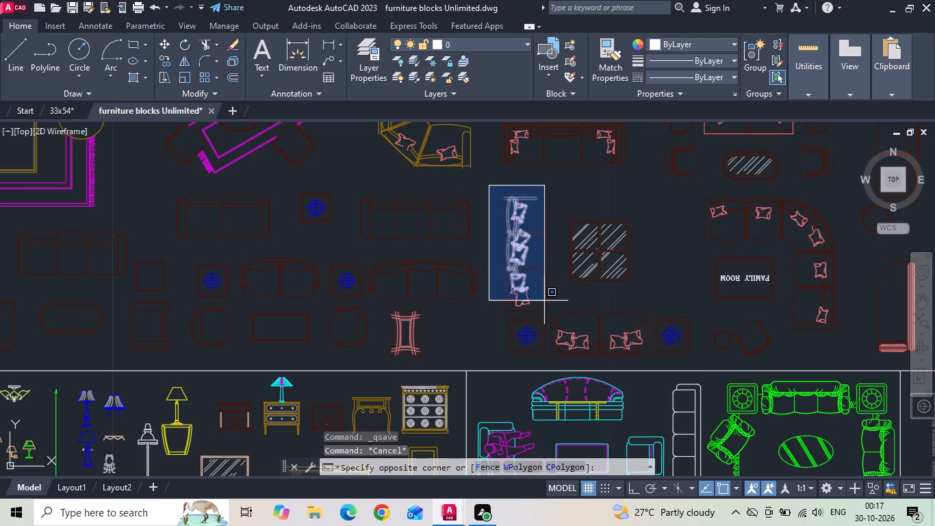
click(554, 318)
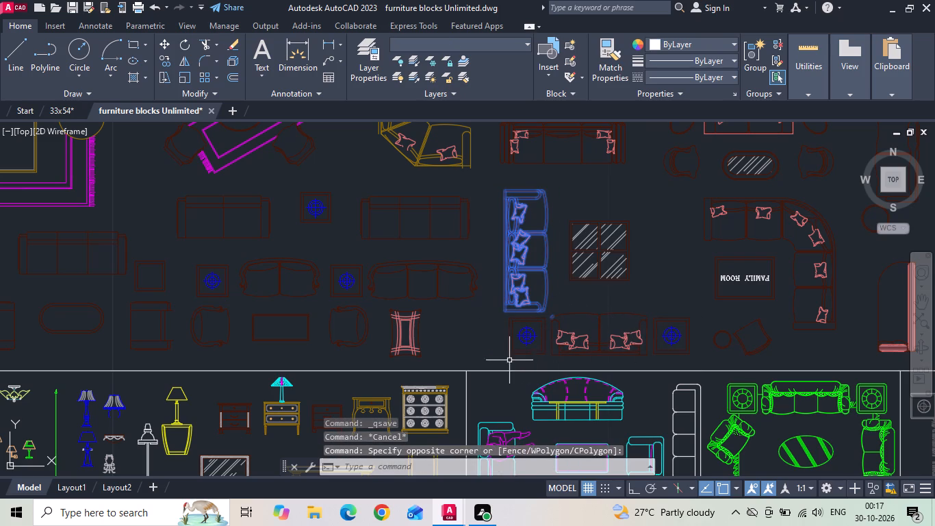
drag(498, 357, 505, 354)
click(687, 303)
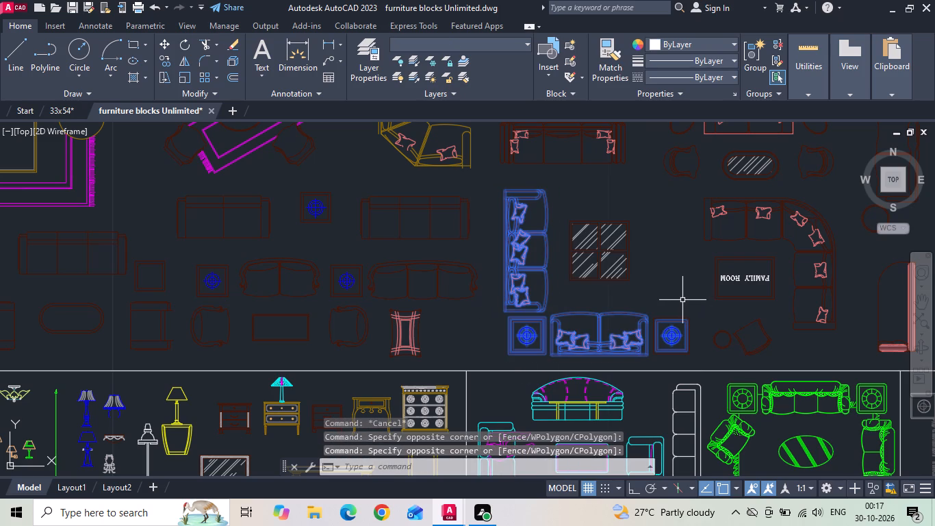
key(ctrl+c)
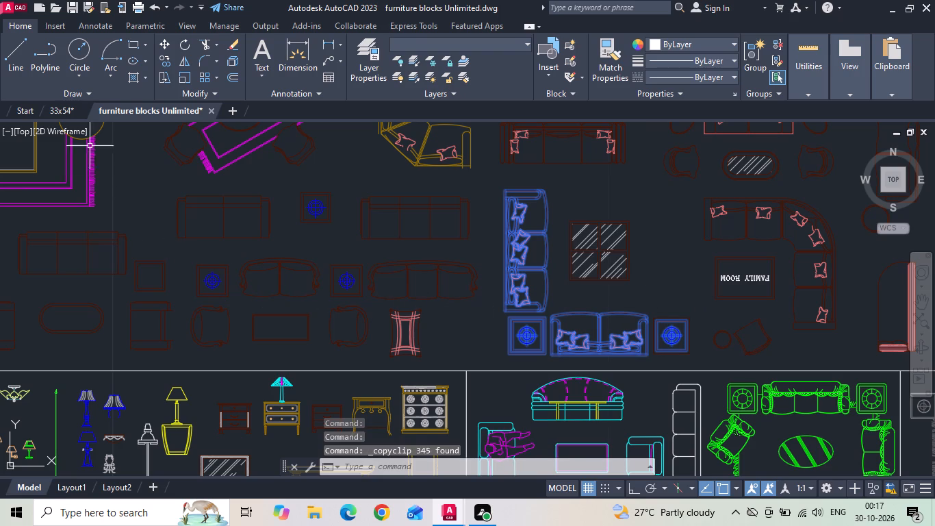
Paste the copied sofa set into the 33x54 drawing, in the empty space west of the ground floor plan.
click(71, 115)
key(ctrl+v)
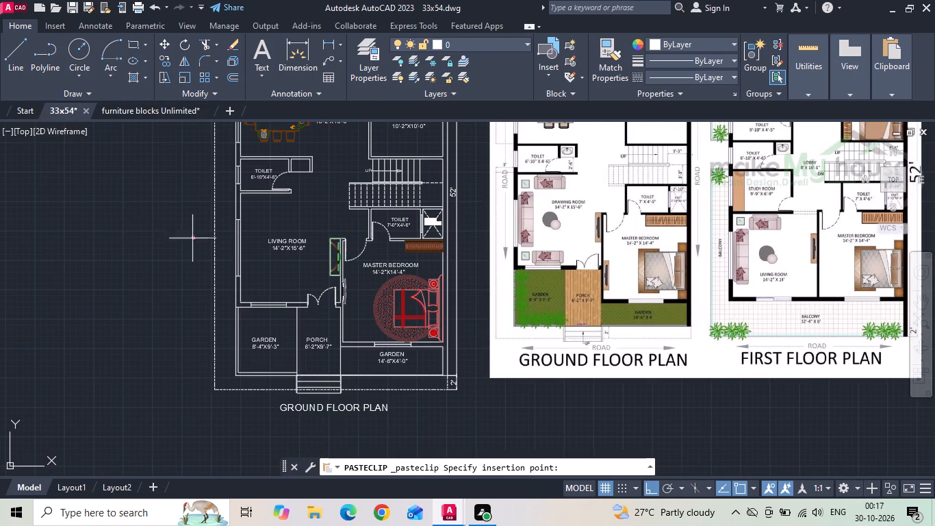
scroll(315, 246, down, 1)
click(149, 278)
Scale the pasted sofa set by a factor of 39.3701.
drag(120, 312, 168, 271)
click(187, 250)
right_click(175, 251)
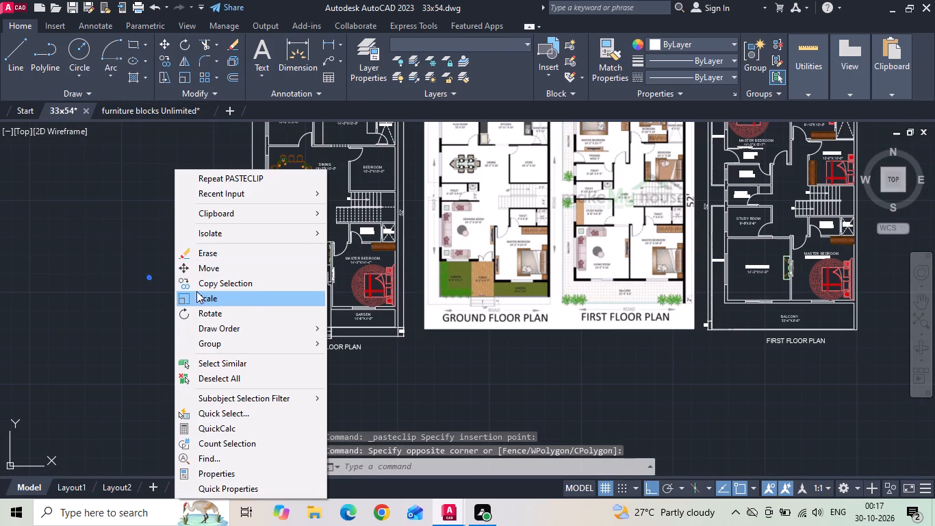
click(196, 299)
drag(152, 279, 152, 292)
text(39.3701)
key(Return)
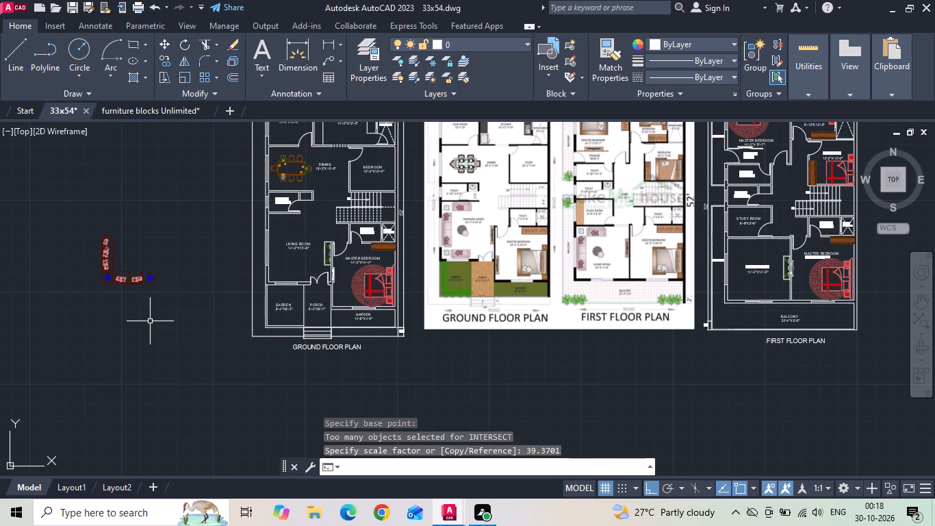
Delete the side table at the east end of the pasted two-seat sofa.
scroll(29, 303, up, 1)
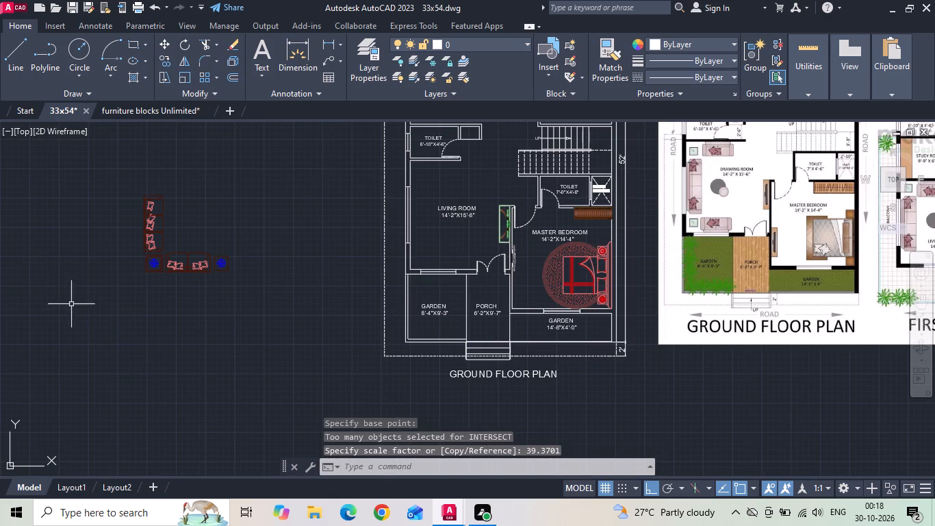
scroll(130, 253, up, 2)
scroll(205, 265, up, 1)
scroll(311, 317, down, 3)
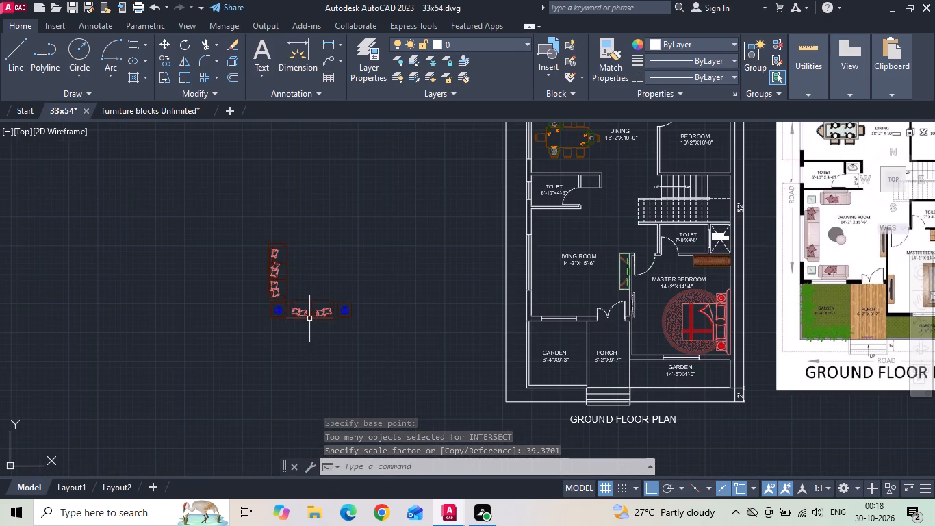
scroll(339, 325, up, 2)
drag(384, 321, 383, 315)
click(335, 238)
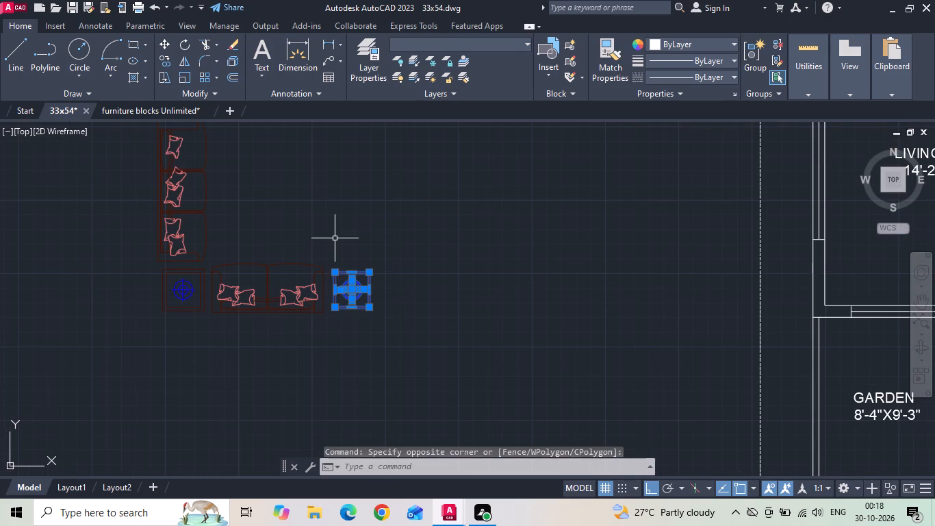
key(Delete)
Mirror the two-seat sofa and corner side table about the three-seat sofa's horizontal centreline, keeping the originals.
drag(370, 245, 345, 273)
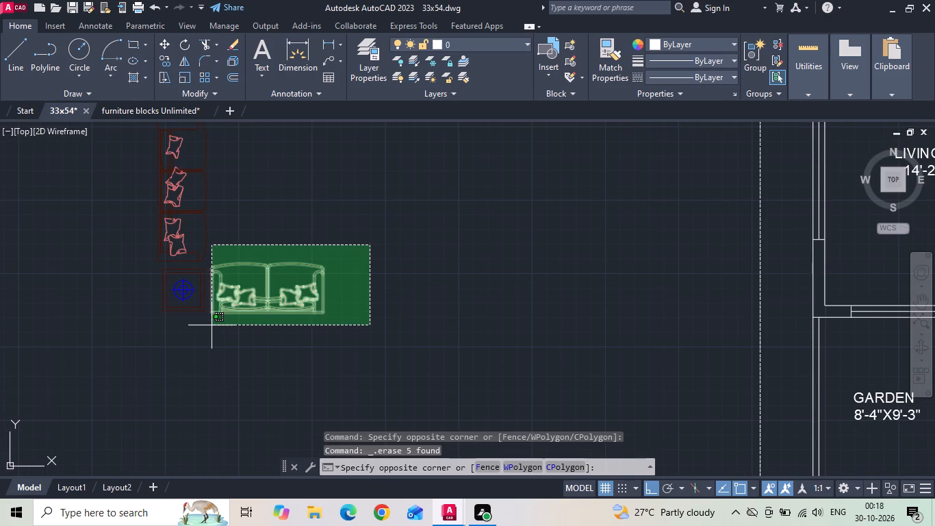
click(212, 325)
scroll(190, 310, up, 1)
drag(121, 241, 140, 285)
click(225, 369)
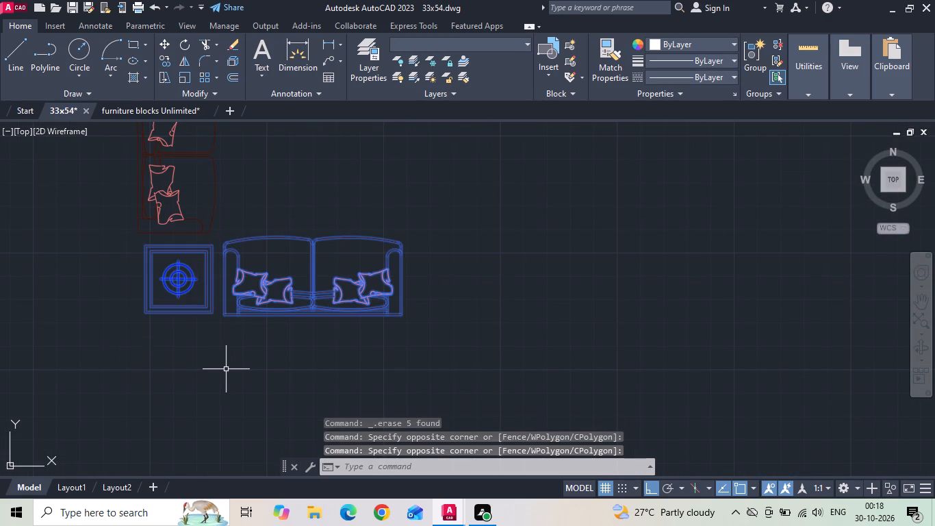
text(mi)
key(space)
scroll(282, 383, down, 2)
scroll(216, 309, up, 3)
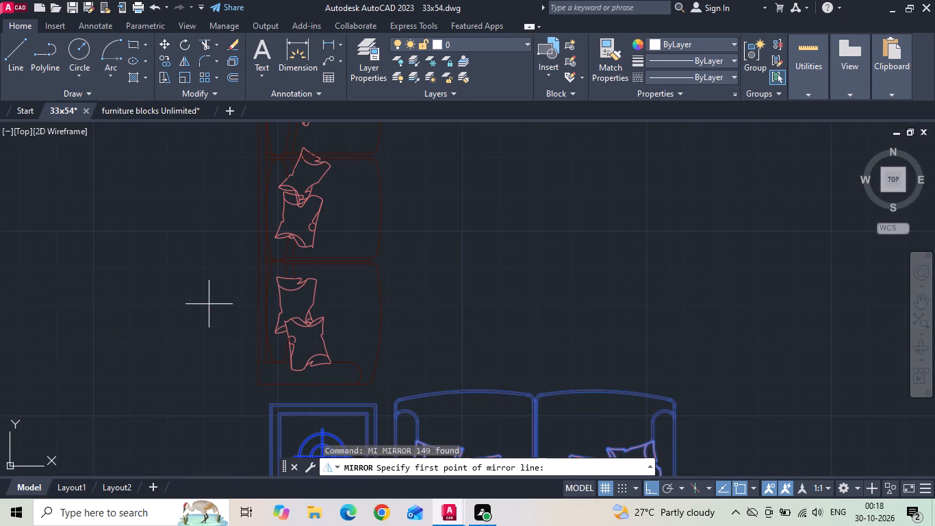
click(255, 208)
scroll(144, 281, down, 2)
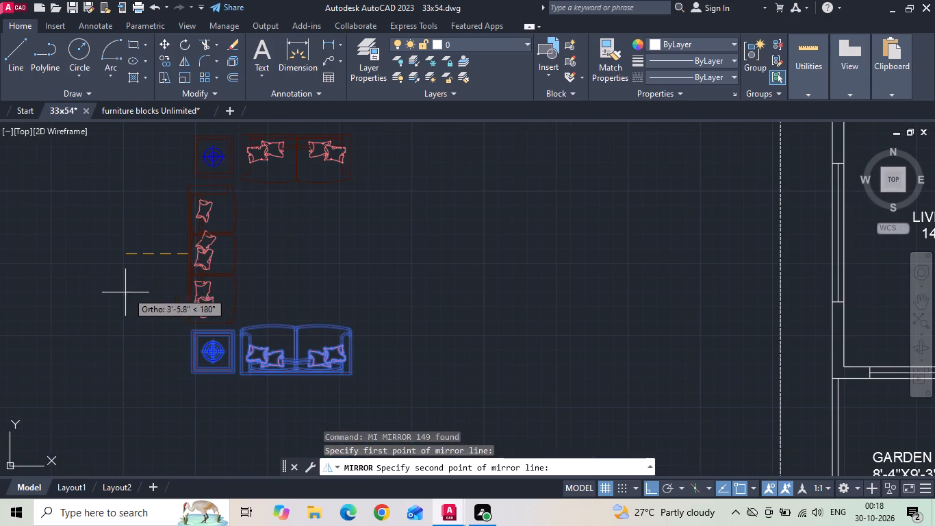
click(108, 299)
text(n)
key(space)
scroll(107, 299, down, 2)
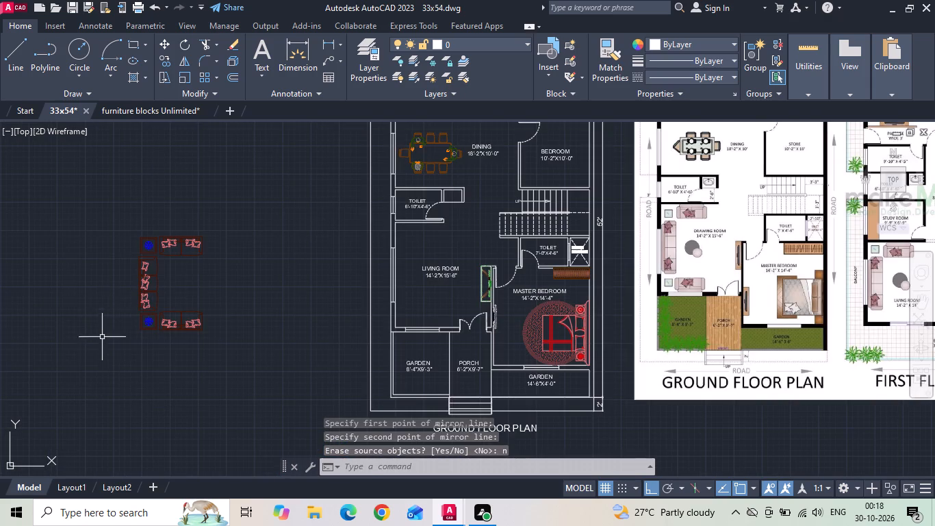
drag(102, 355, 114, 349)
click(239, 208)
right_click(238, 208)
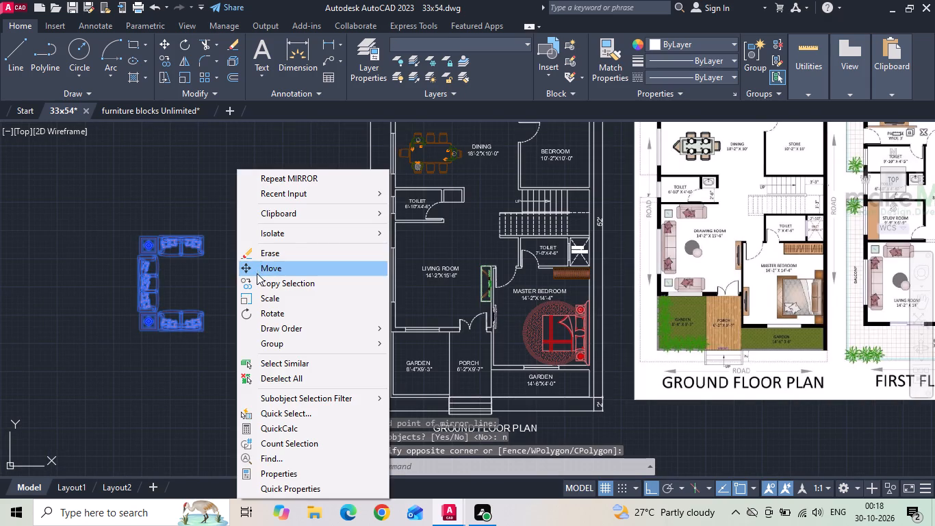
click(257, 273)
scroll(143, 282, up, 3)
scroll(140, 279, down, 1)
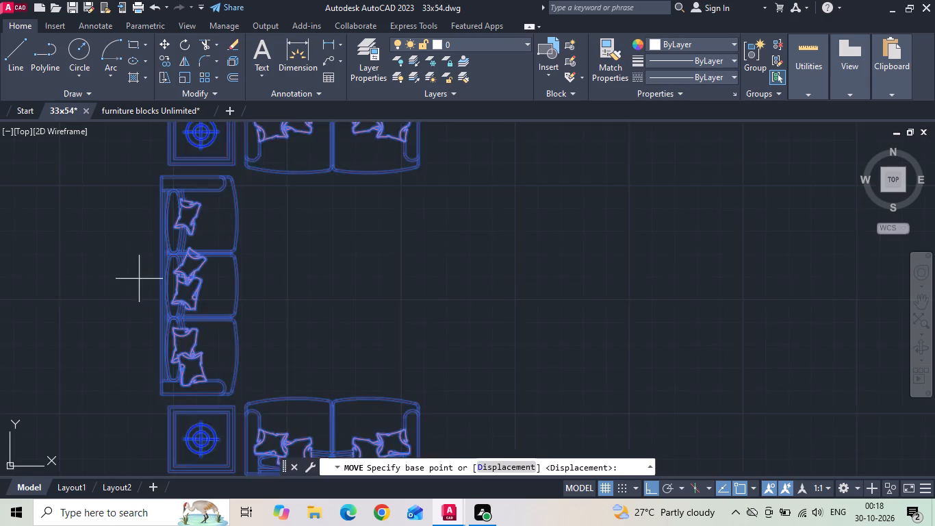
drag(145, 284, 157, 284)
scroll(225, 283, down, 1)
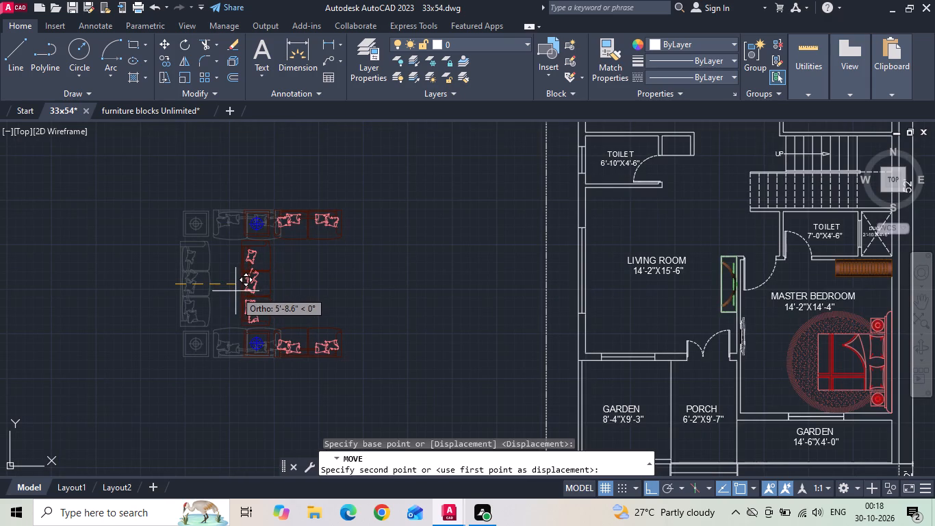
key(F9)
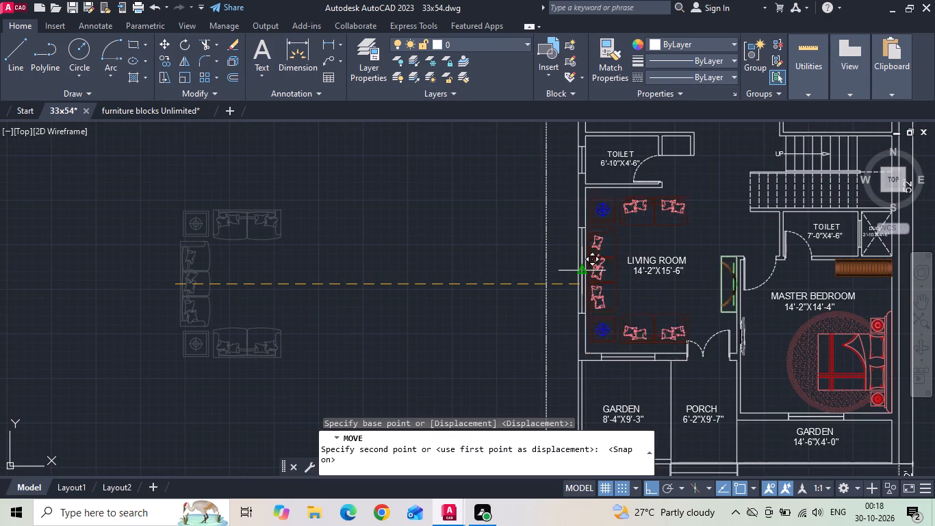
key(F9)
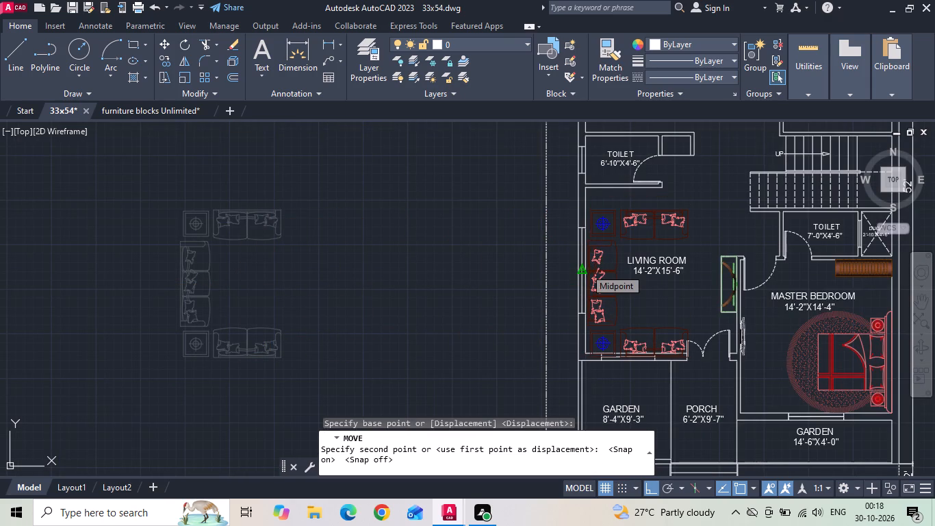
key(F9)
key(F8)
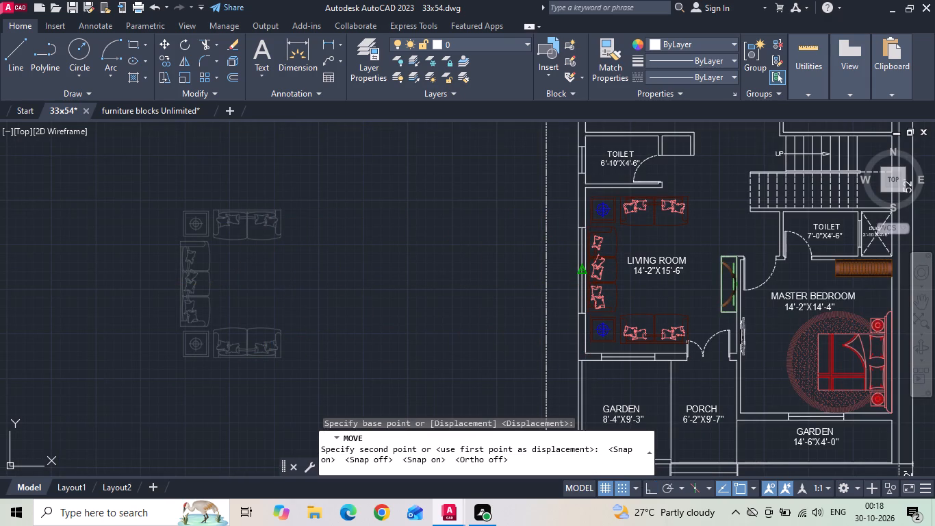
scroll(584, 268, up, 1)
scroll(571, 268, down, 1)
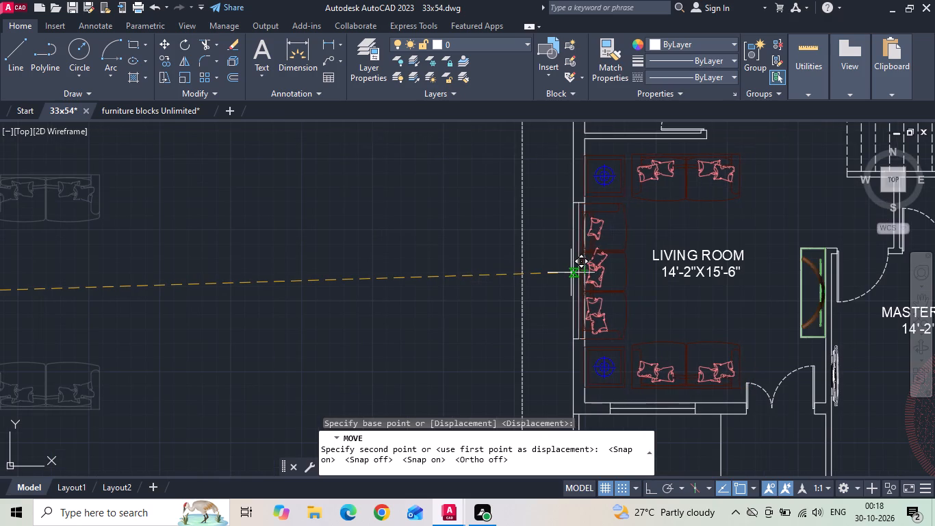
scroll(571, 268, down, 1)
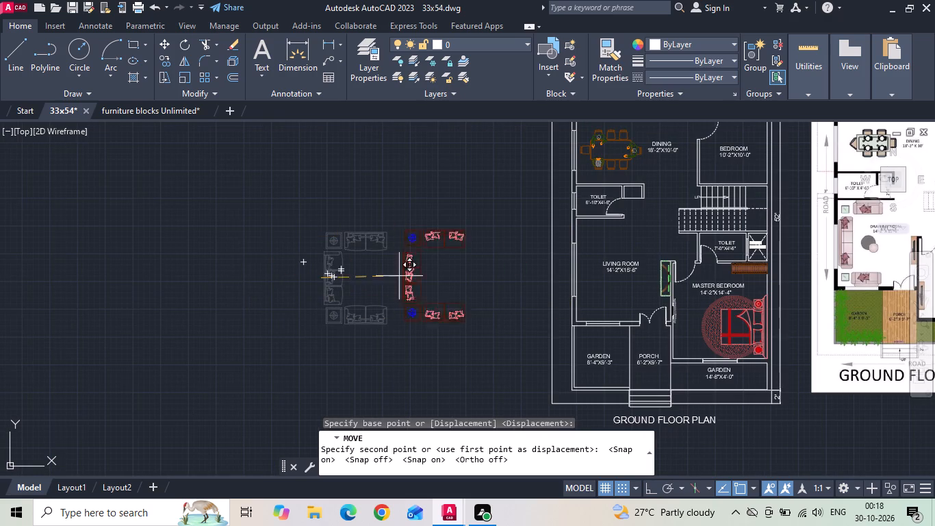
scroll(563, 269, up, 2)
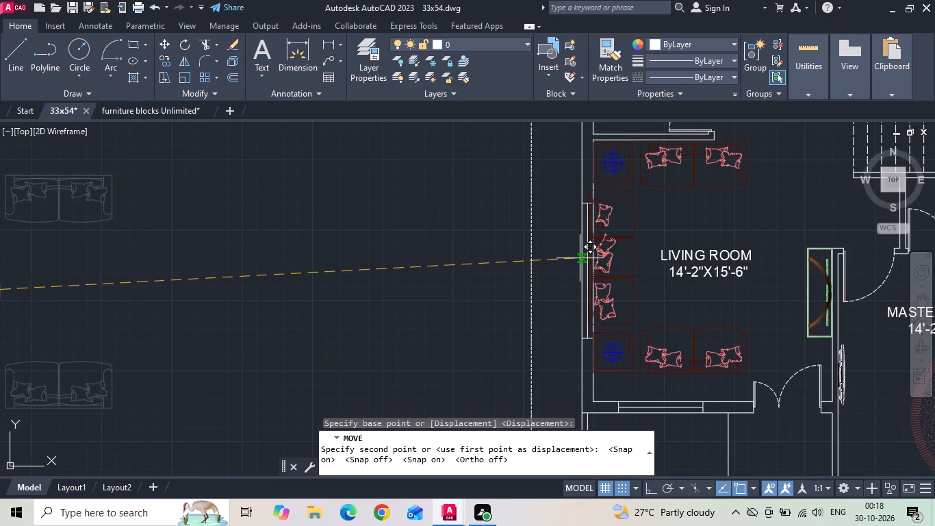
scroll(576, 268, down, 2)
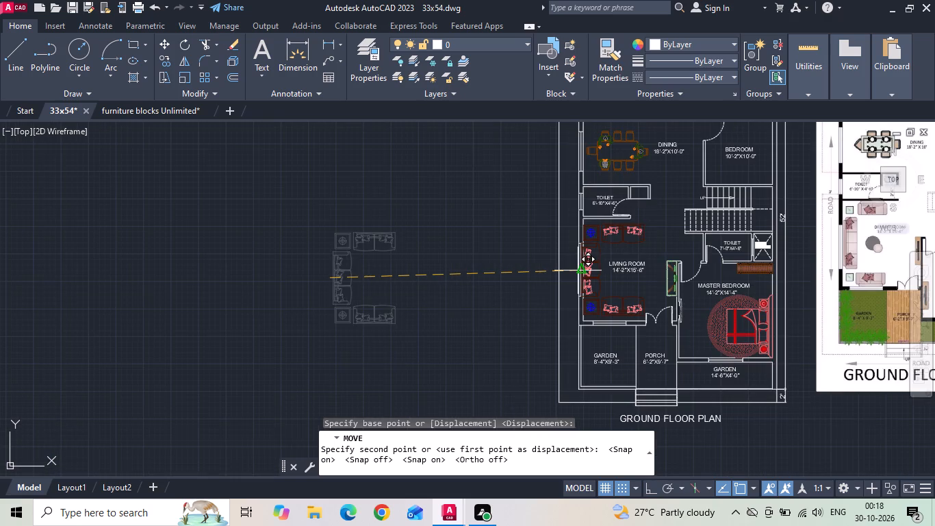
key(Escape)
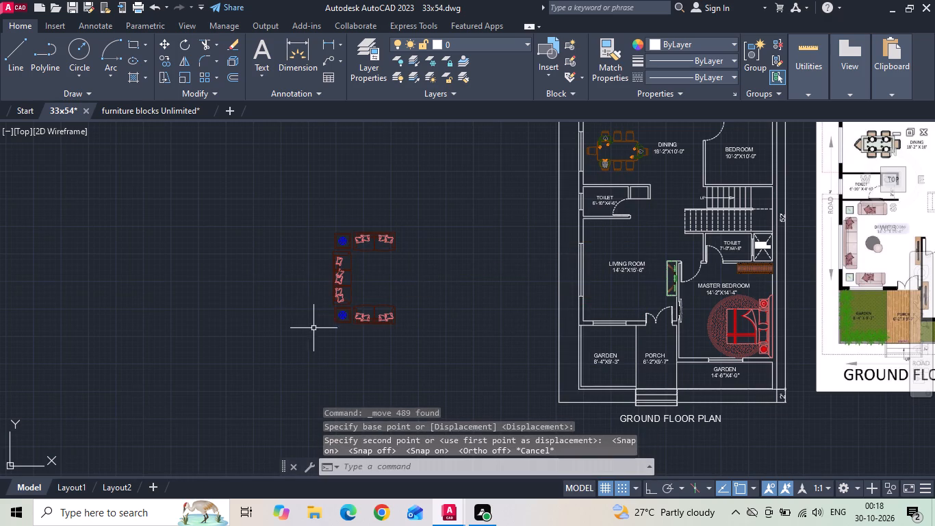
Define the whole U-shaped sofa set as a block named 123, converting the selected objects, and leave the block editor.
scroll(316, 335, up, 1)
drag(313, 335, 326, 323)
click(467, 157)
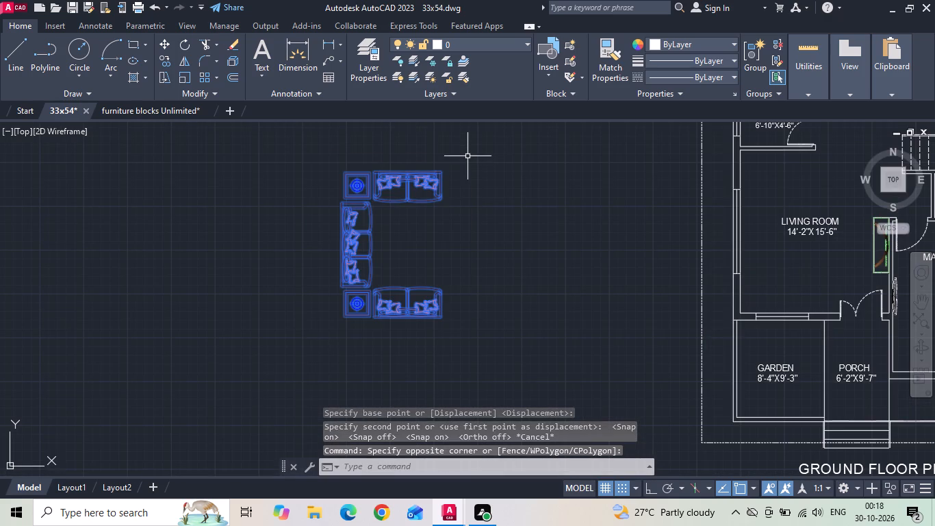
key(b)
key(space)
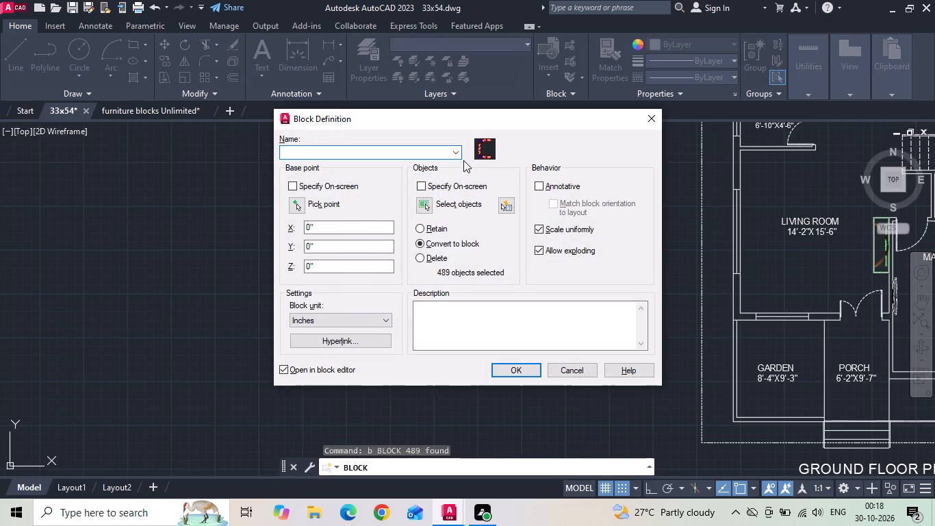
text(123)
key(space)
click(421, 205)
scroll(418, 220, down, 1)
drag(456, 179, 420, 226)
click(328, 312)
key(space)
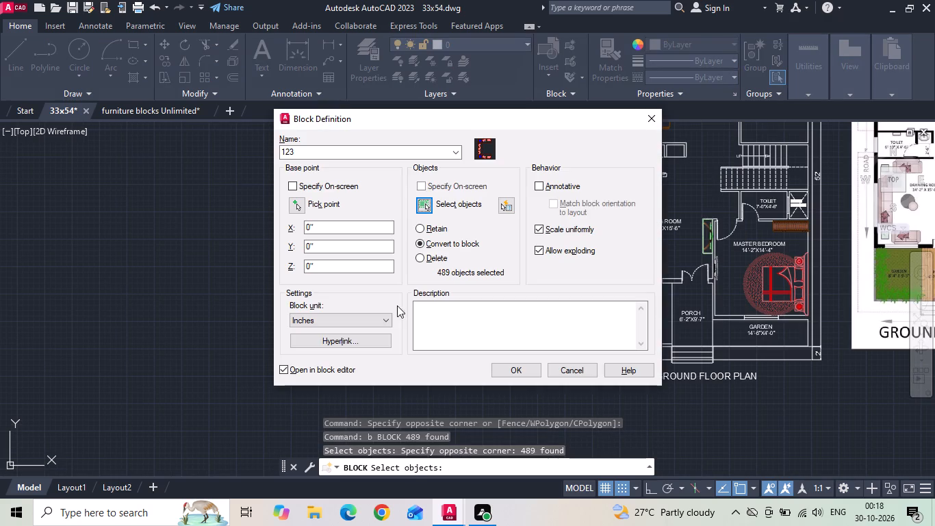
click(519, 367)
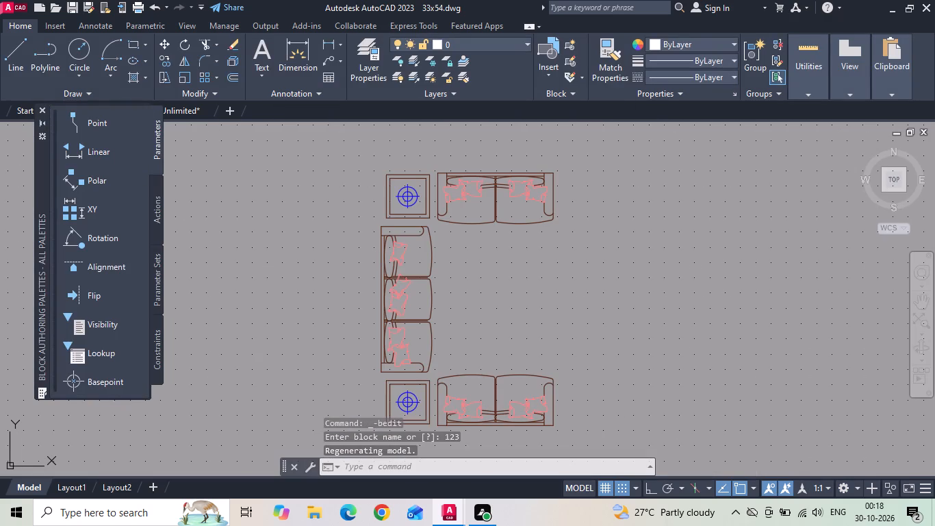
key(ctrl+z)
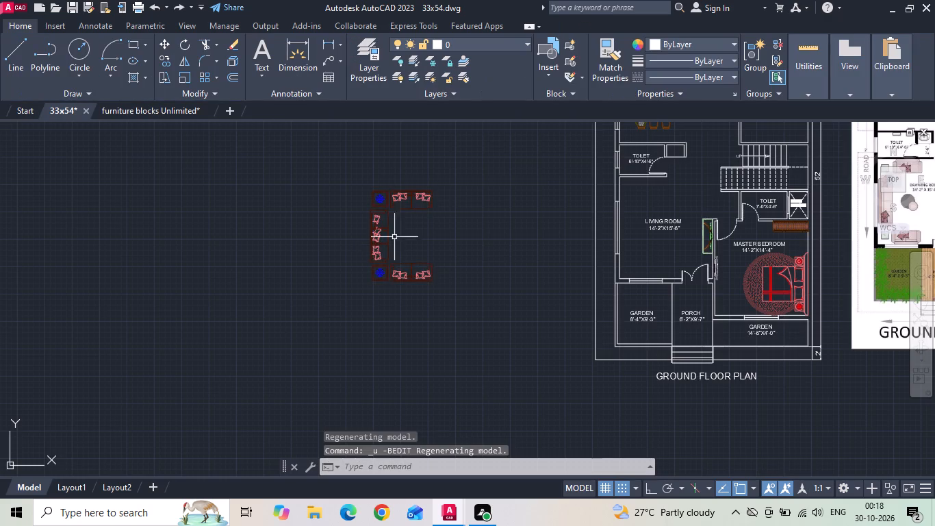
Move the sofa set block by the three-seat sofa's northwest corner onto the inner west wall of the ground floor living room.
click(394, 231)
click(376, 233)
right_click(374, 233)
click(396, 252)
scroll(394, 177, up, 1)
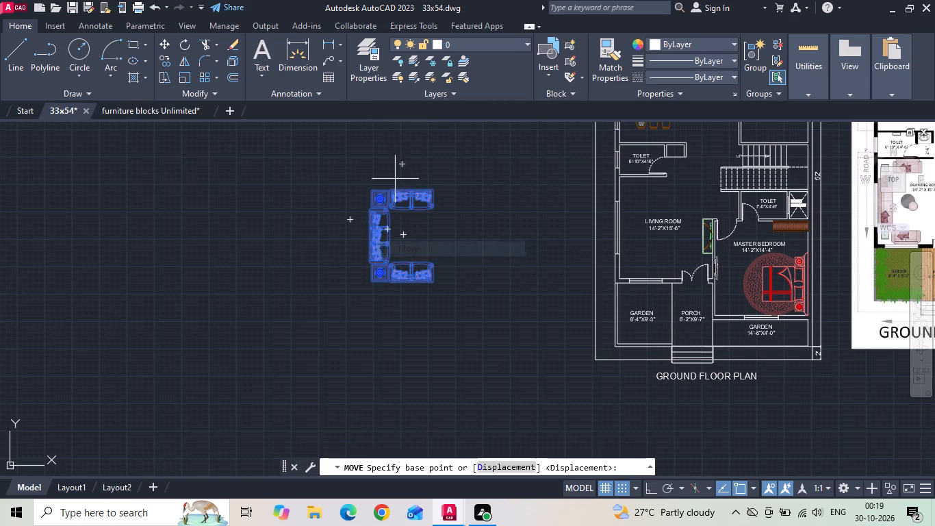
scroll(394, 176, up, 2)
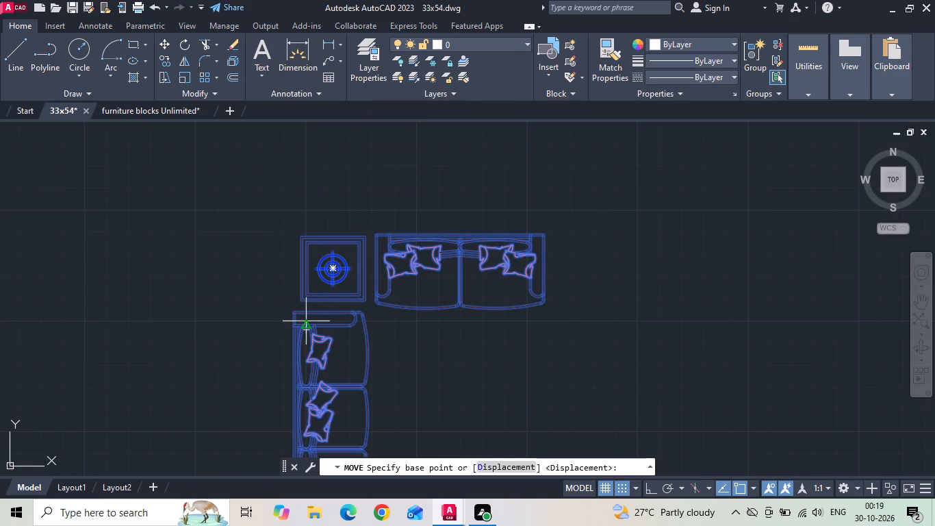
key(F9)
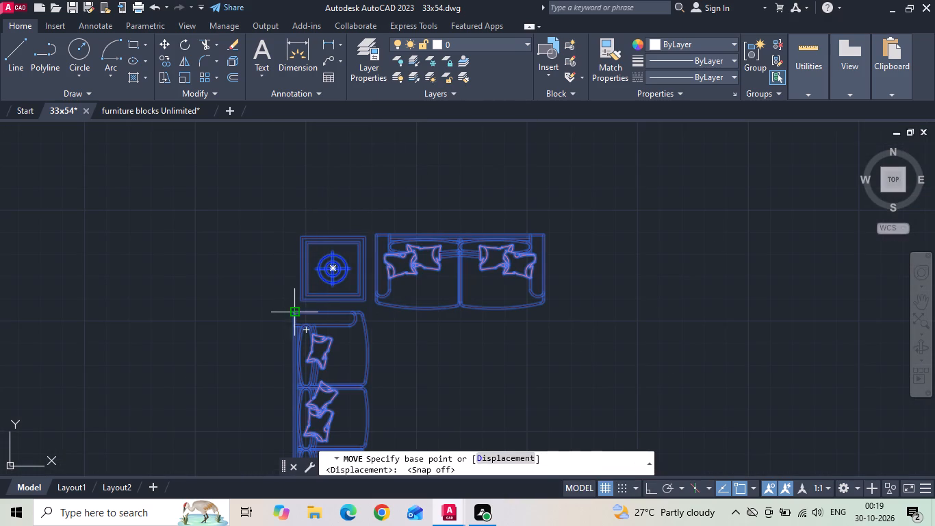
click(291, 310)
scroll(288, 292, down, 3)
scroll(564, 302, up, 2)
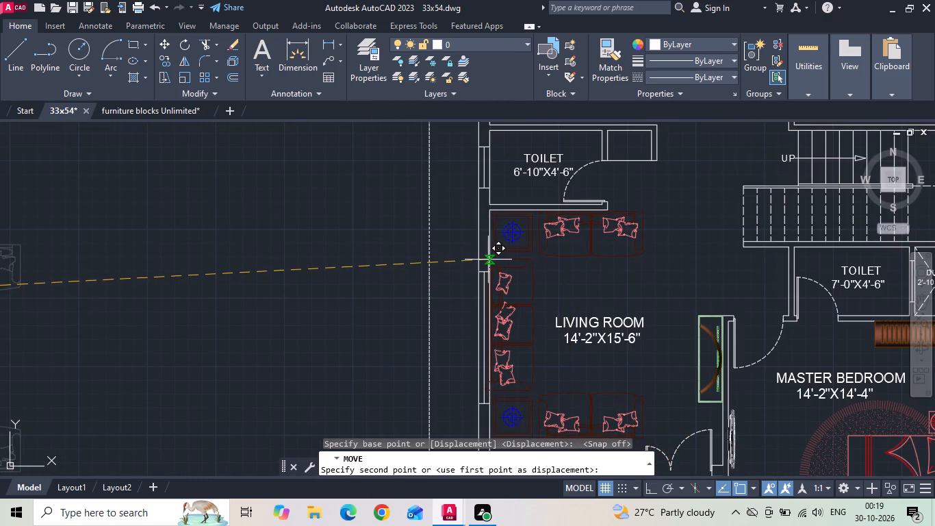
click(489, 260)
Move the sofa set block south so the lower side table's bottom edge meets the living room's south wall.
scroll(422, 208, down, 2)
scroll(488, 277, up, 2)
click(439, 306)
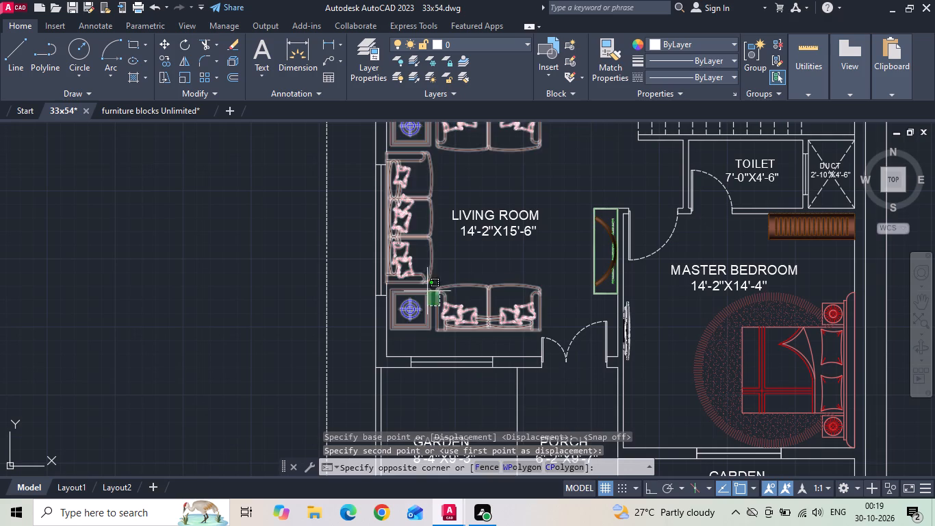
click(412, 279)
right_click(412, 279)
click(437, 253)
scroll(394, 371, up, 3)
click(372, 207)
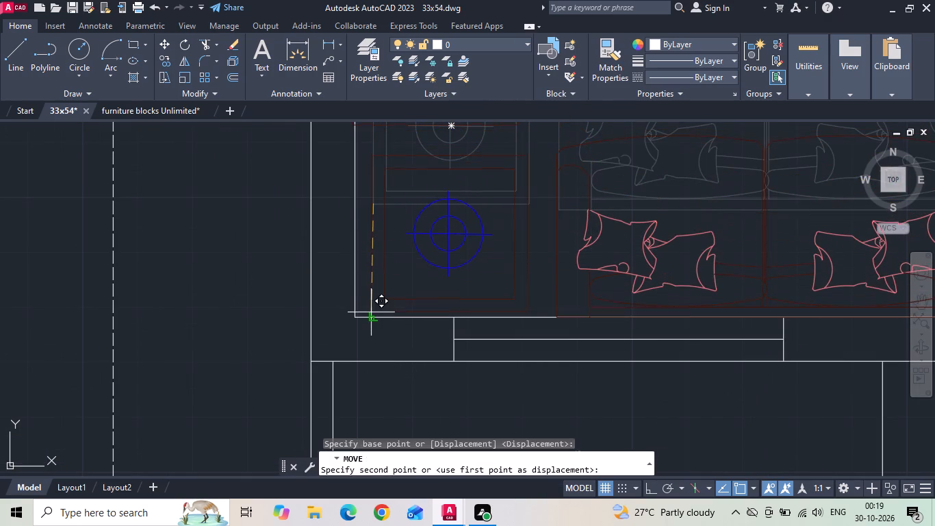
click(371, 314)
Shift the sofa set block slightly north so the lower two-seat sofa's back aligns with the south wall's inner face.
click(556, 260)
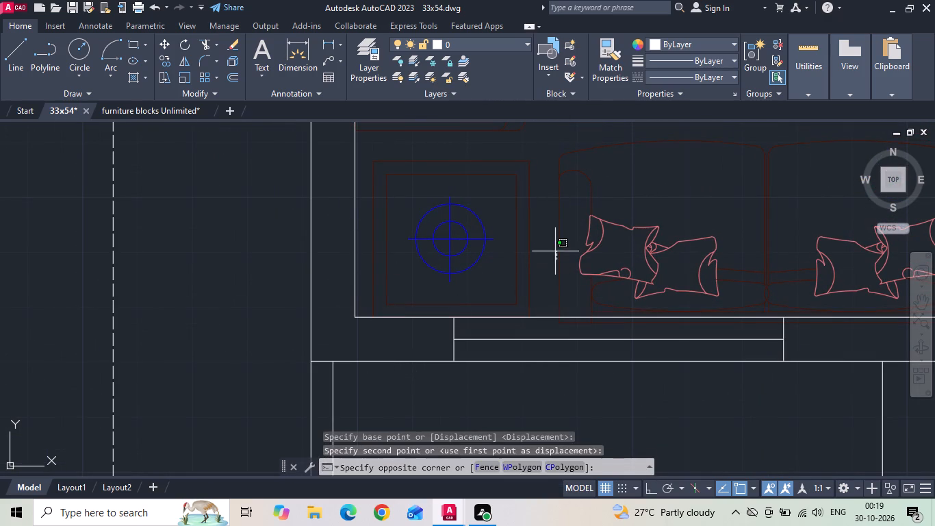
click(549, 240)
click(557, 209)
right_click(557, 208)
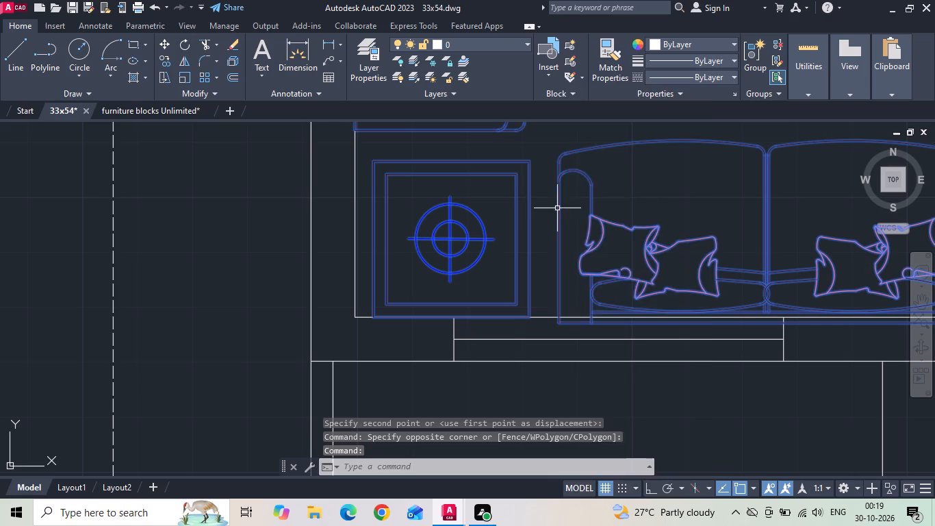
click(578, 251)
scroll(551, 346, up, 2)
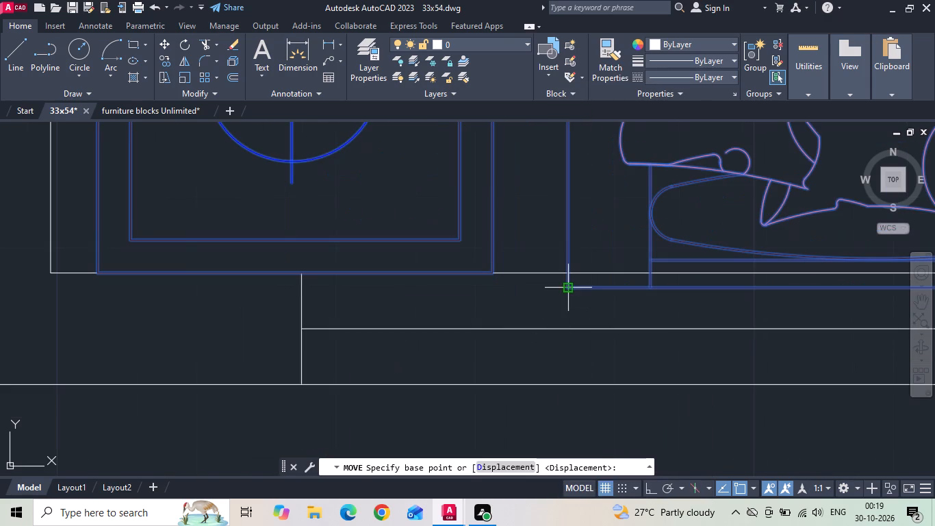
click(567, 290)
click(567, 277)
scroll(350, 318, down, 3)
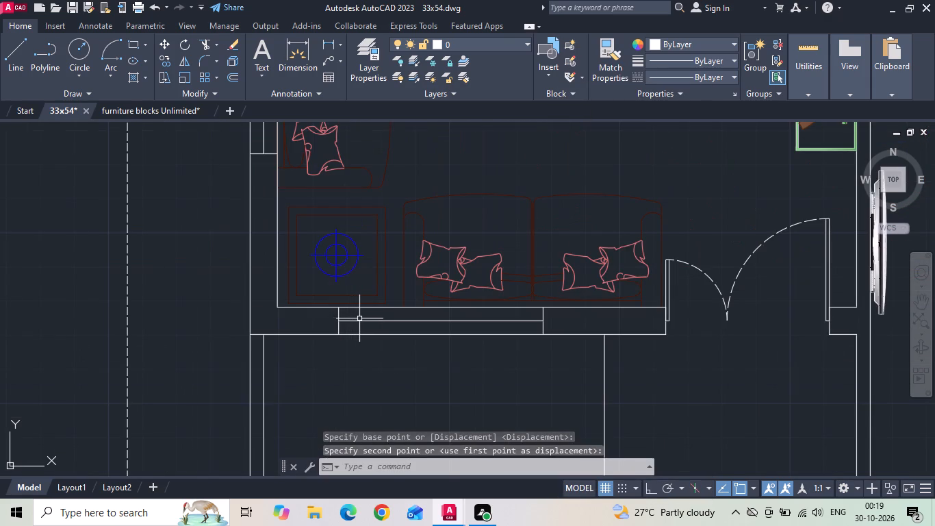
Copy the ground floor sofa set block from its living room's southwest corner to the first floor living room's inner southwest corner.
scroll(359, 310, down, 3)
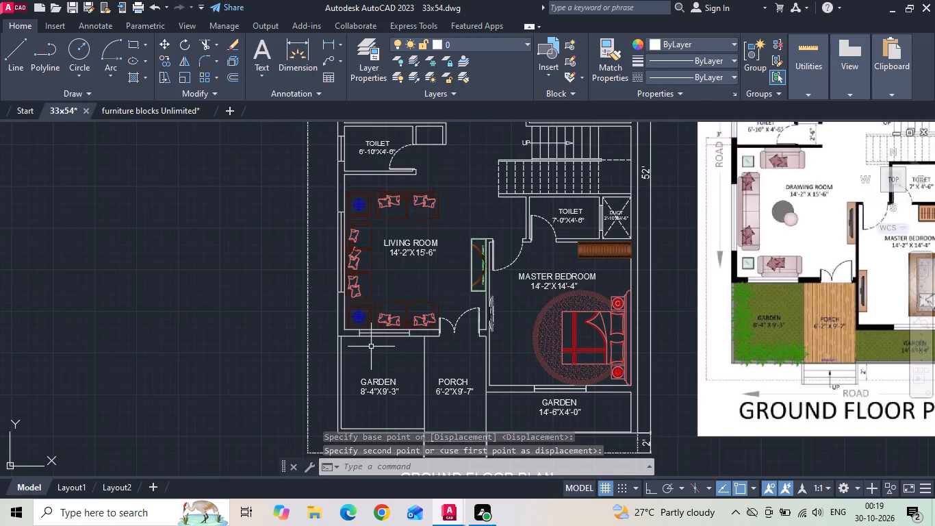
click(376, 297)
click(367, 293)
right_click(366, 292)
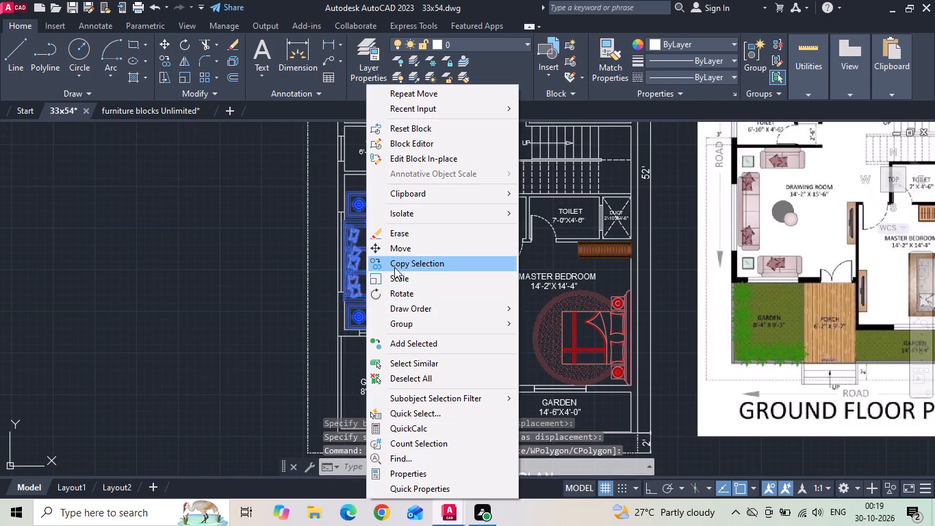
click(395, 266)
scroll(333, 336, up, 3)
click(372, 311)
scroll(256, 290, down, 5)
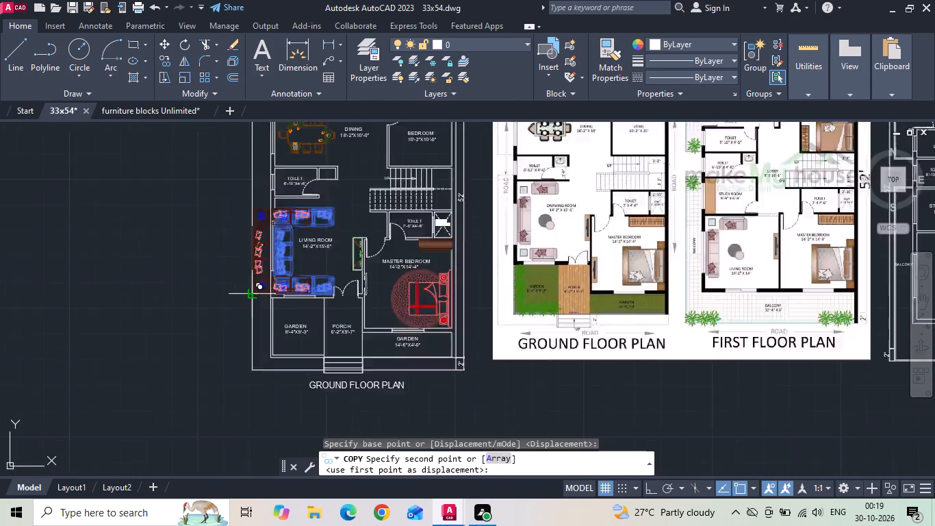
scroll(686, 292, up, 3)
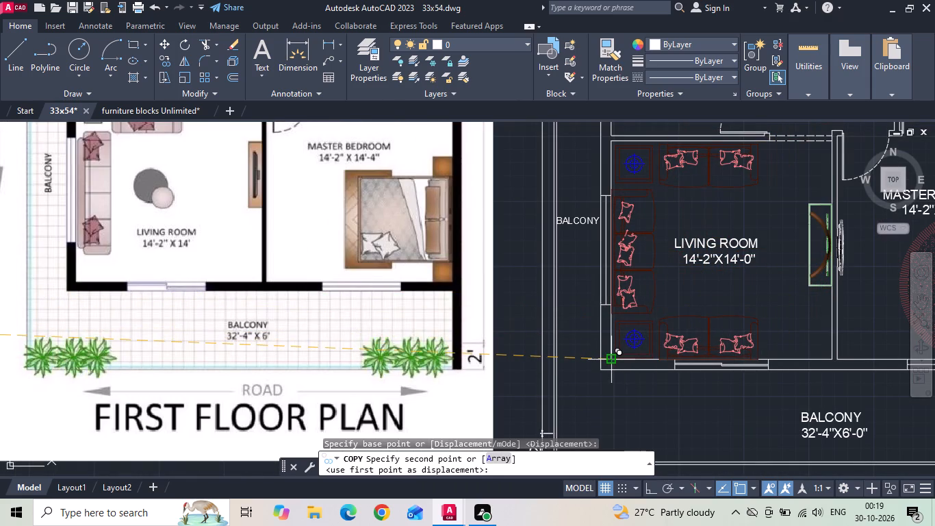
click(613, 358)
scroll(612, 358, down, 1)
key(Escape)
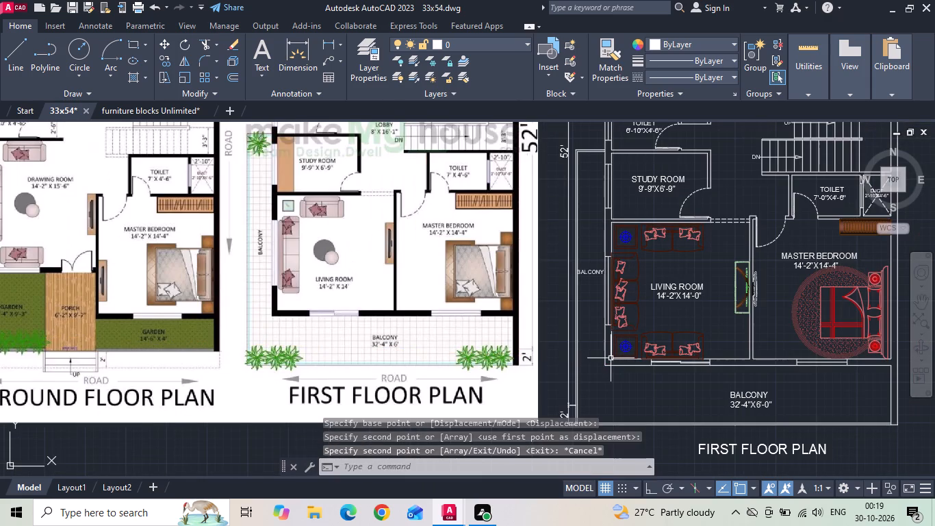
Save the drawing.
key(ctrl+s)
key(ctrl+s)
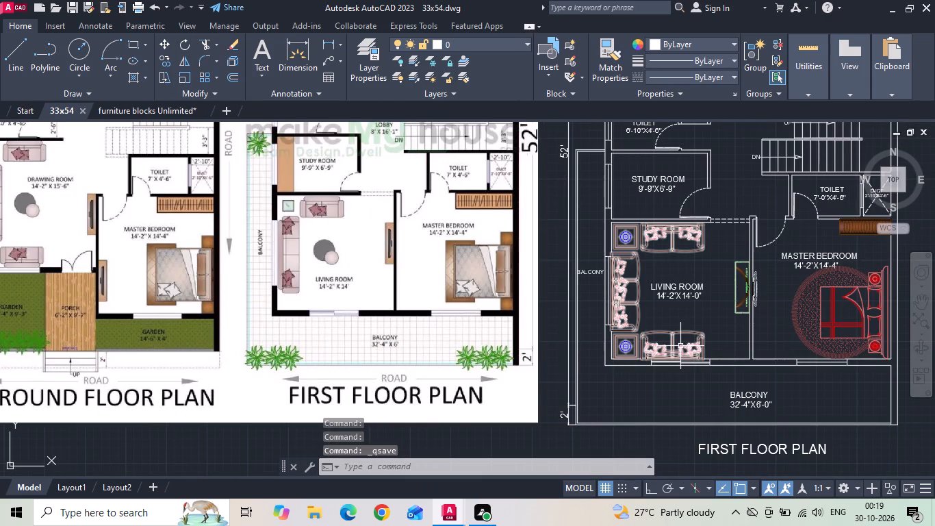
Explode the copied sofa set block in the first floor living room.
click(680, 346)
text(x)
key(space)
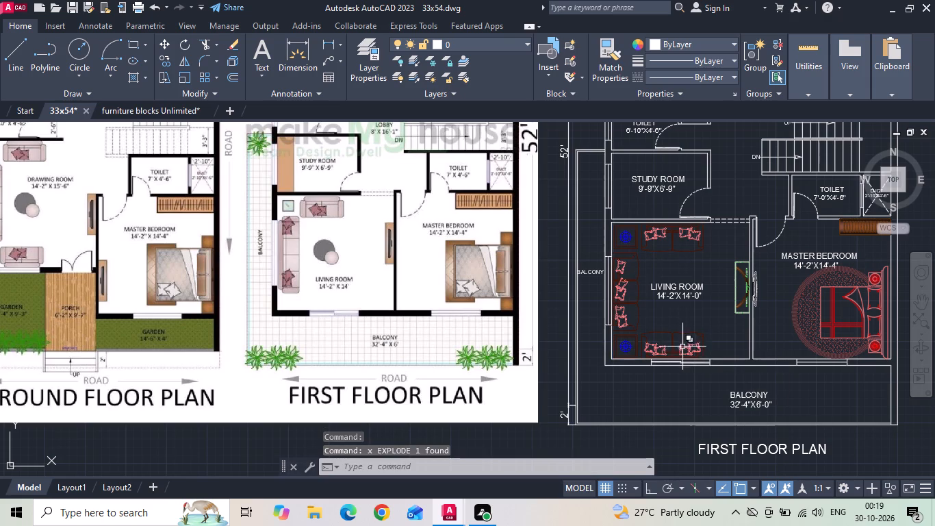
Delete the southern two-seat sofa, its cushions and the southwest side table from the first floor living room.
scroll(705, 354, up, 3)
key(Escape)
drag(697, 327, 679, 318)
click(619, 263)
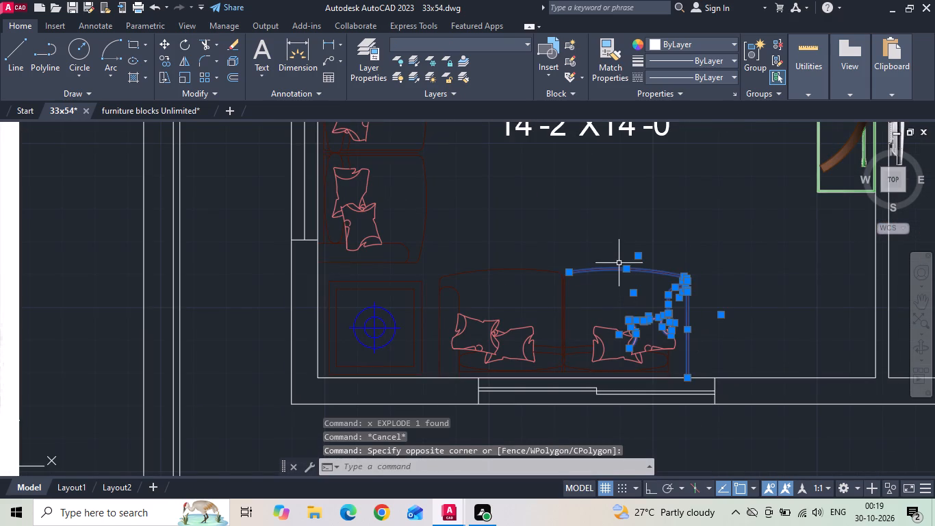
key(Delete)
click(322, 277)
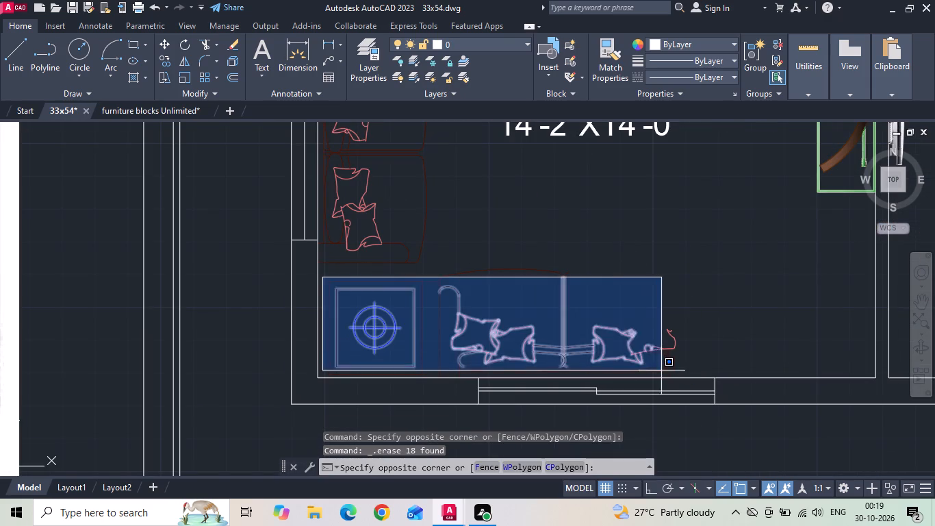
click(663, 371)
key(Delete)
drag(613, 270, 549, 295)
click(353, 351)
key(Delete)
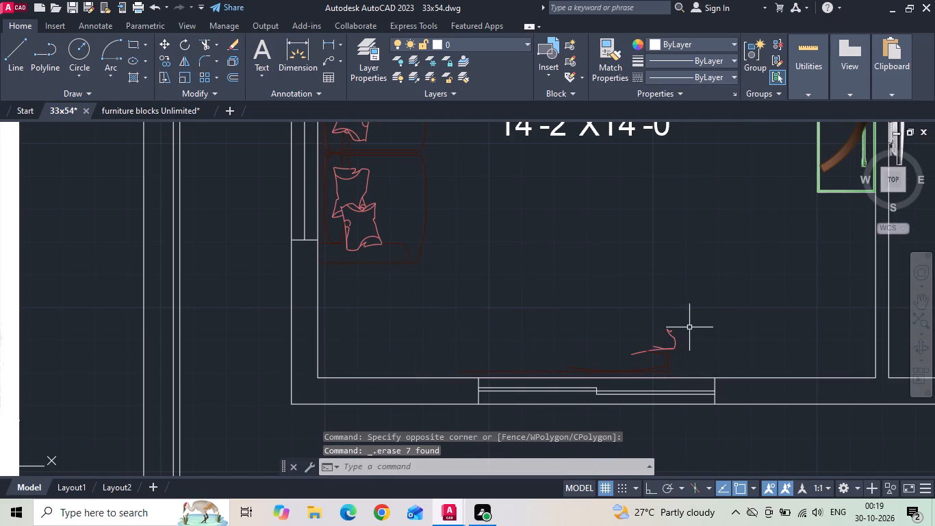
drag(700, 320, 681, 334)
click(457, 372)
key(Delete)
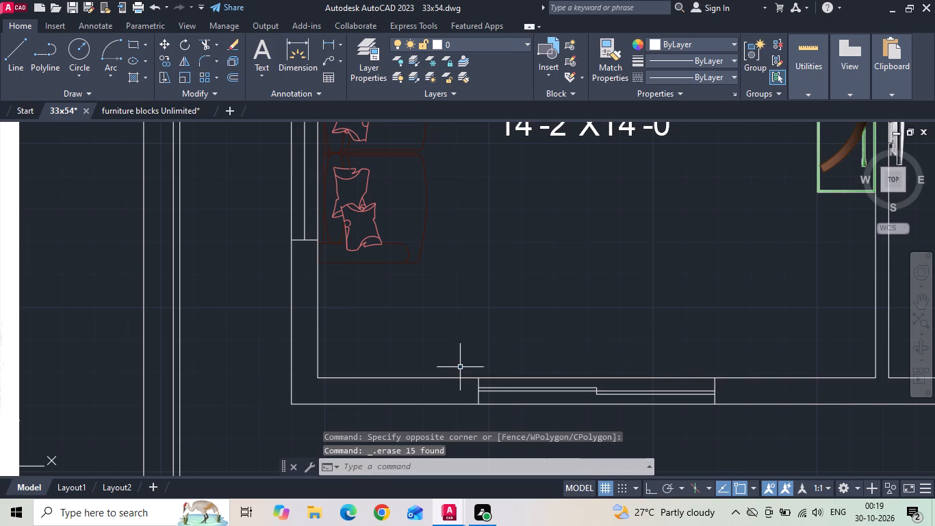
Save the drawing with the reduced first floor sofa set.
scroll(614, 308, down, 5)
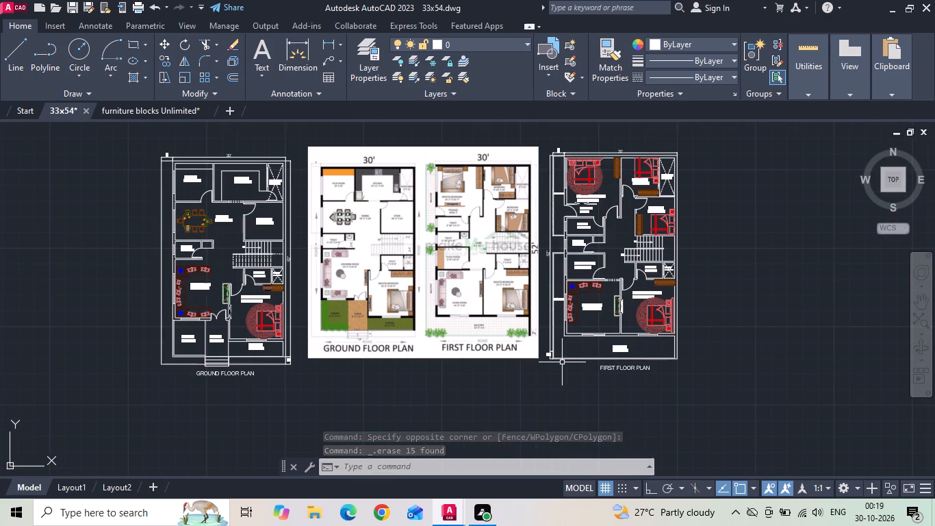
key(ctrl+s)
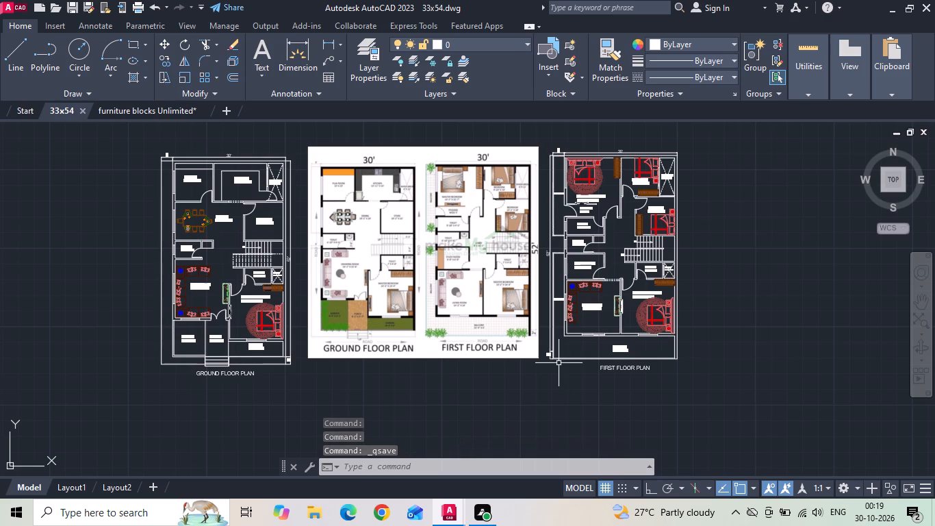
Change the ground floor BEDROOM label east of the dining area to STORE, indented with three spaces above its size line.
scroll(272, 226, up, 2)
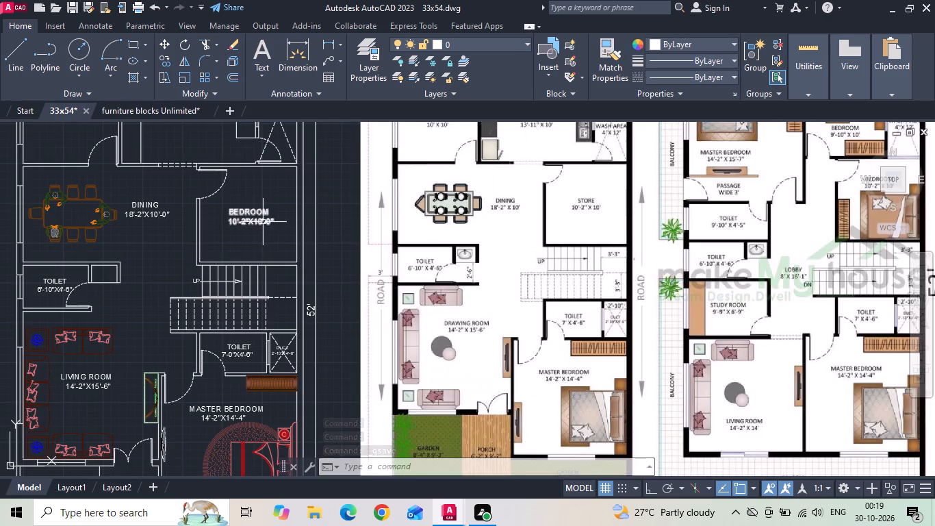
double_click(247, 211)
scroll(247, 211, up, 2)
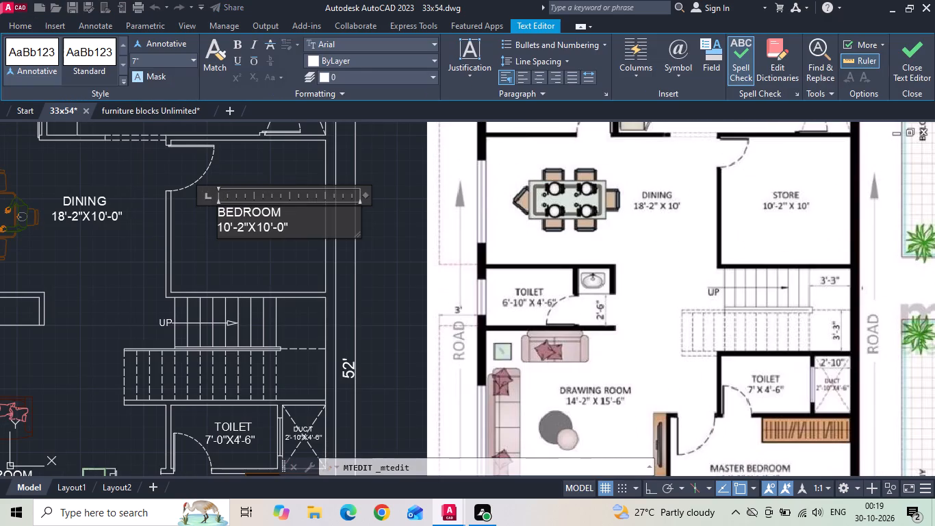
drag(284, 212, 207, 216)
key(BackSpace)
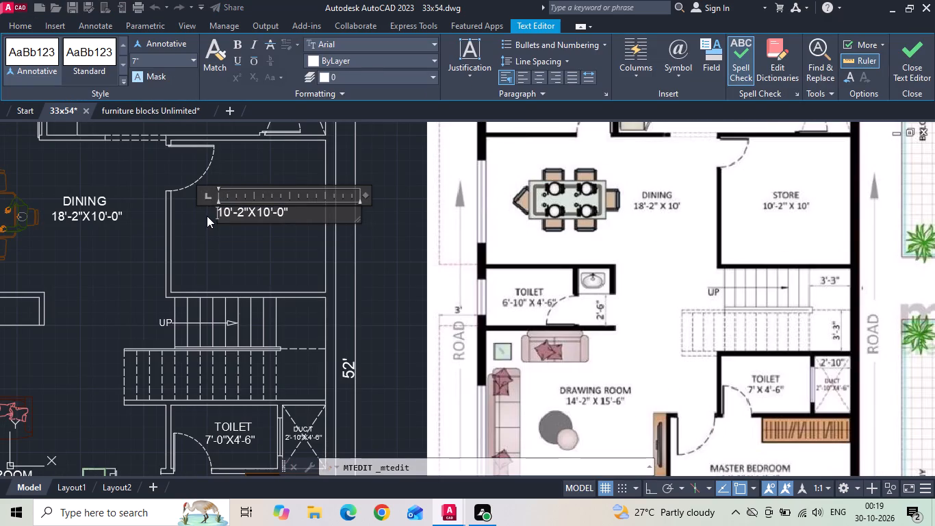
key(s)
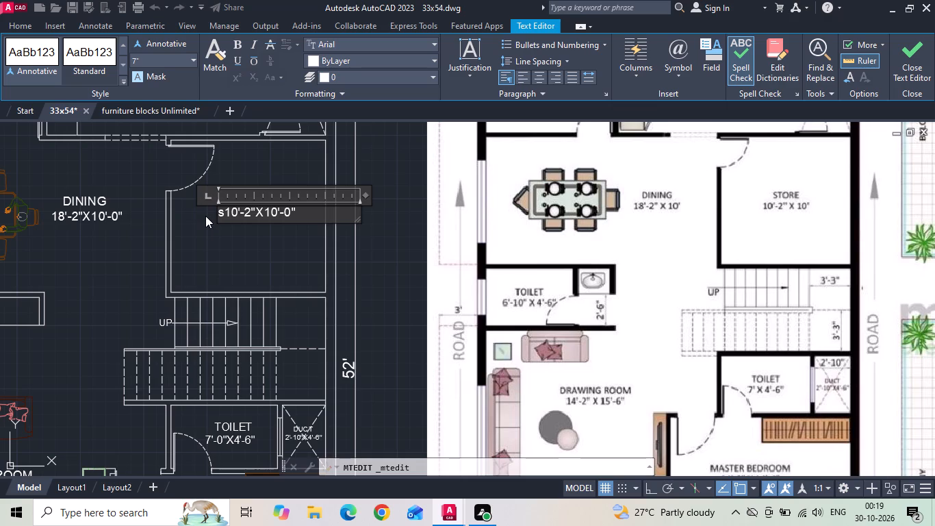
key(BackSpace)
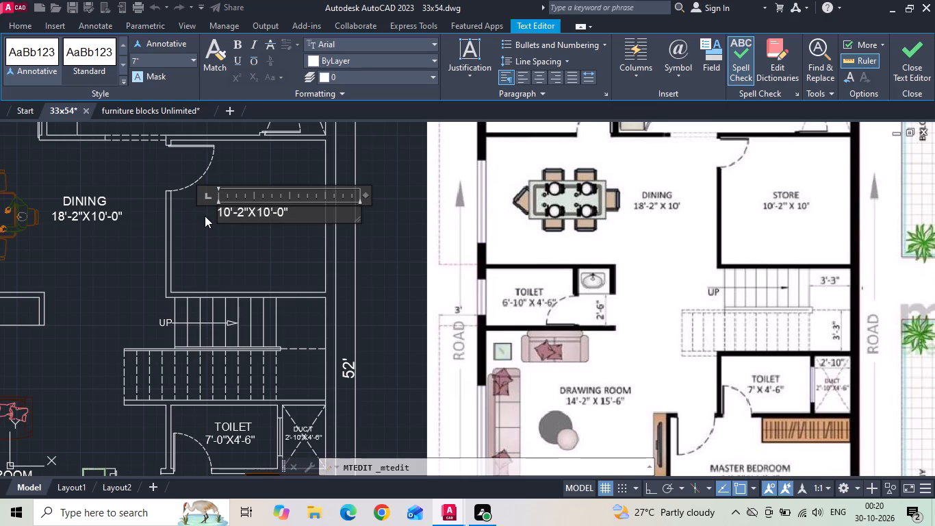
text(STORE)
key(Return)
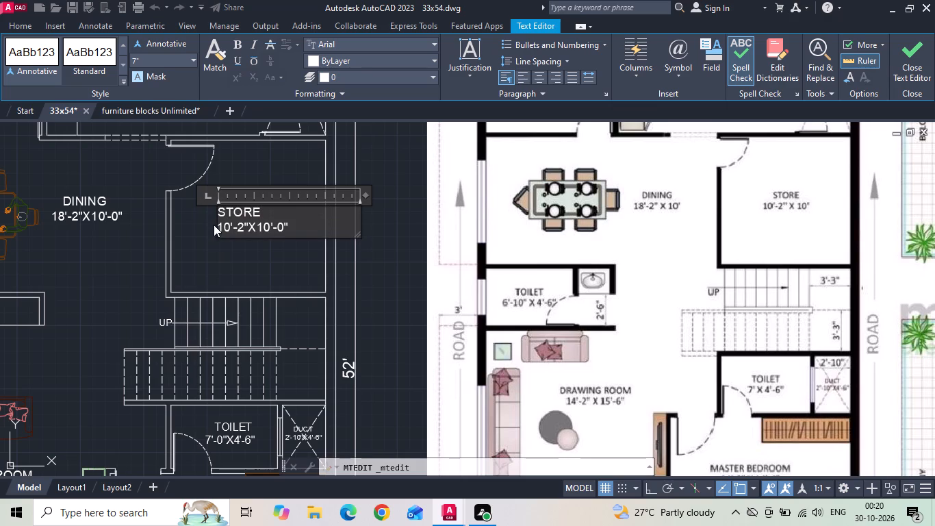
click(217, 209)
key(space)
key(space)
key(space)
click(213, 234)
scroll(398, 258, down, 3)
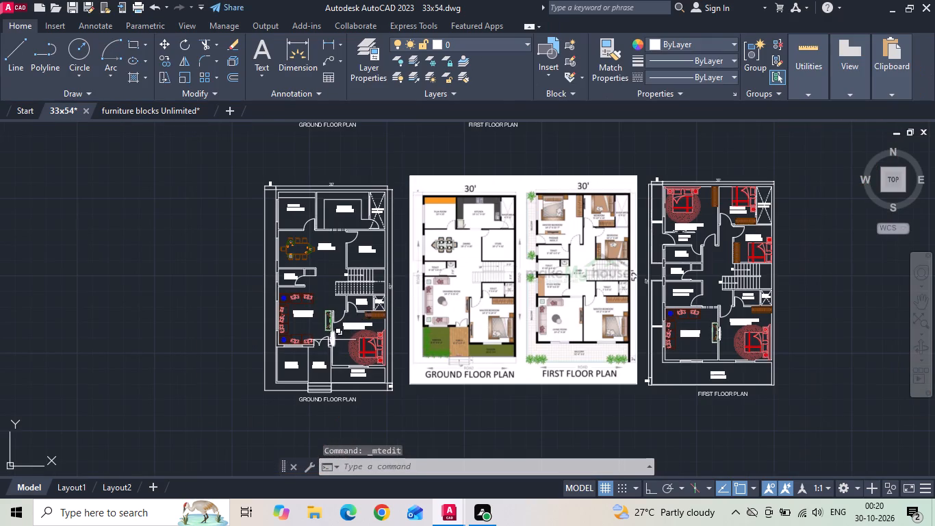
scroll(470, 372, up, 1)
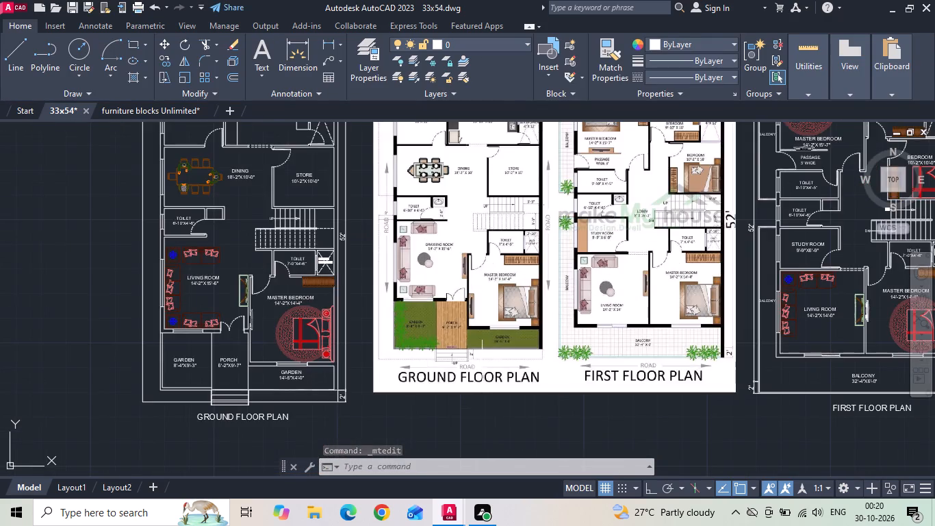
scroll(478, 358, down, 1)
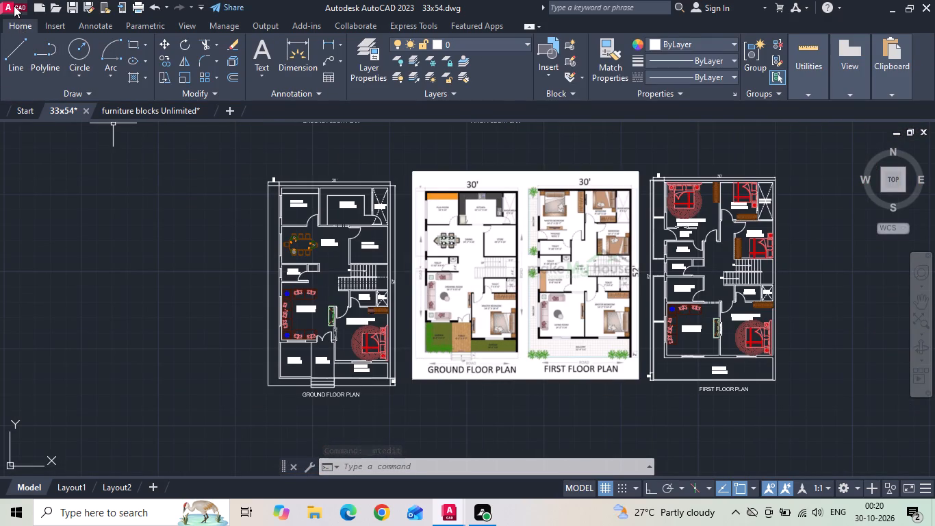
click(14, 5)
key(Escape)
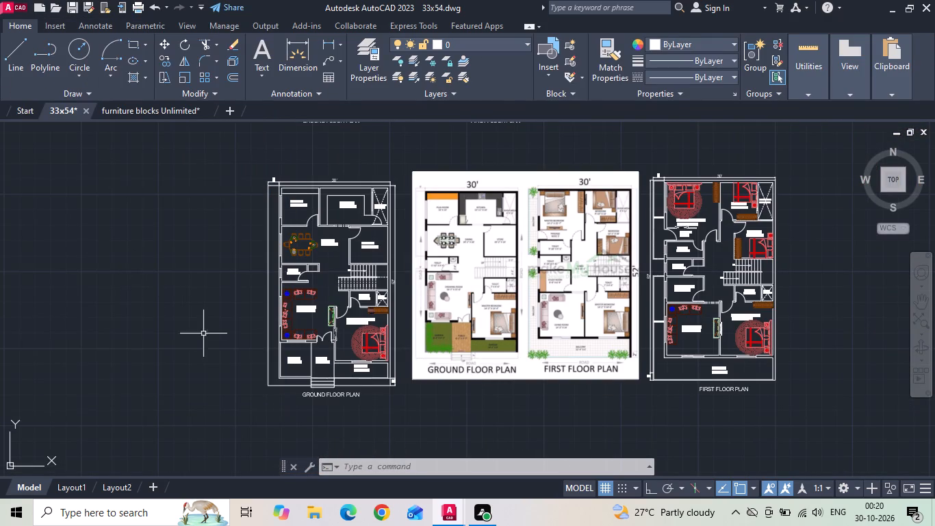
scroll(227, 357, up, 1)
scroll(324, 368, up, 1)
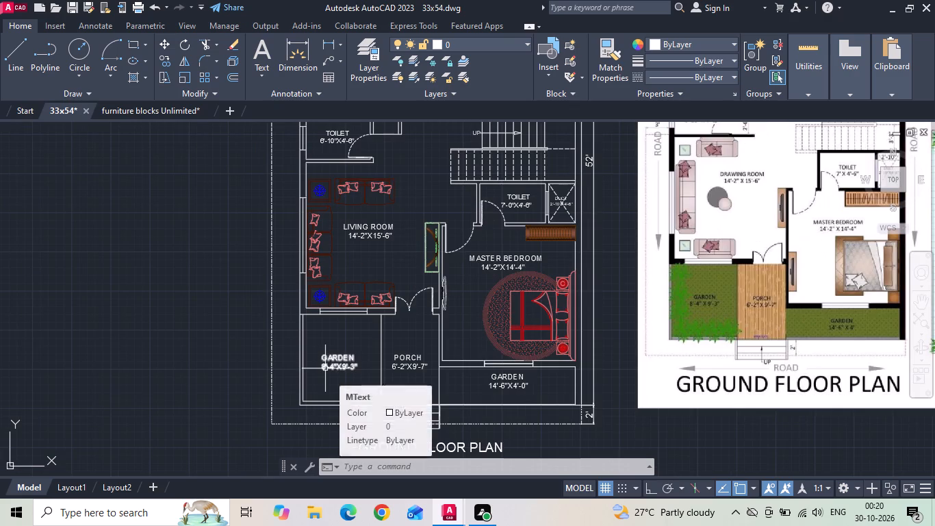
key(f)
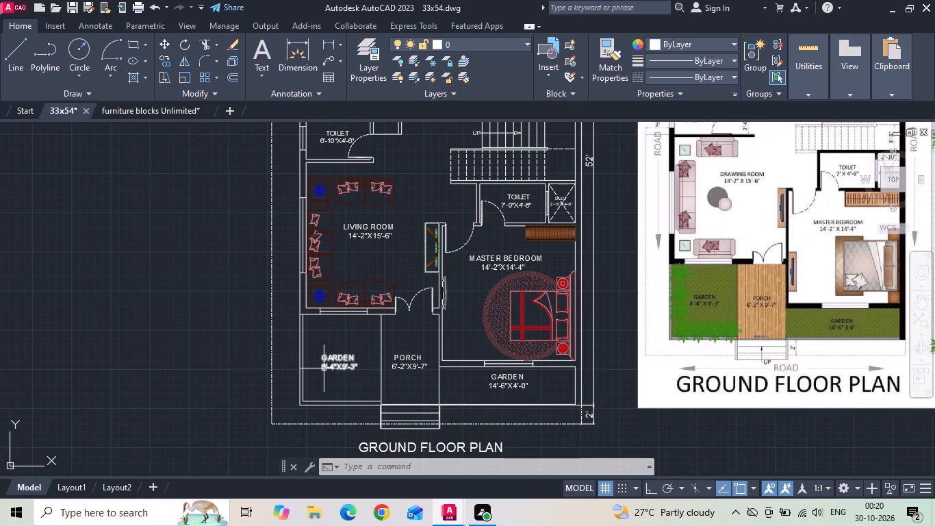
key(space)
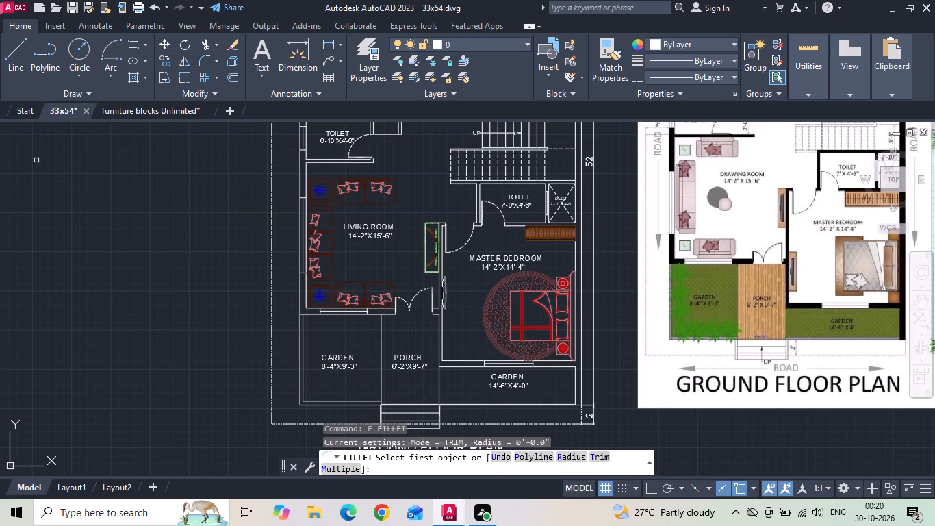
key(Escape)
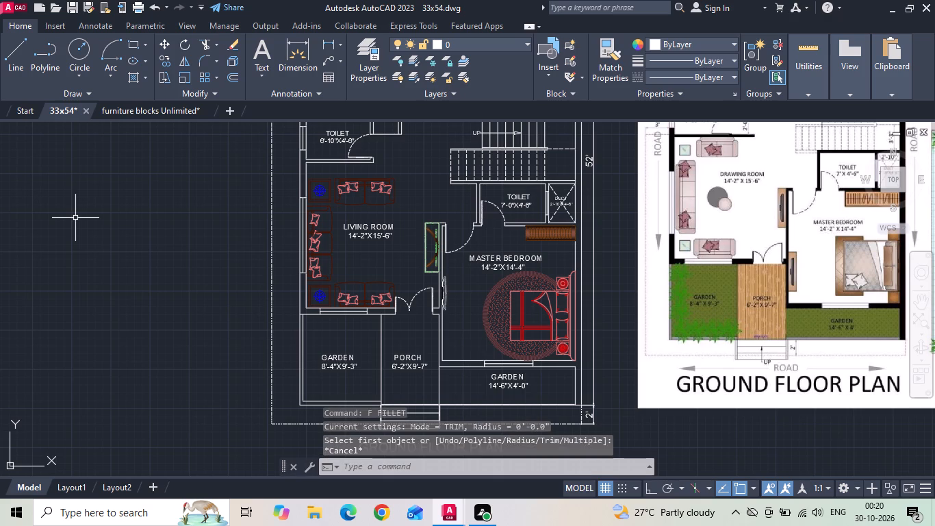
Hatch the 8'-4"X9'-3" garden west of the porch with the GRASS pattern in green over an 88,186,72 background.
text(H)
key(space)
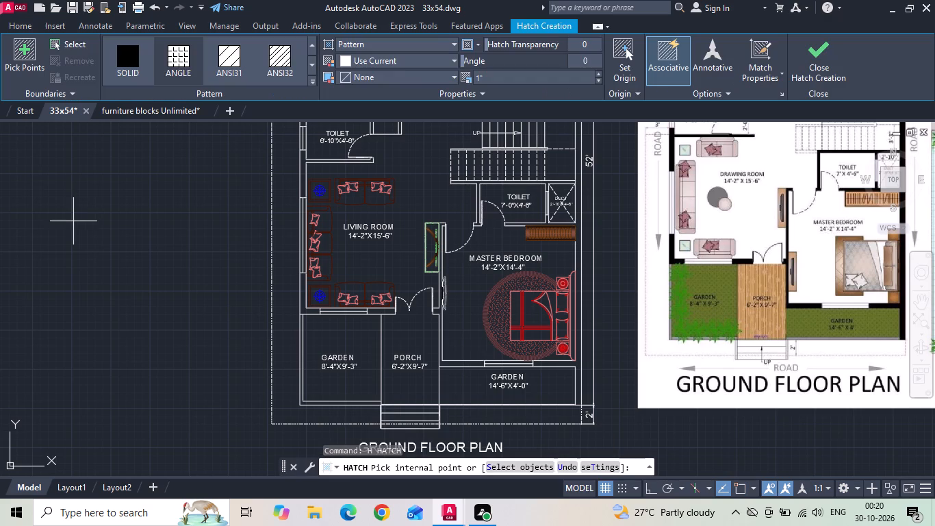
scroll(184, 64, down, 3)
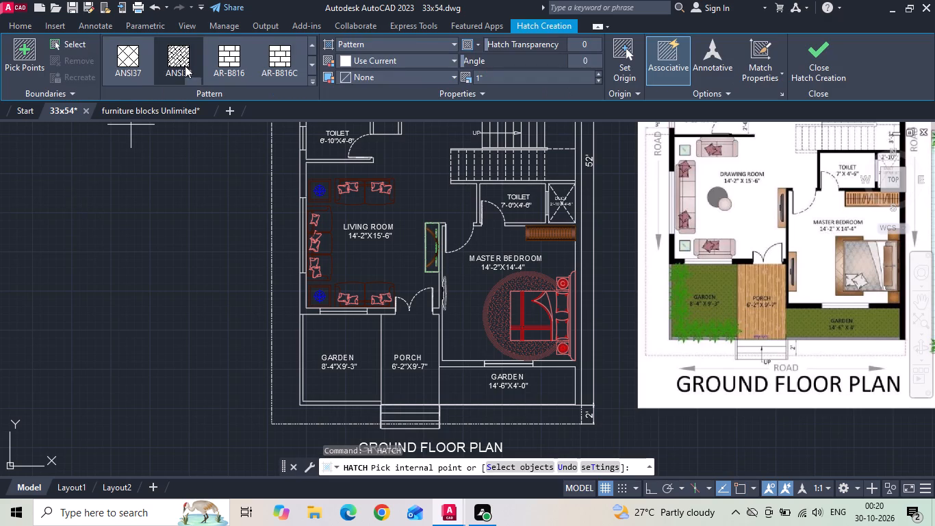
scroll(185, 66, down, 5)
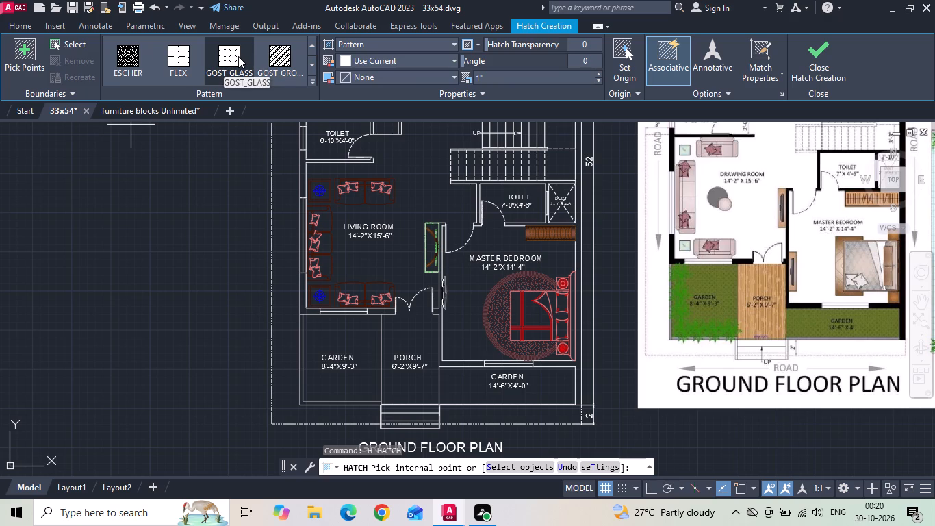
scroll(238, 56, down, 3)
click(238, 56)
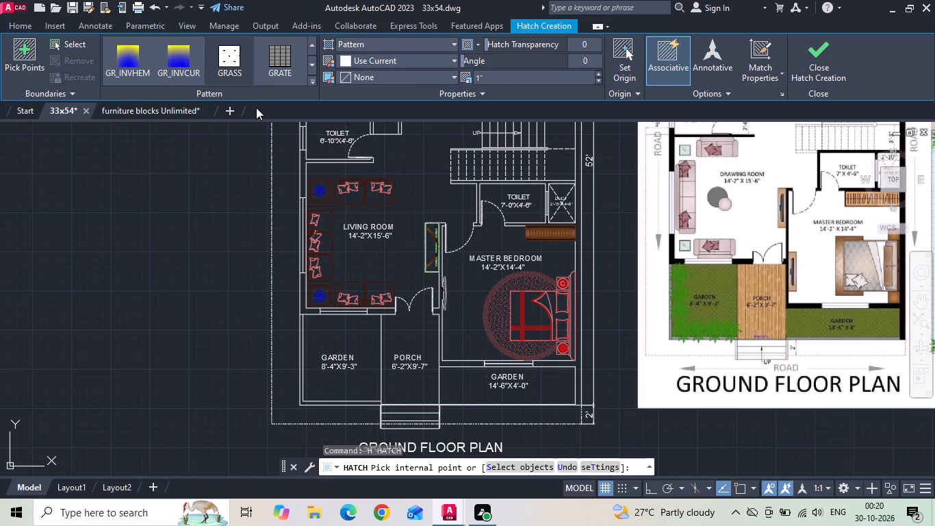
click(344, 62)
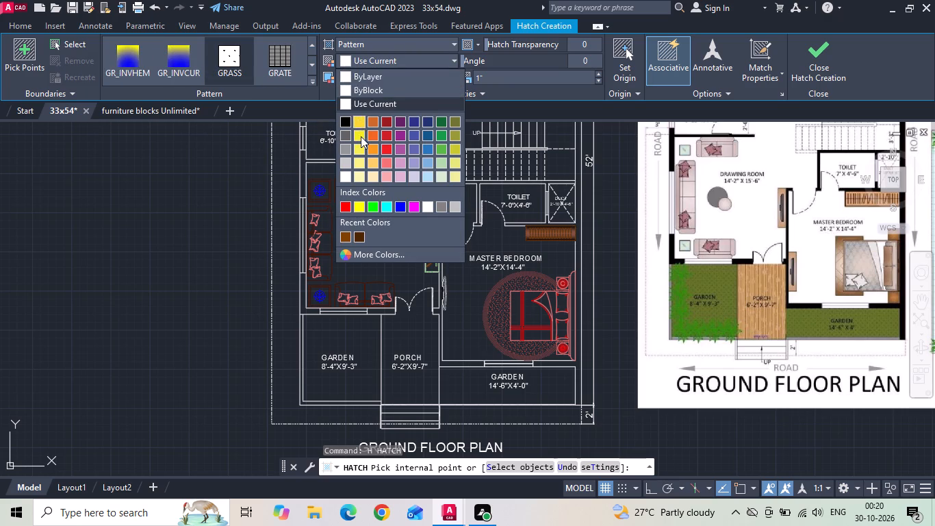
click(373, 203)
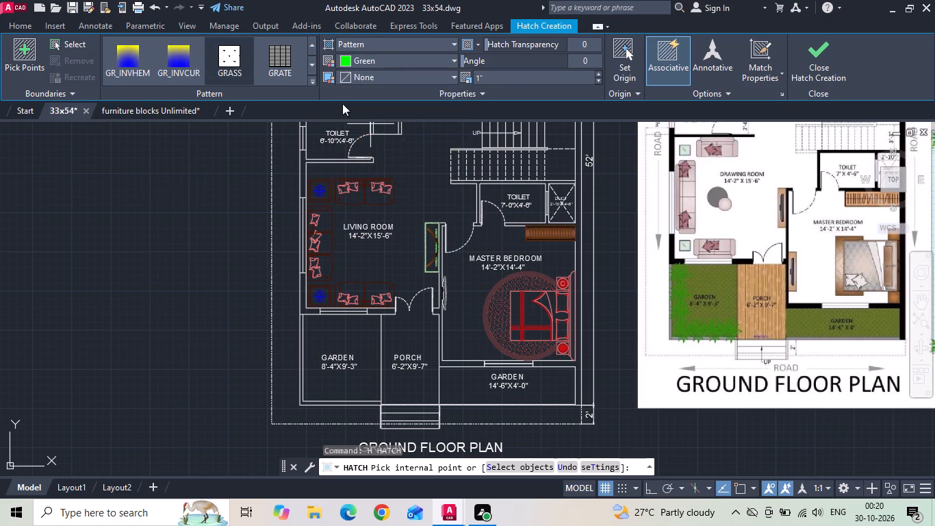
click(344, 76)
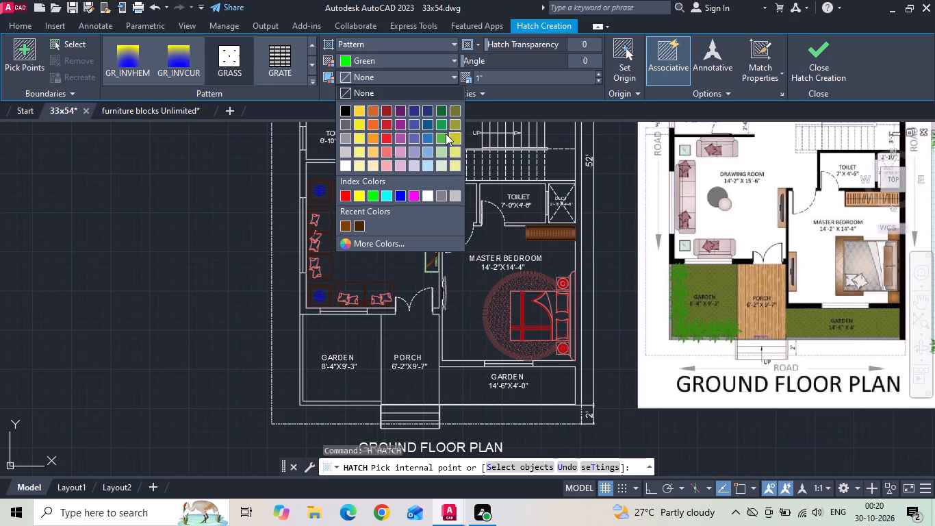
click(443, 134)
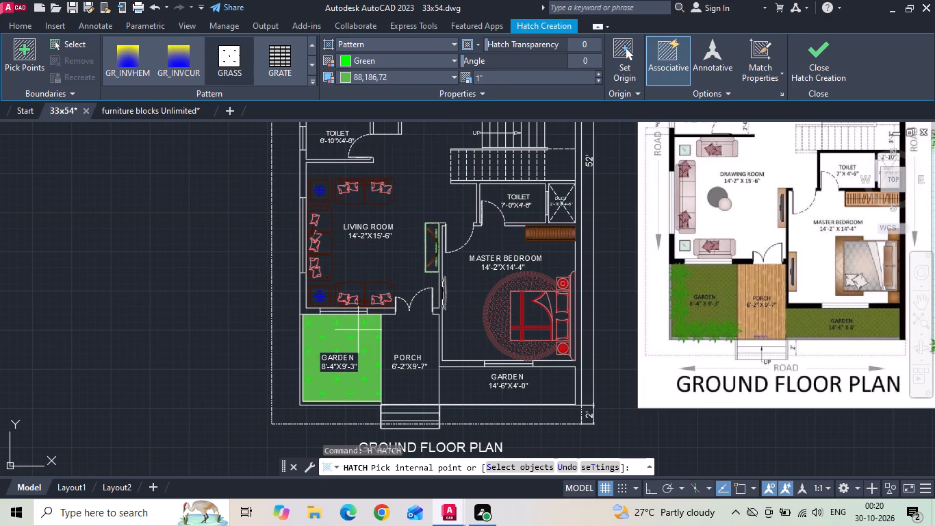
click(358, 330)
Change the hatch background colour to 19,103,52 and add the 14'-6"X4'-0" garden south of the master bedroom.
click(342, 78)
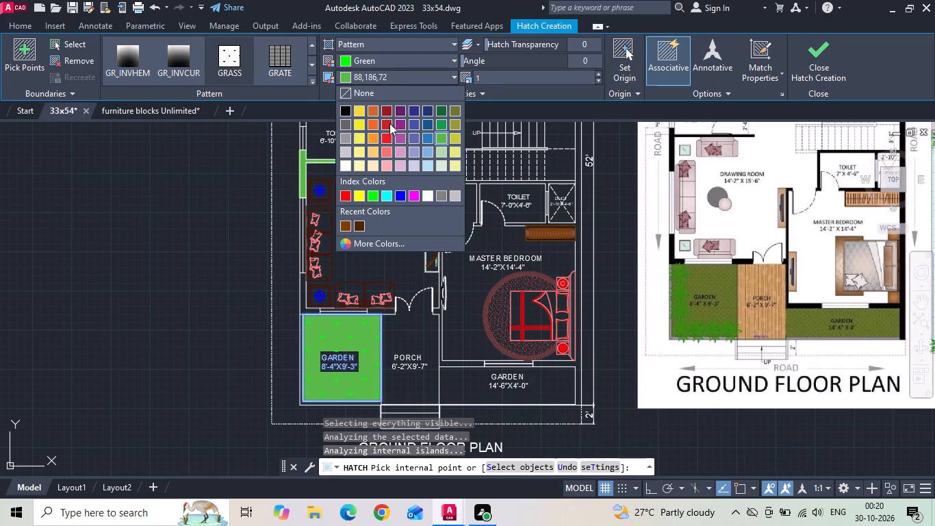
click(436, 115)
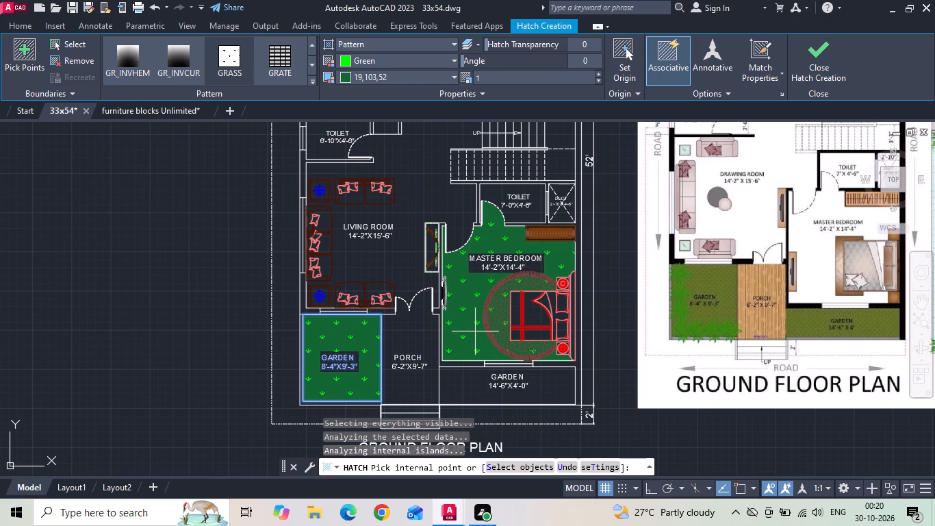
click(454, 381)
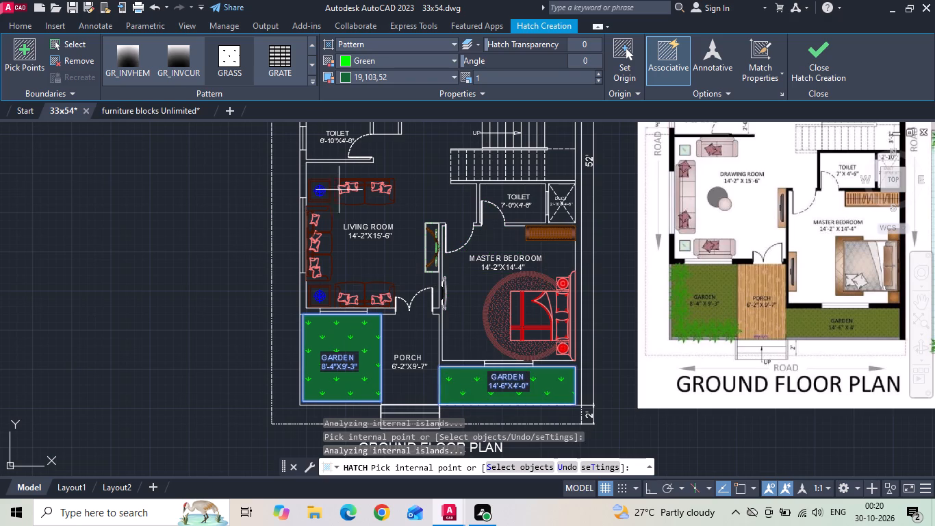
Try a scale of 0.1 on the garden hatch, settle on 0.3 and finish the hatch.
click(506, 75)
text(.1)
key(Return)
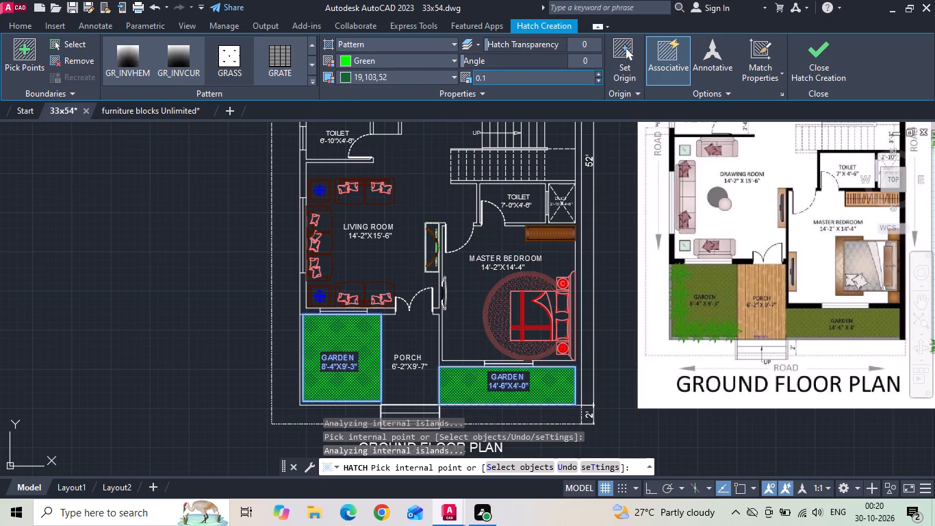
click(505, 75)
text(.3)
key(Return)
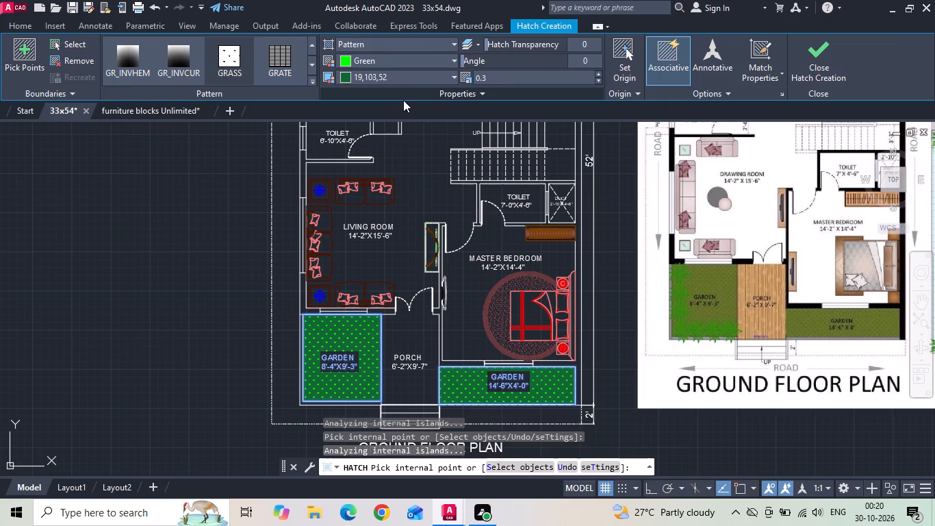
key(Escape)
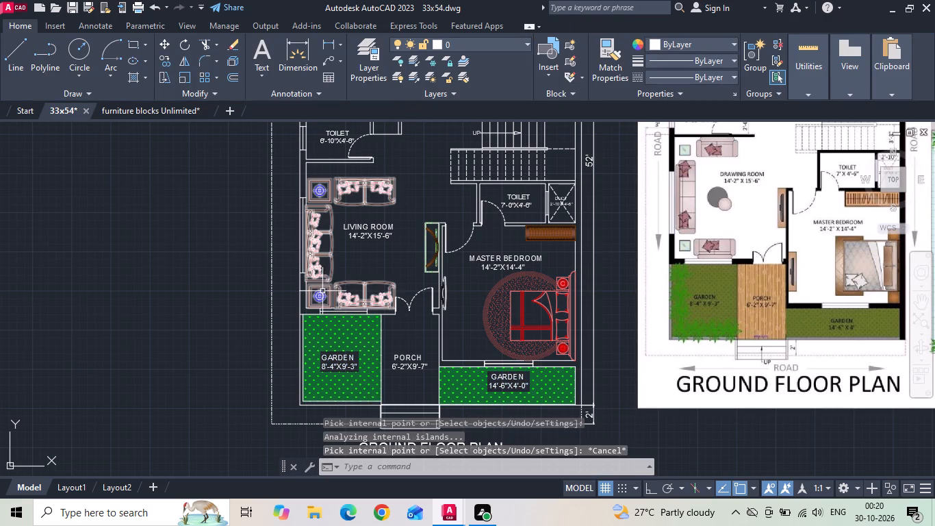
Save the drawing with the hatched gardens.
key(ctrl+s)
key(ctrl+s)
Delete the reference image between the two floor plans.
scroll(248, 323, down, 2)
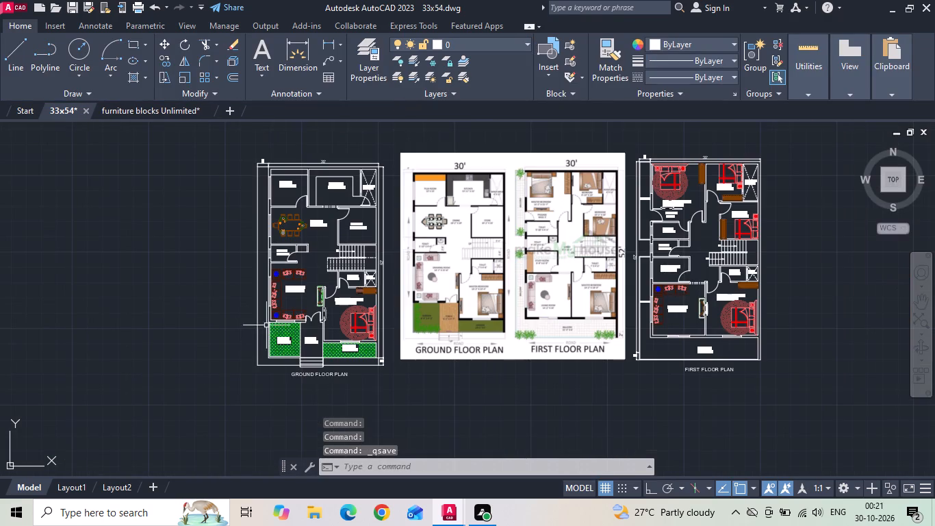
click(468, 366)
click(436, 339)
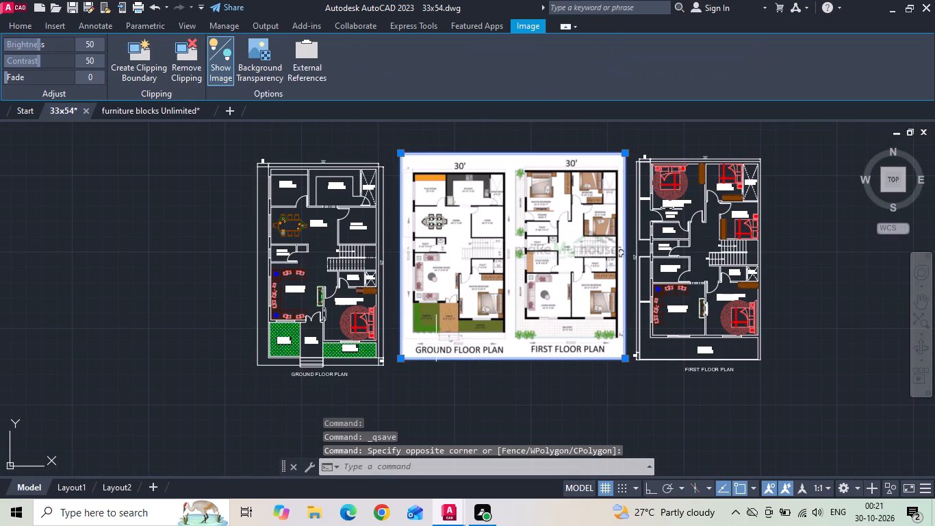
key(Delete)
Move the whole first floor plan with its title to just east of the ground floor plan.
drag(569, 134, 589, 181)
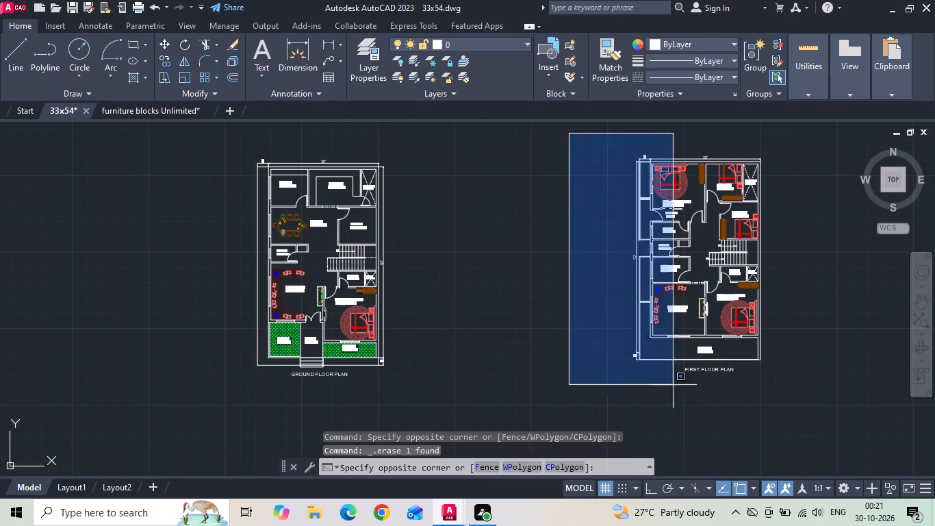
click(789, 403)
right_click(786, 264)
click(809, 268)
click(786, 405)
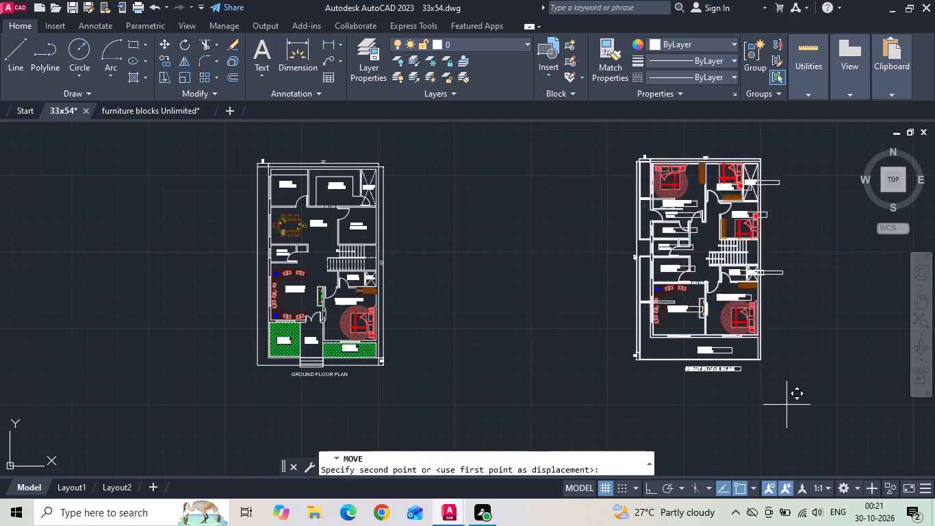
click(544, 408)
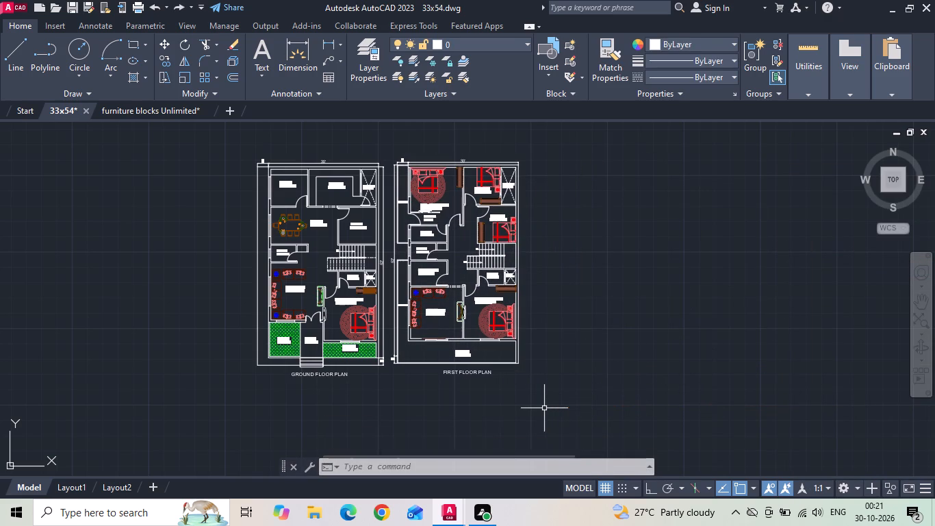
Set up a plot with the previous plot settings and a plot window enclosing both floor plans and their titles.
text(PLOT)
key(space)
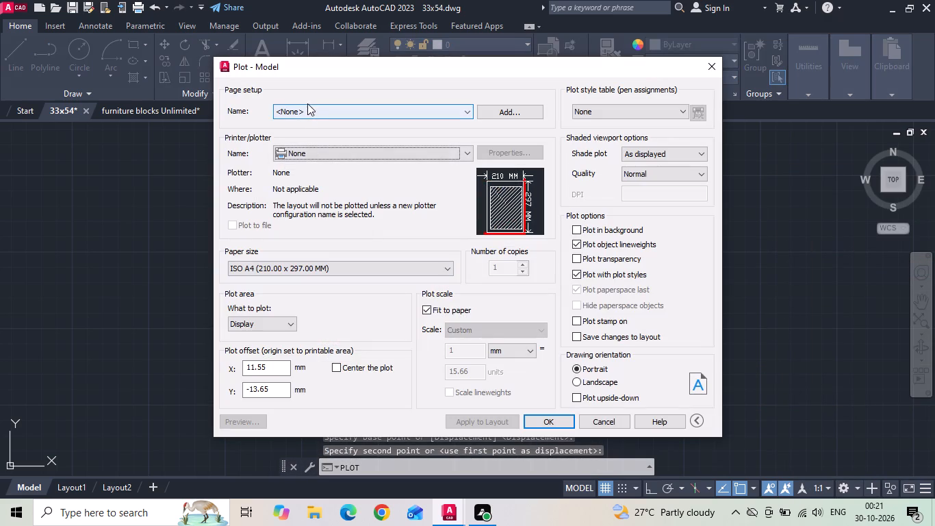
click(300, 115)
click(298, 136)
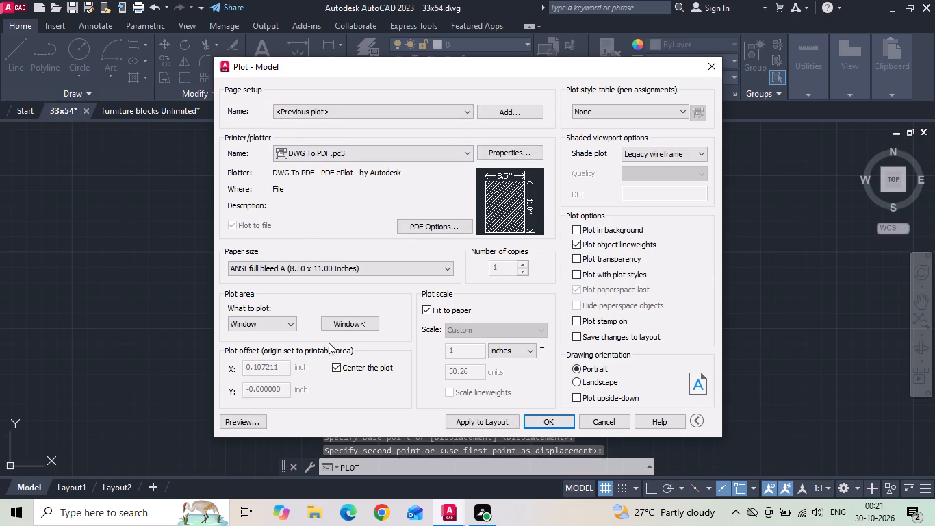
click(346, 322)
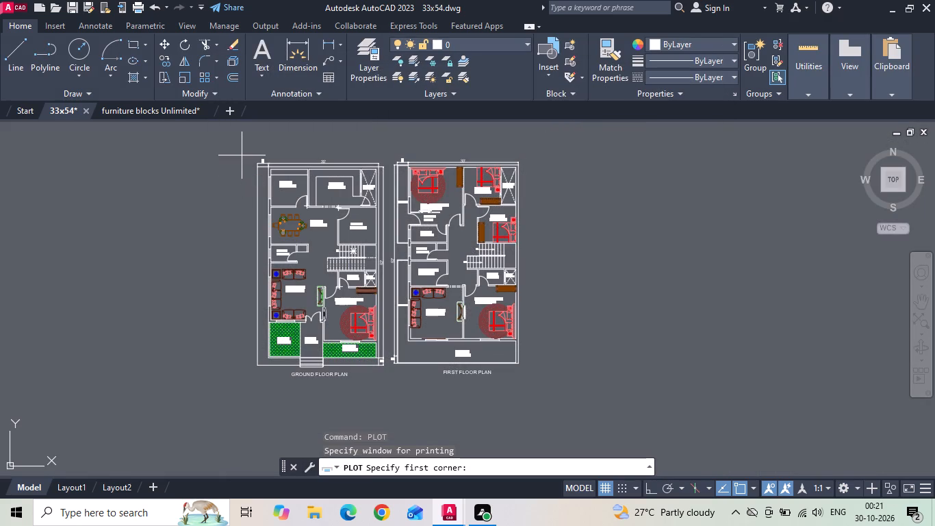
drag(247, 154, 253, 166)
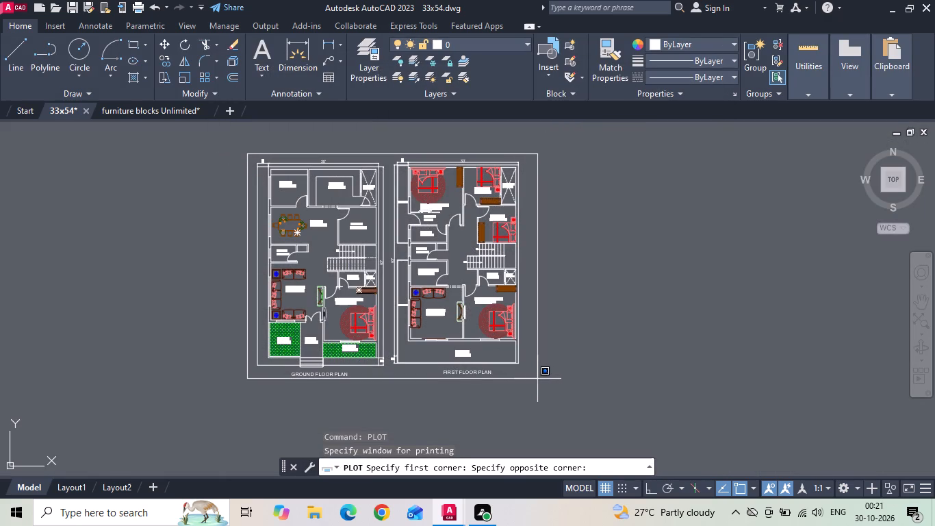
click(532, 381)
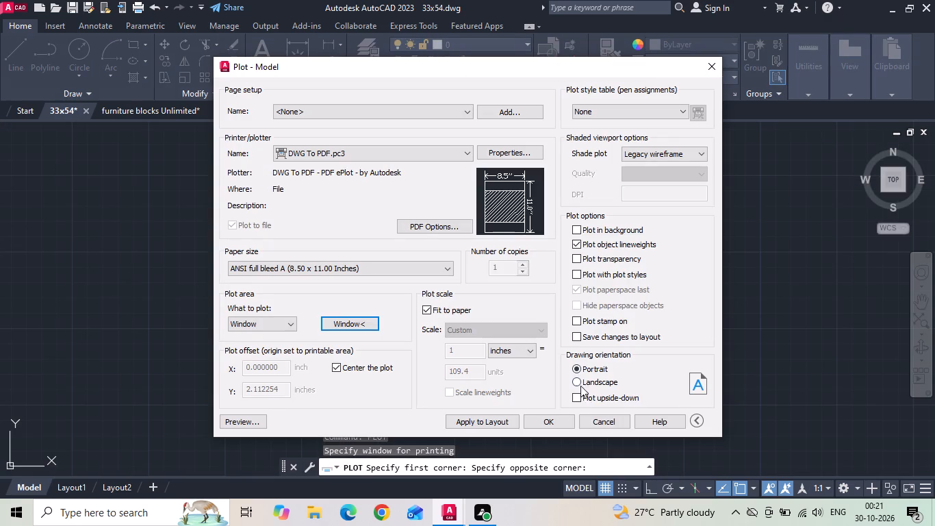
Preview the plot, switch the drawing orientation to landscape and preview it again.
click(243, 421)
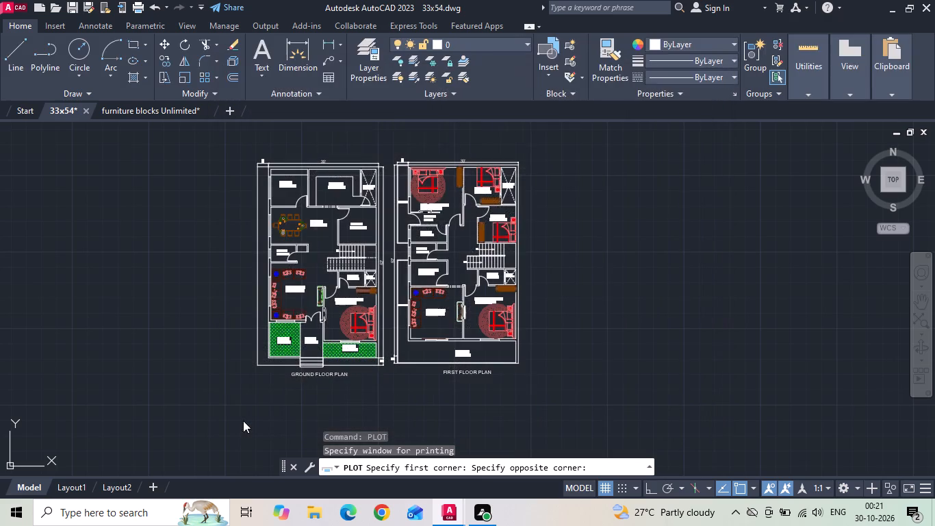
key(space)
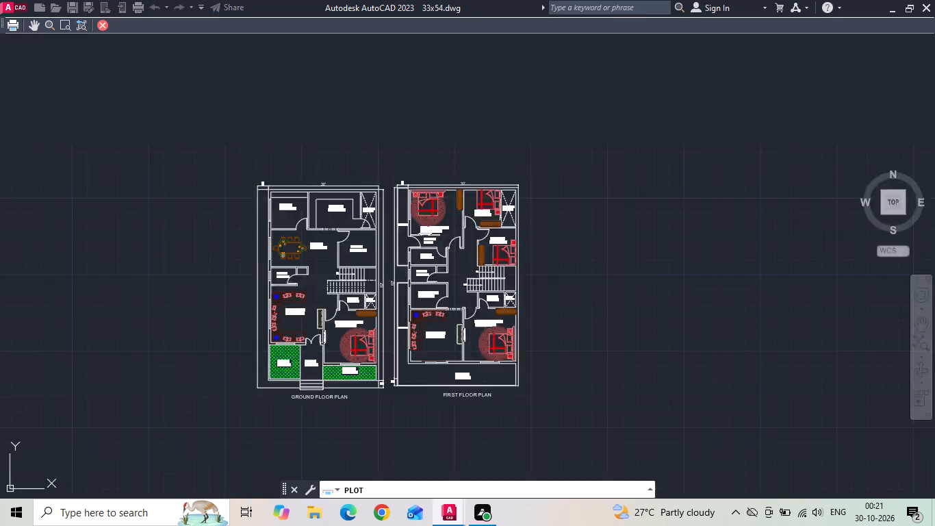
click(580, 381)
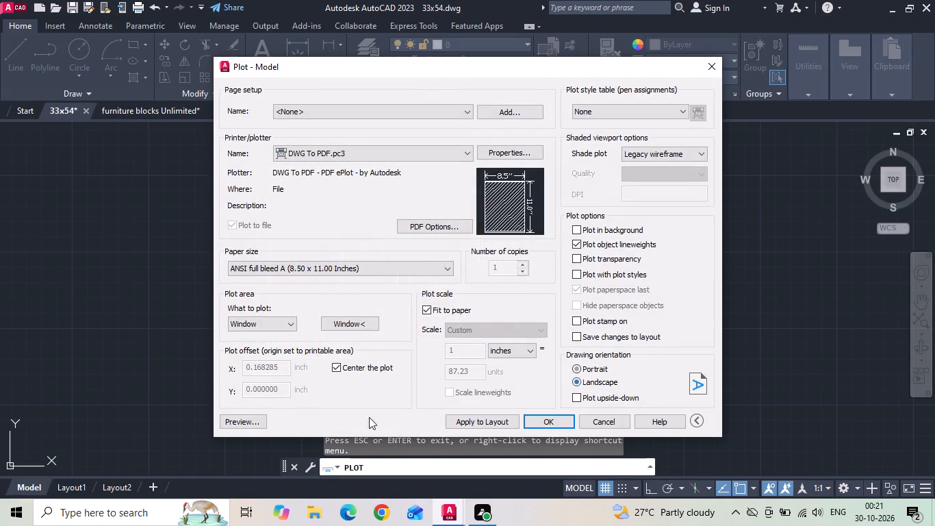
click(236, 418)
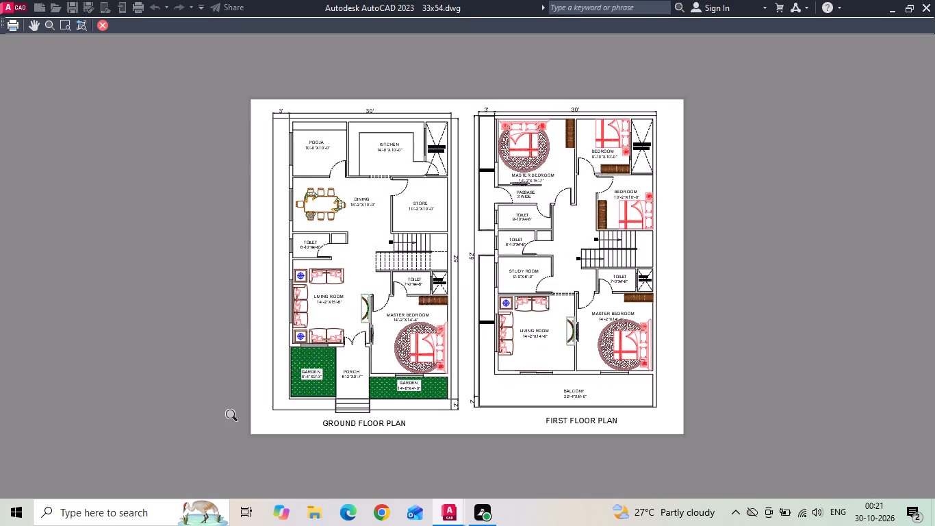
key(Return)
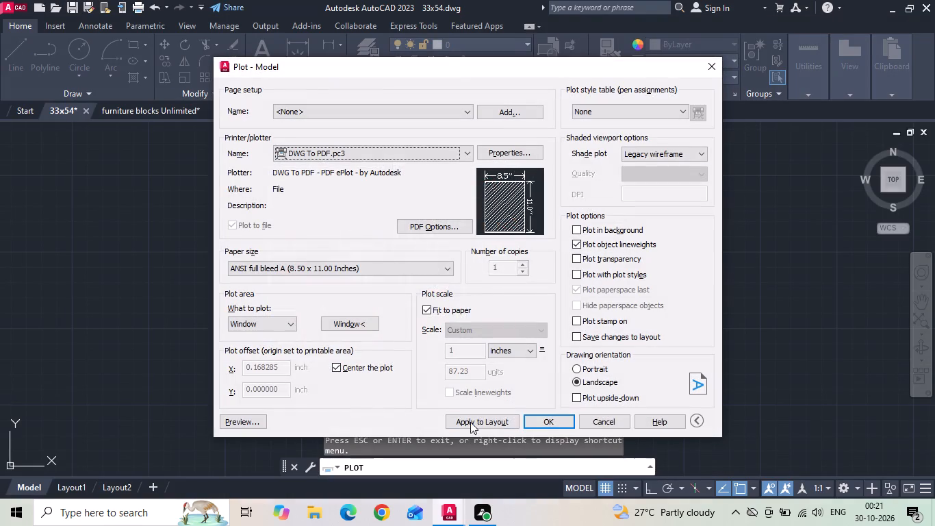
Start the PDF plot output and choose the 29102026 folder inside INTERNSHIP on the Desktop as its location.
click(543, 424)
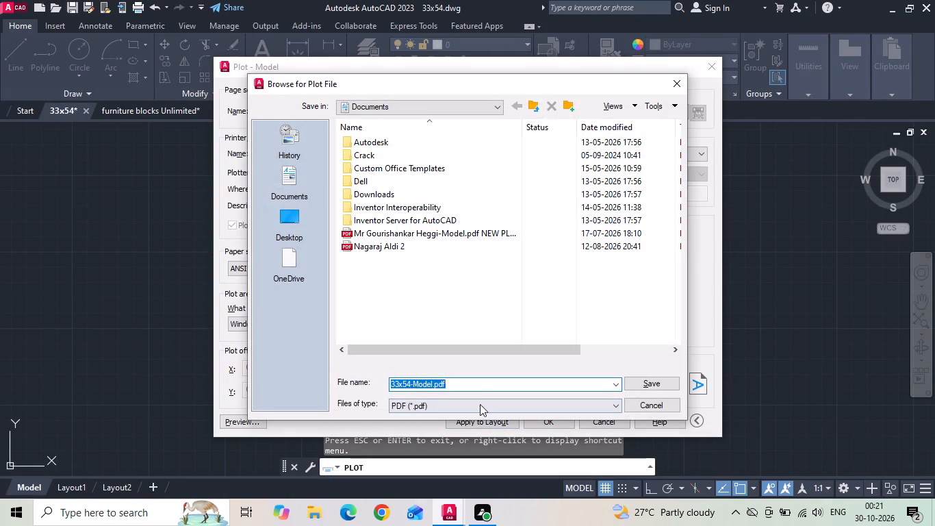
click(287, 233)
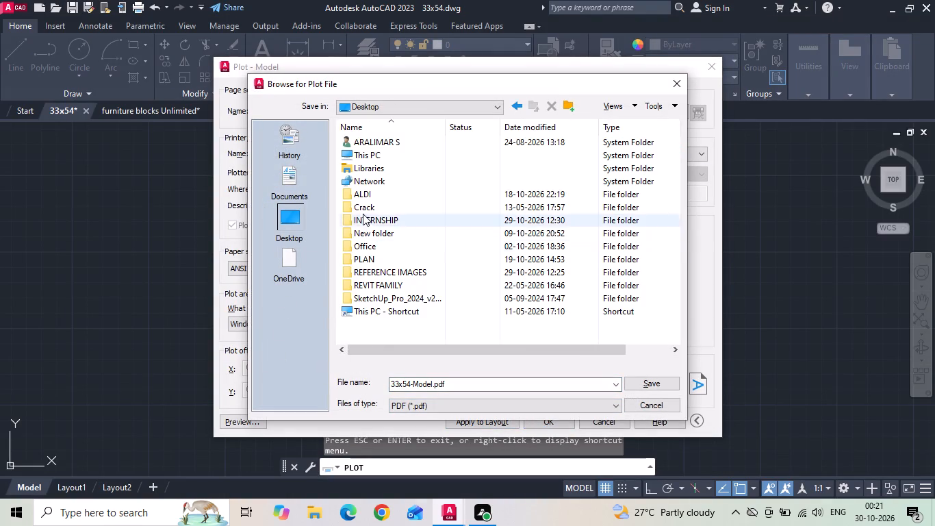
double_click(359, 222)
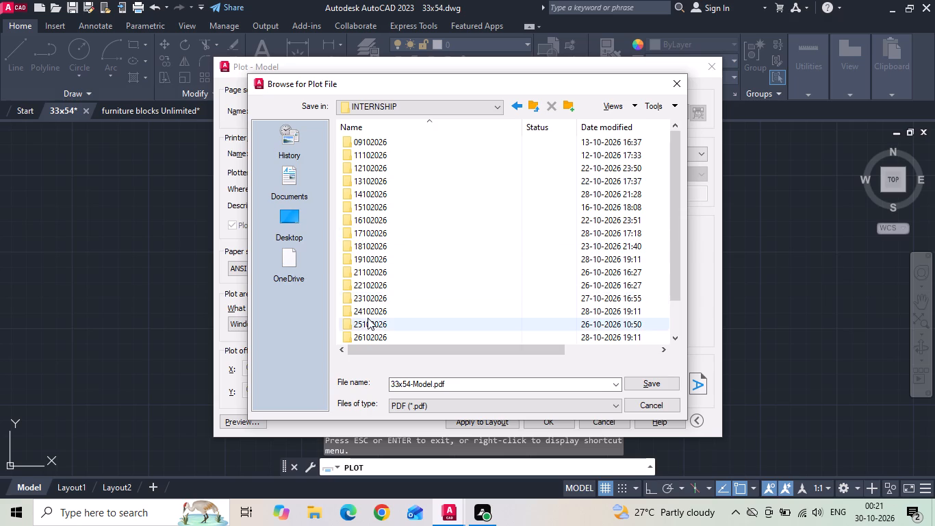
scroll(368, 325, down, 2)
double_click(368, 339)
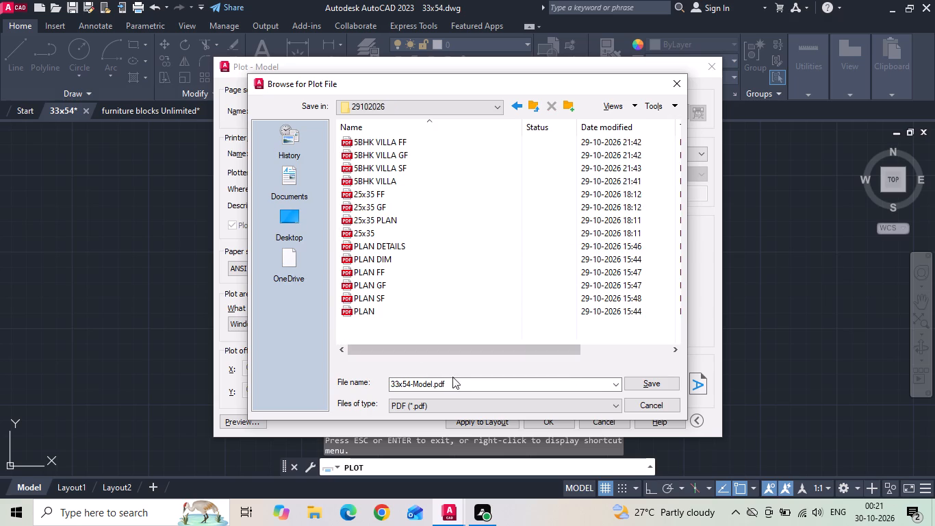
Name the plot file 33x54 PLAN, save it as a PDF and close the PDF viewer.
double_click(459, 386)
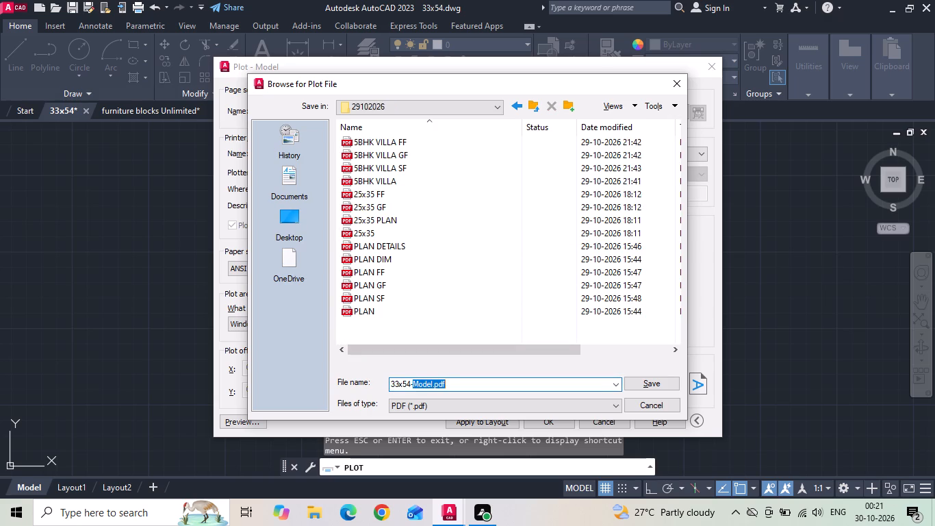
key(BackSpace)
key(BackSpace)
key(space)
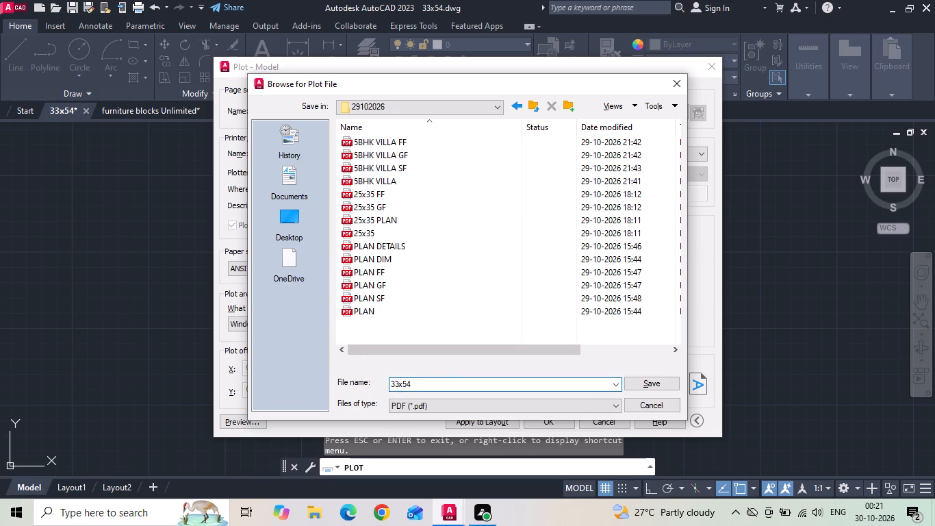
text(PLA)
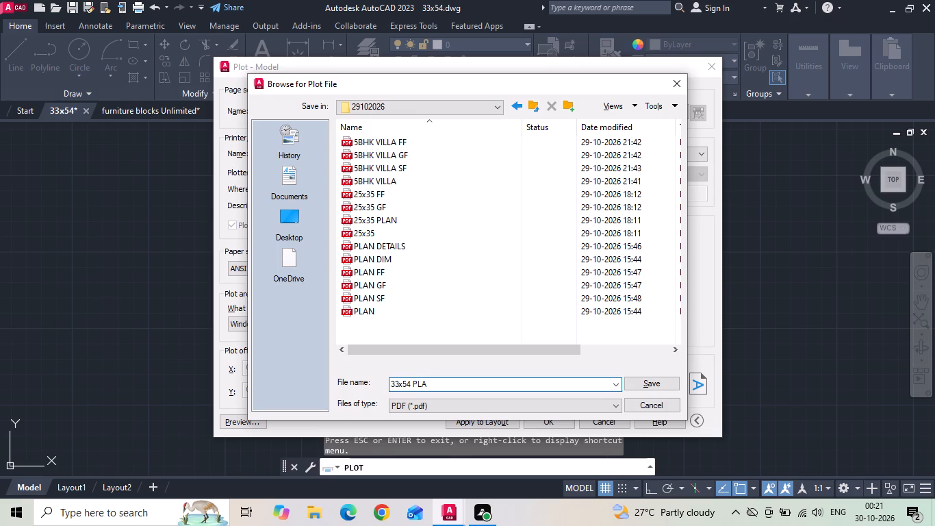
key(n)
key(Return)
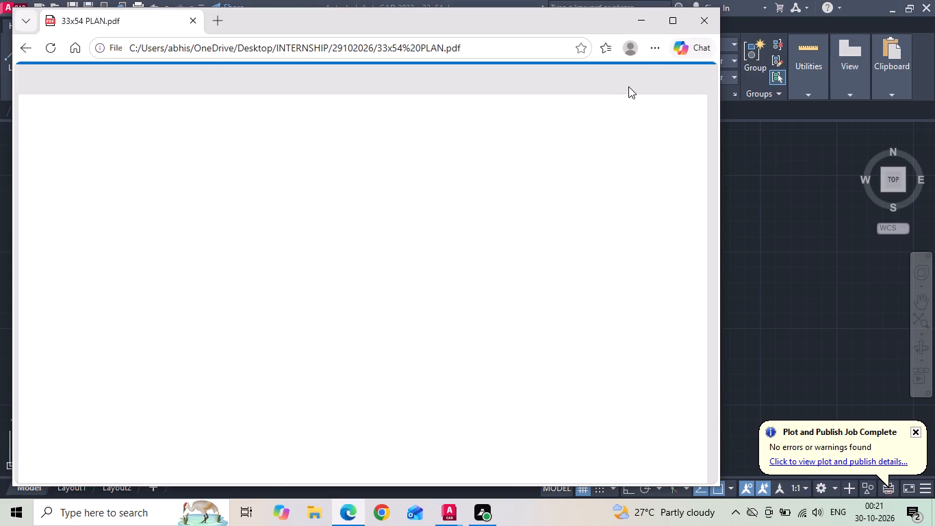
click(704, 18)
Set up another plot with the previous plot settings and a window enclosing both unfurnished floor plans and their titles.
scroll(390, 294, down, 3)
scroll(385, 219, up, 2)
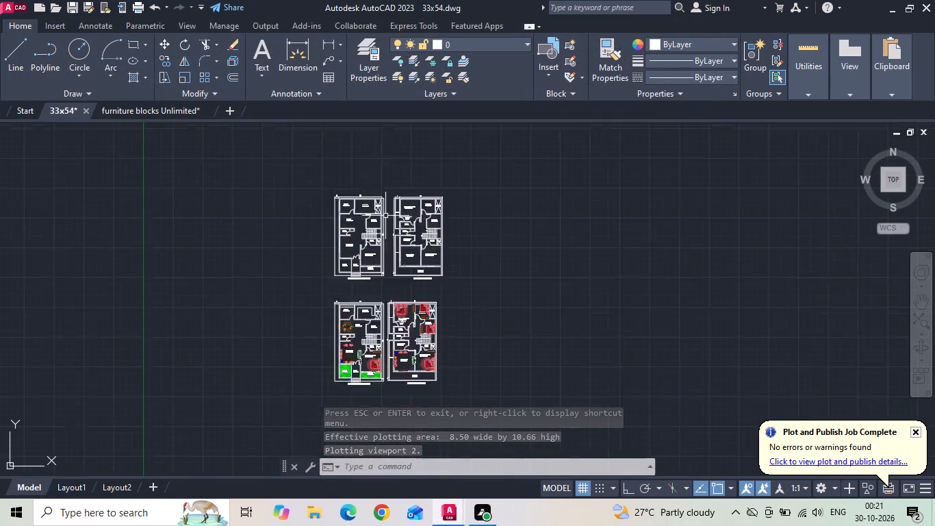
key(p)
text(lot)
key(space)
click(312, 112)
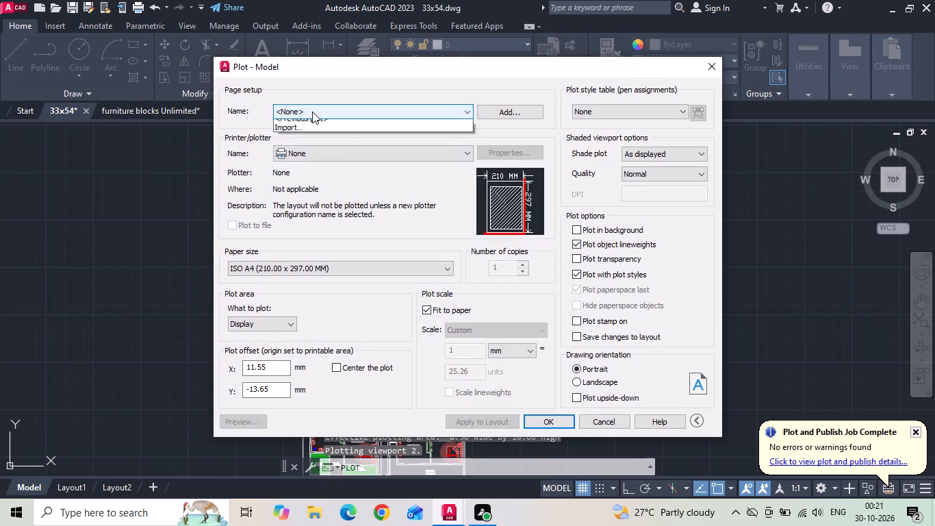
click(304, 135)
click(352, 321)
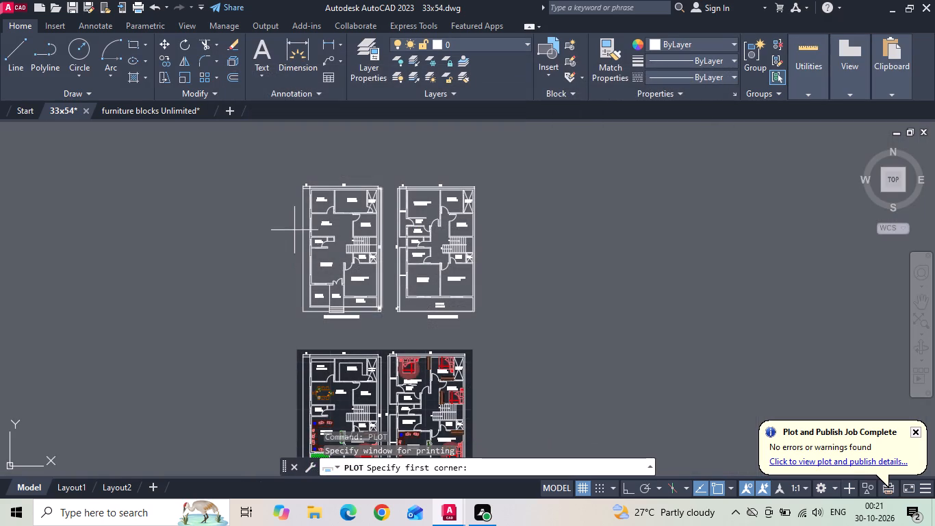
click(294, 181)
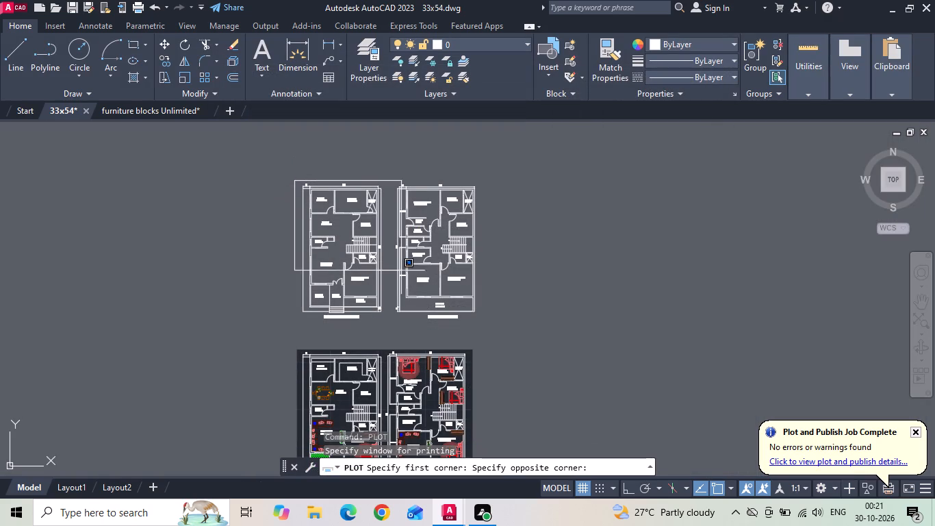
click(481, 326)
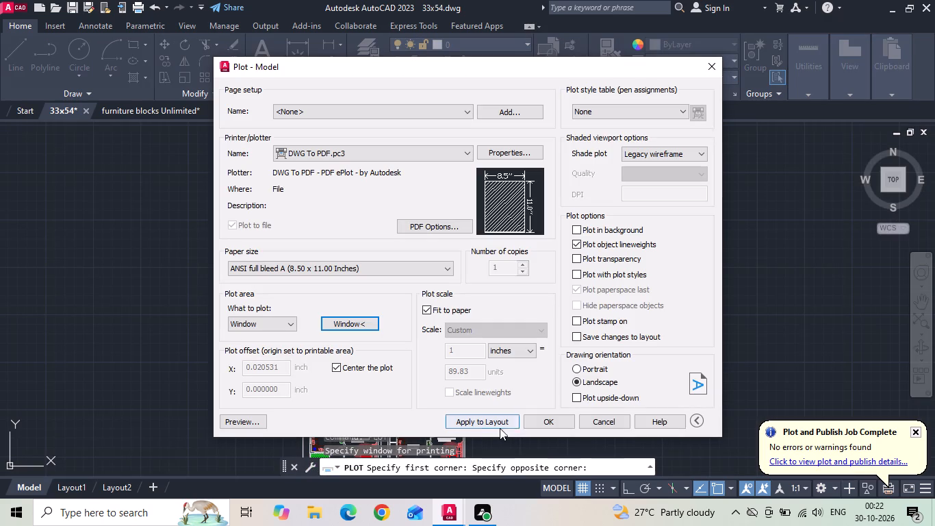
Save this plot as the PDF 33x54 in the 29102026 folder inside INTERNSHIP on the Desktop, then close the viewer.
click(537, 422)
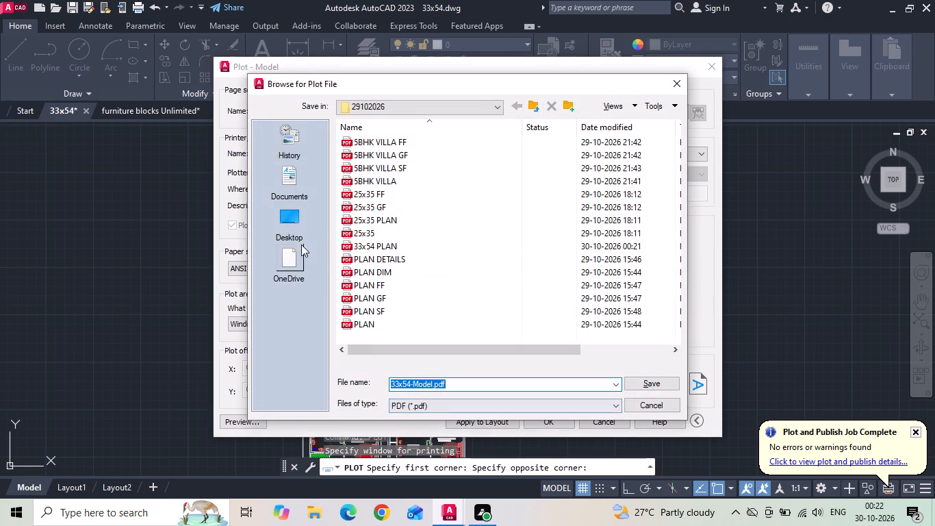
click(293, 223)
click(461, 386)
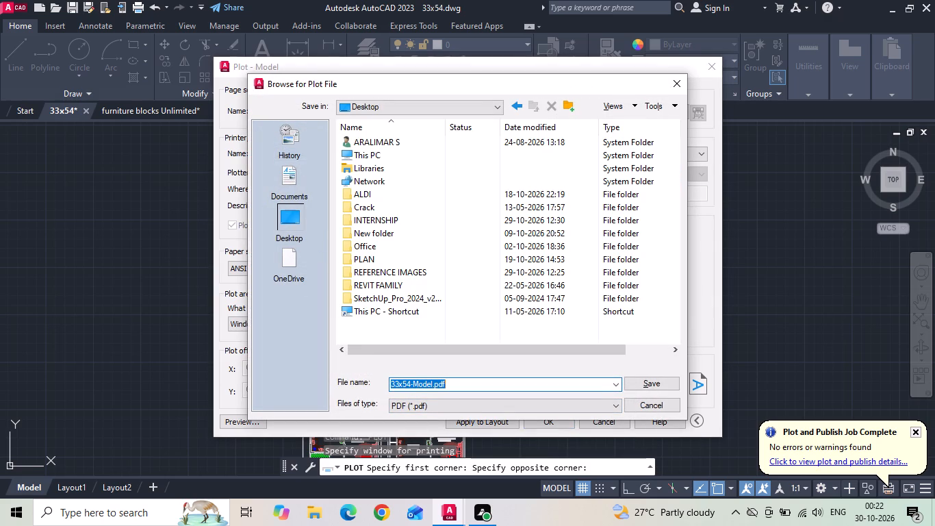
click(461, 385)
key(BackSpace)
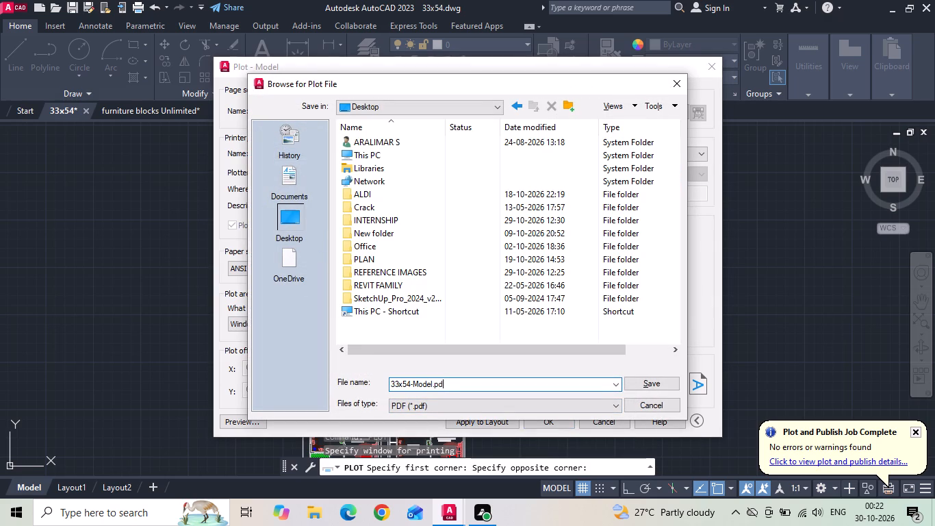
key(BackSpace)
key(BackSpace)
key(BackSpace)
key(BackSpace)
key(BackSpace)
key(BackSpace)
key(BackSpace)
key(BackSpace)
key(BackSpace)
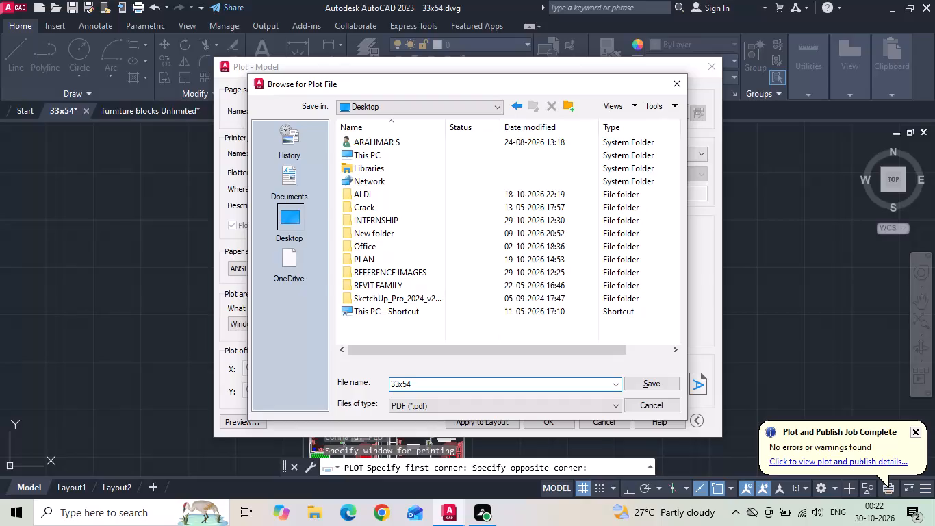
key(space)
double_click(385, 226)
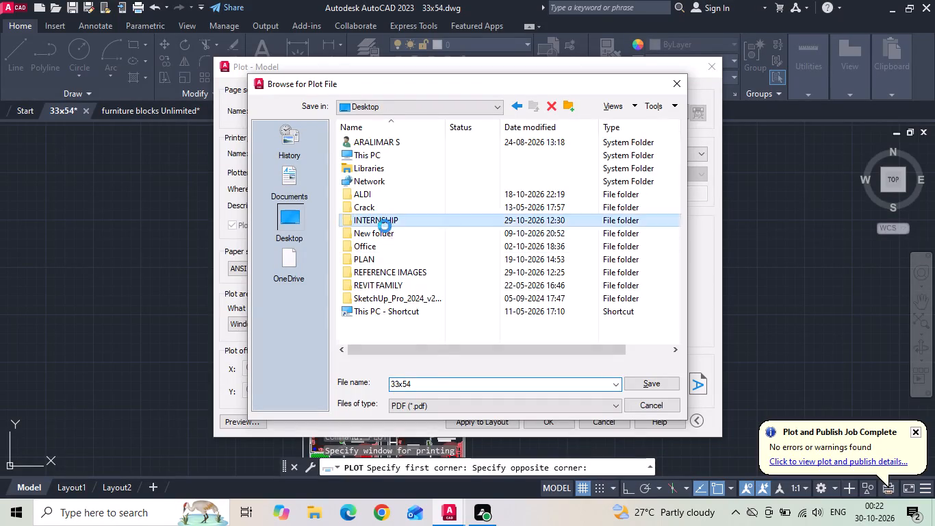
scroll(385, 225, down, 5)
double_click(358, 340)
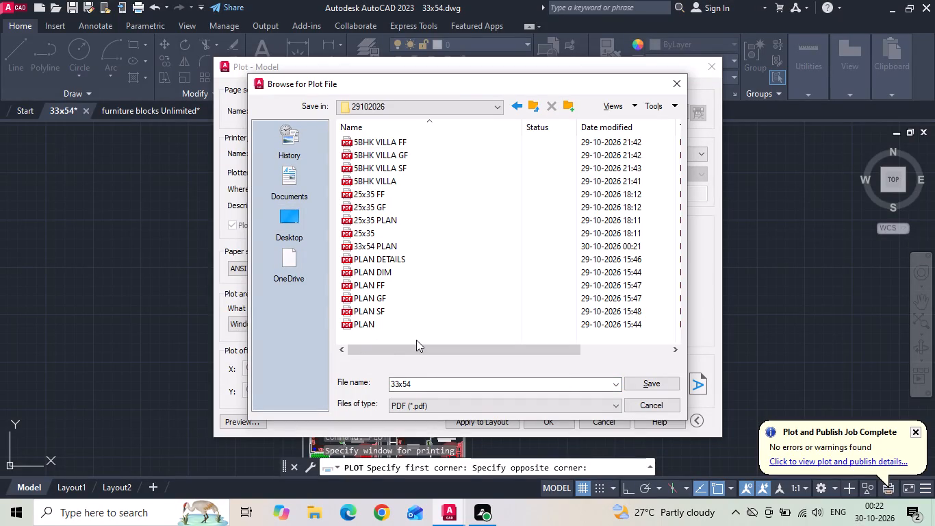
click(629, 385)
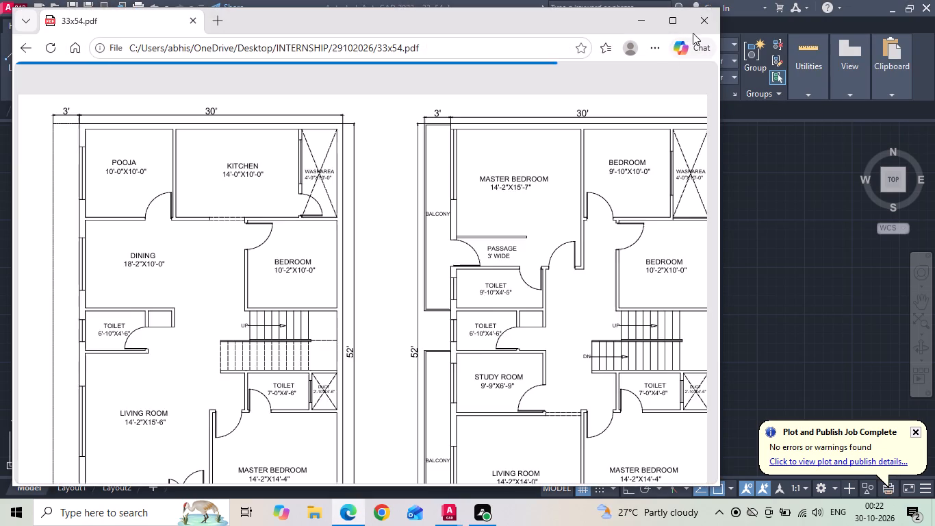
click(700, 21)
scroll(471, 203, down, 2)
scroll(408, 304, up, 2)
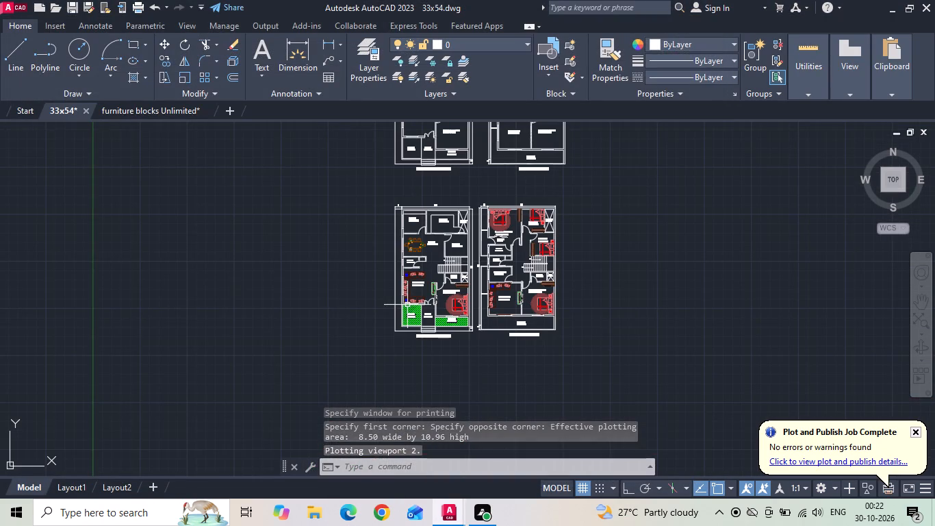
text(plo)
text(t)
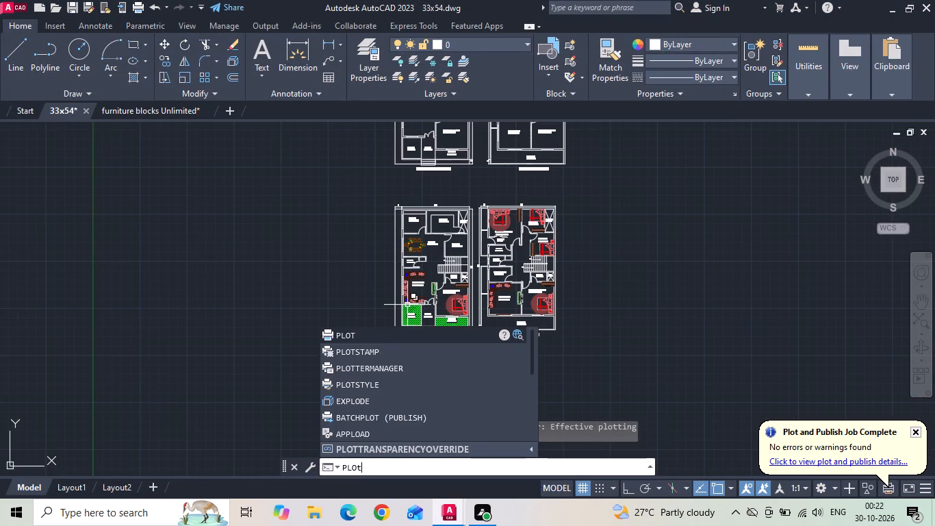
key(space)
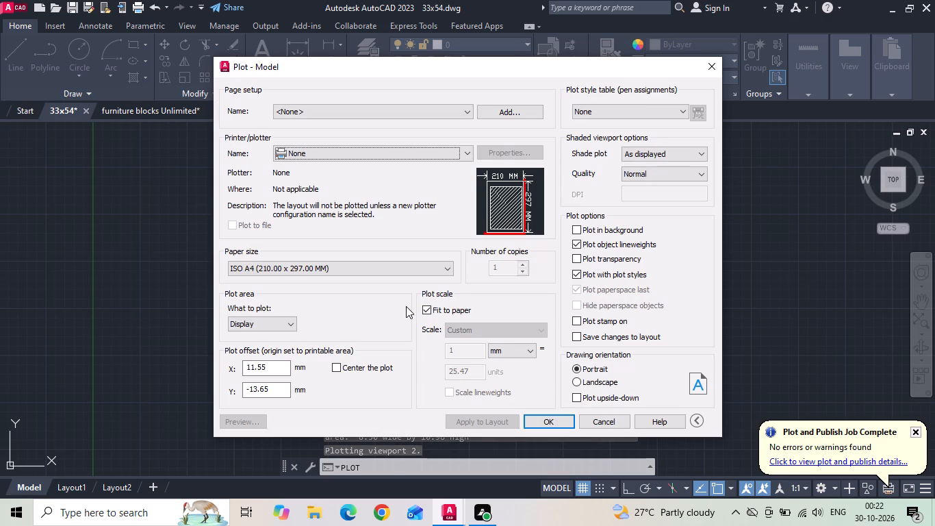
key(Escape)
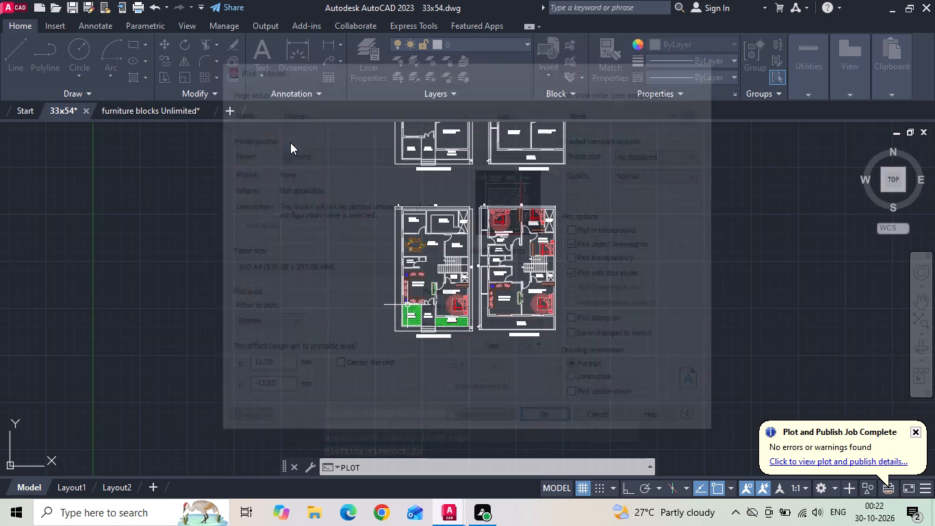
Open the 55X40 drawing from the 24102026 folder inside INTERNSHIP on the Desktop and close its External References palette.
scroll(431, 216, up, 4)
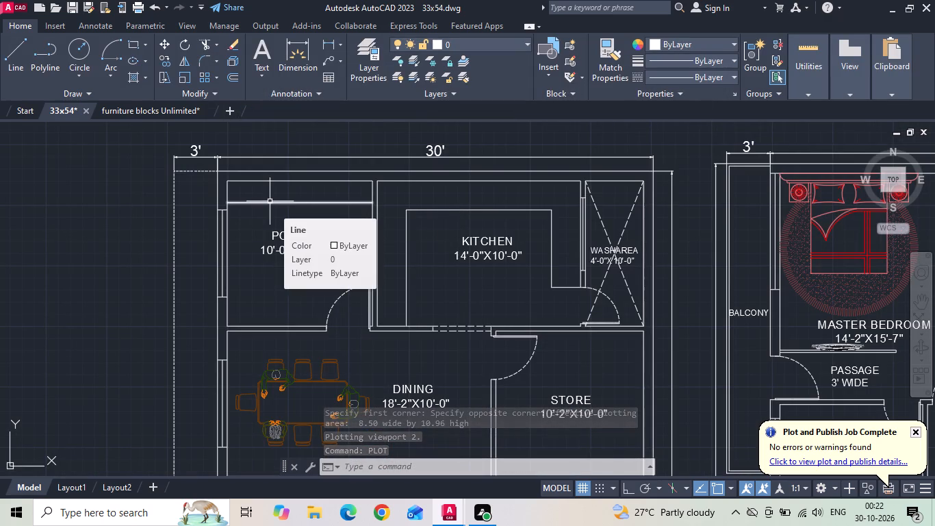
scroll(272, 248, down, 2)
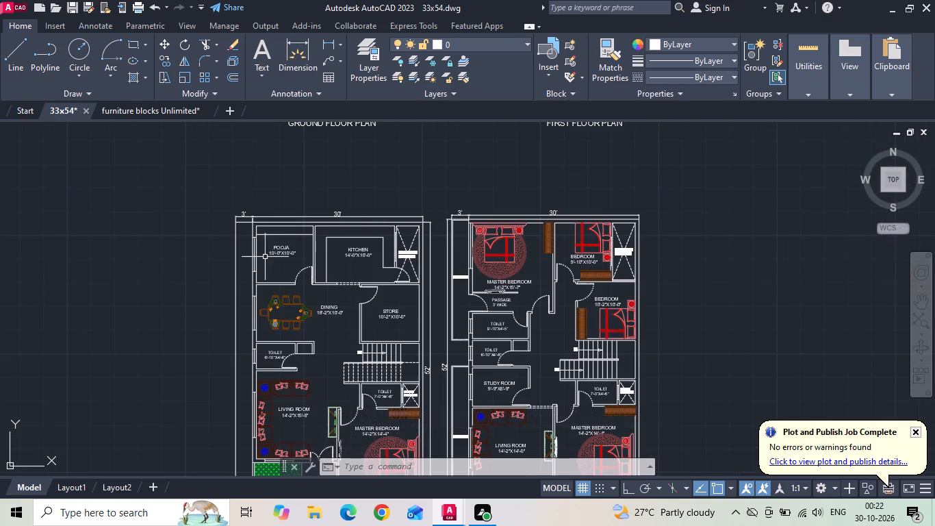
click(10, 10)
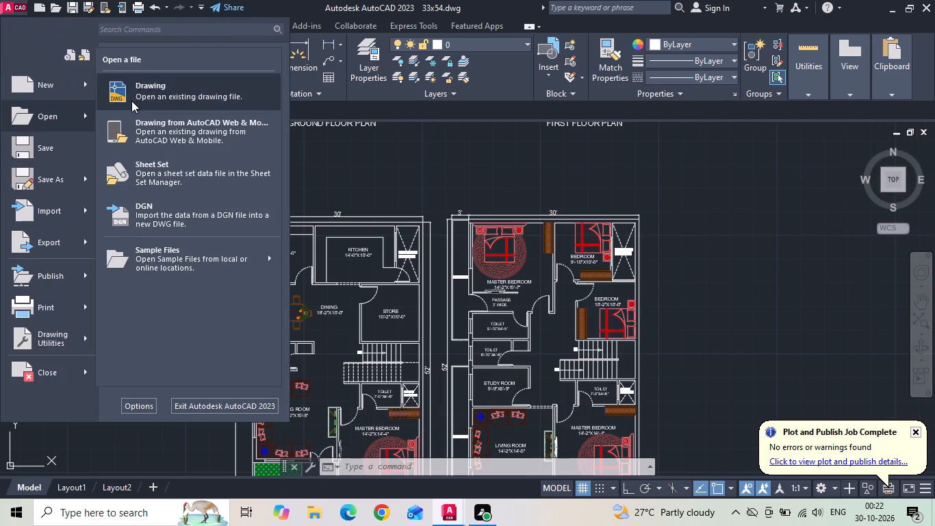
click(133, 100)
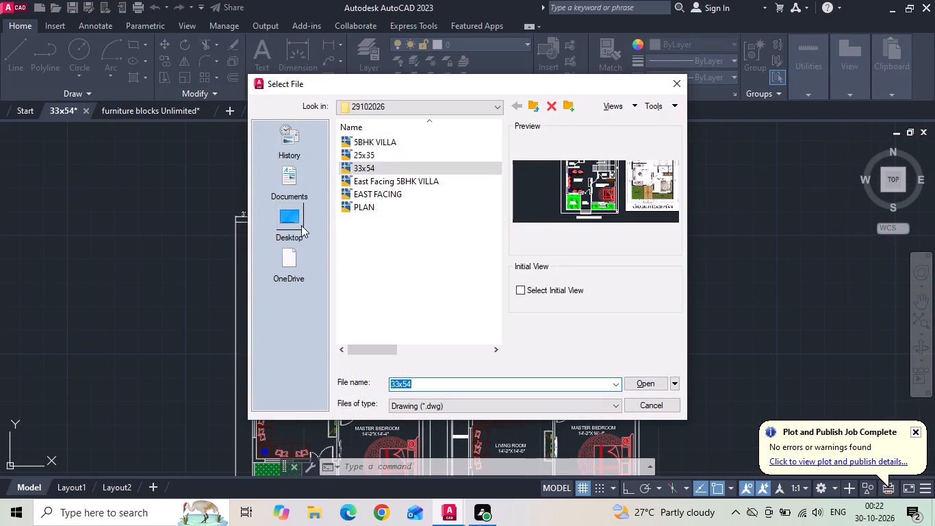
click(298, 226)
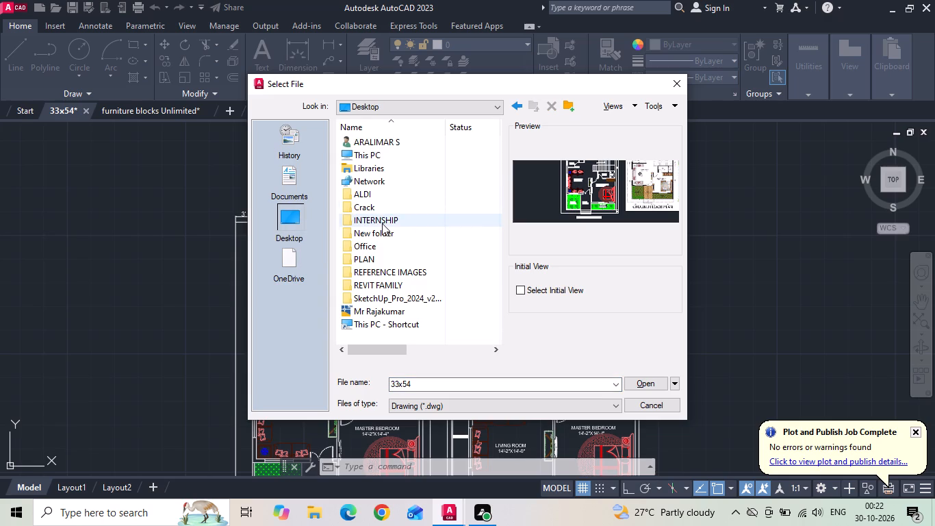
click(382, 223)
double_click(382, 223)
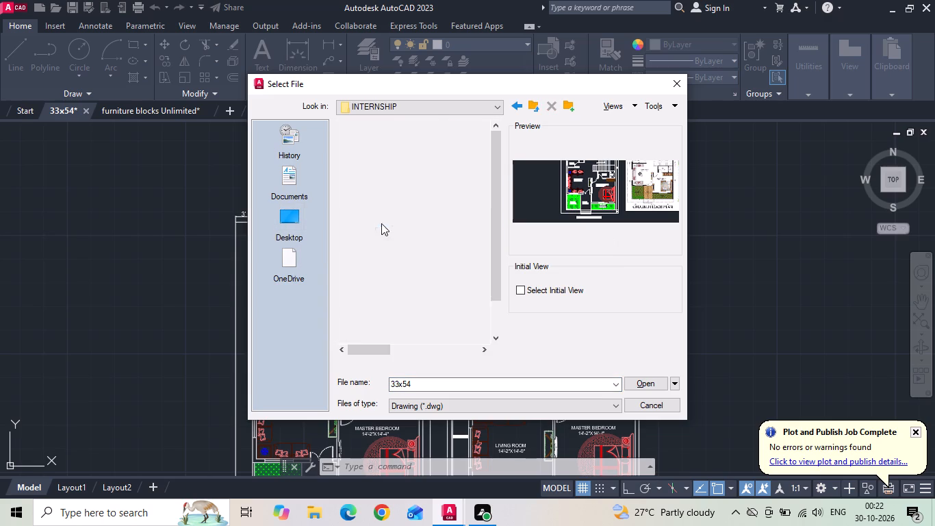
double_click(379, 313)
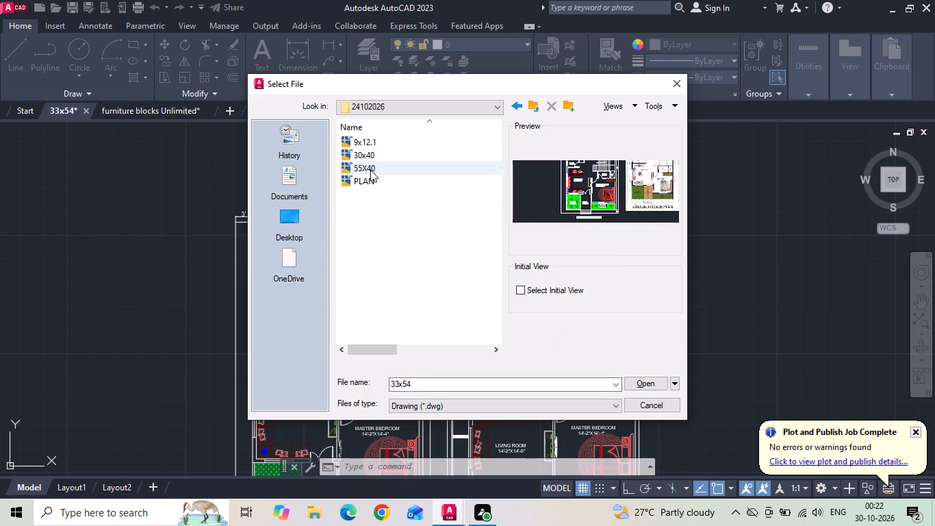
click(370, 170)
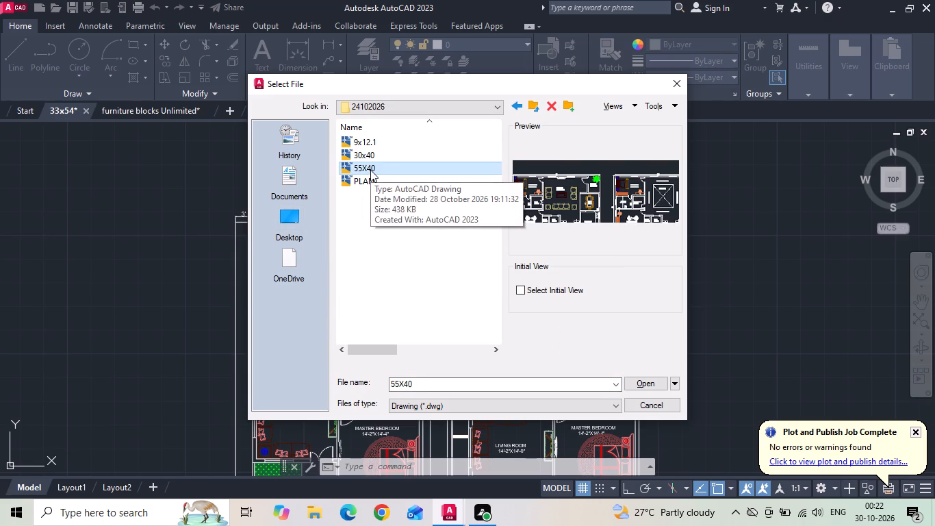
click(632, 385)
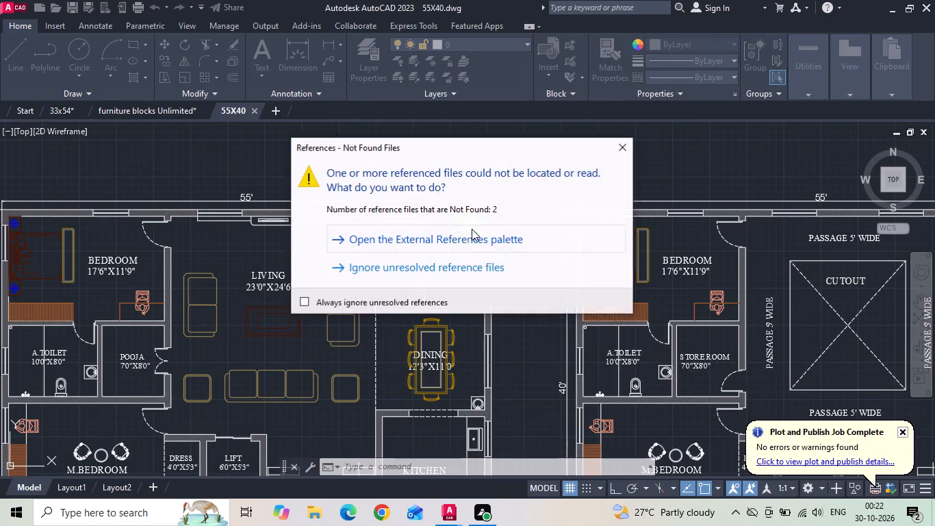
click(435, 236)
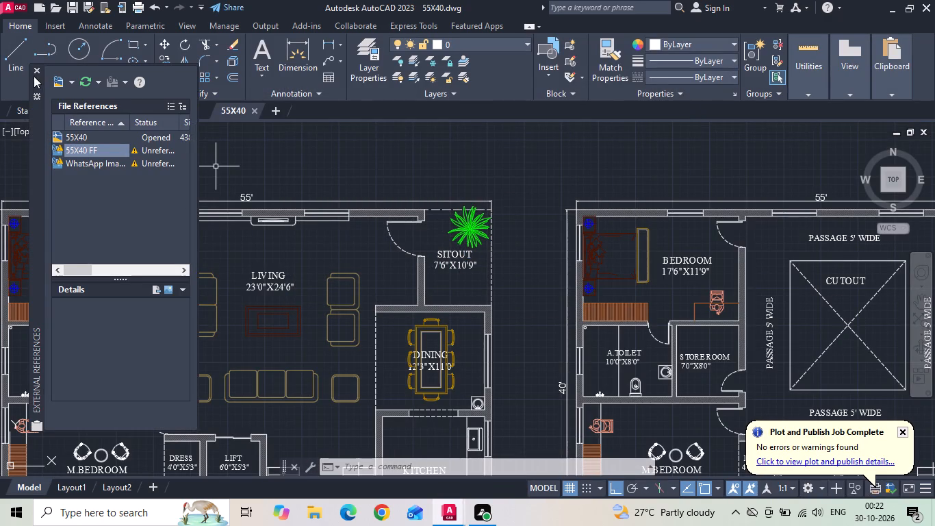
click(34, 73)
Copy the green plant from the 55X40 ground floor sitout into the 33x54 drawing, at the southwest corner of the first floor's front balcony.
click(469, 231)
scroll(402, 158, down, 2)
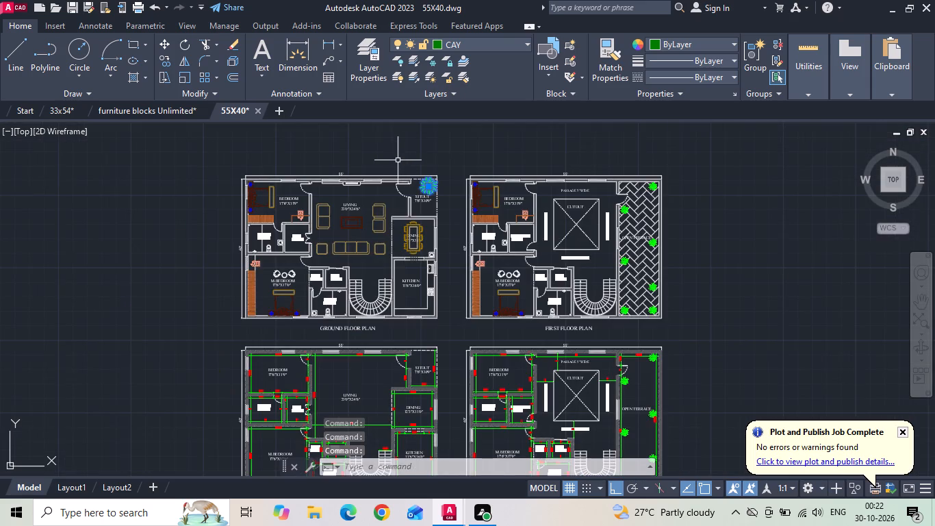
scroll(349, 271, up, 2)
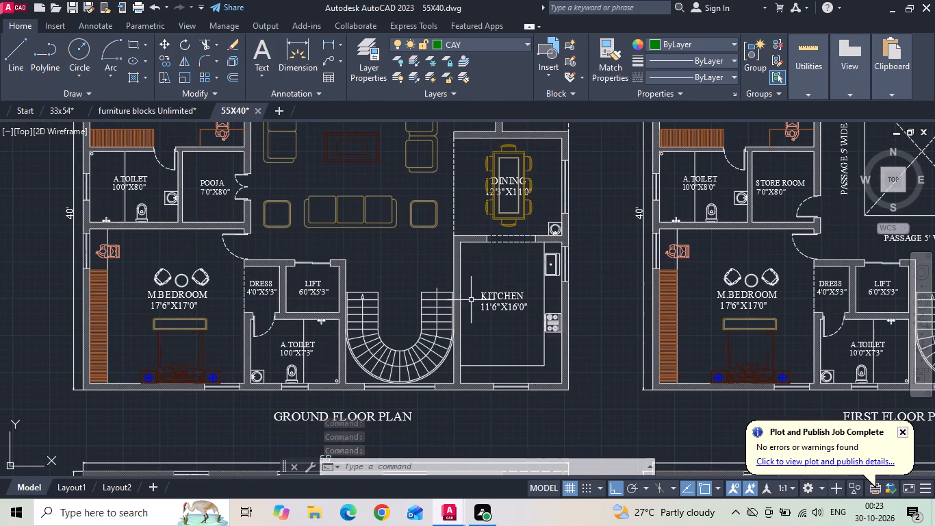
key(ctrl+c)
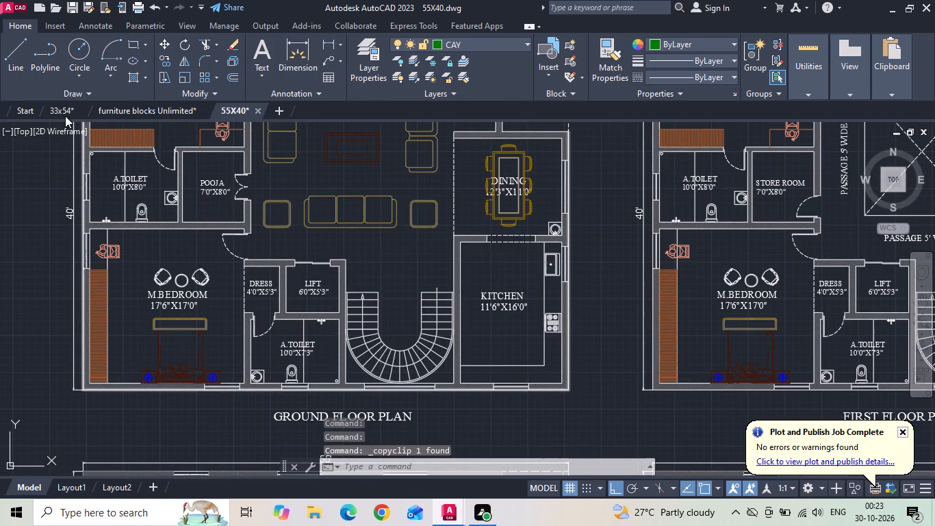
click(64, 114)
key(ctrl+v)
middle_drag(363, 333, 348, 224)
scroll(441, 424, up, 2)
click(422, 416)
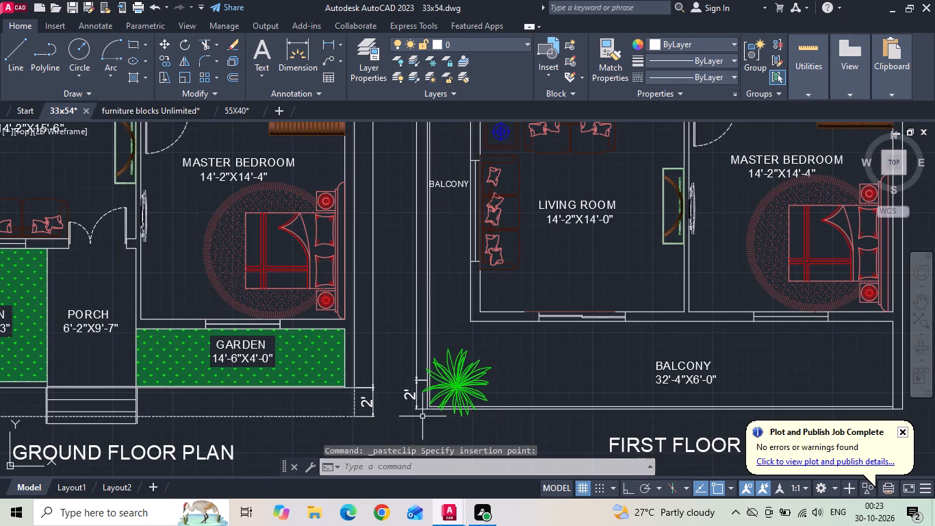
Scale down the pasted plant slightly about its centre at the southwest corner of the first floor's front balcony.
scroll(421, 426, down, 1)
click(428, 390)
right_click(428, 390)
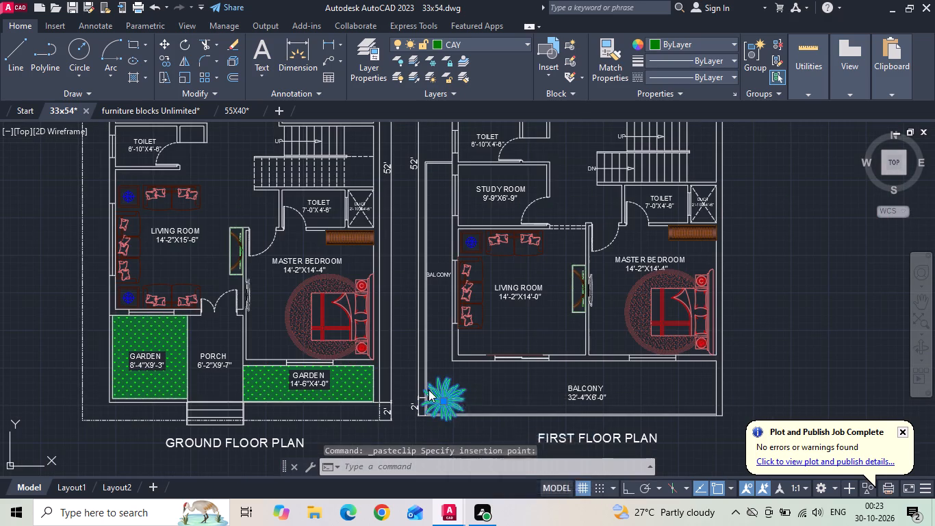
click(465, 283)
scroll(451, 417, up, 2)
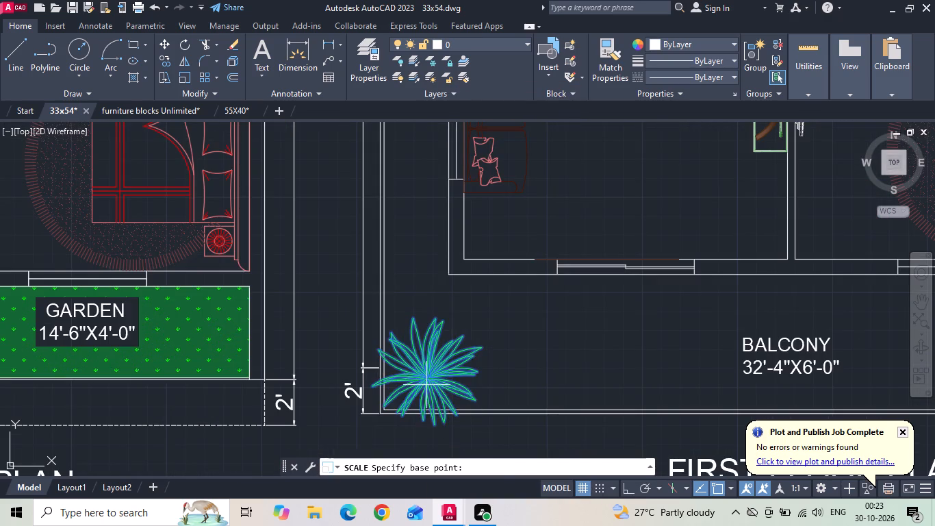
click(426, 381)
click(439, 337)
Copy the plant orthogonally to the front balcony's east end and three spots along the west balcony: beside the study, toilet and master bedroom.
click(425, 364)
right_click(423, 364)
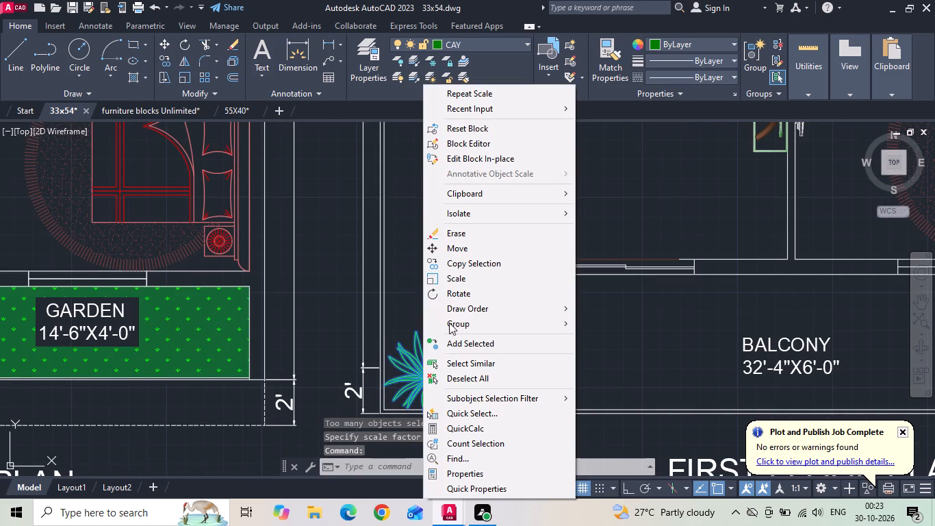
click(462, 269)
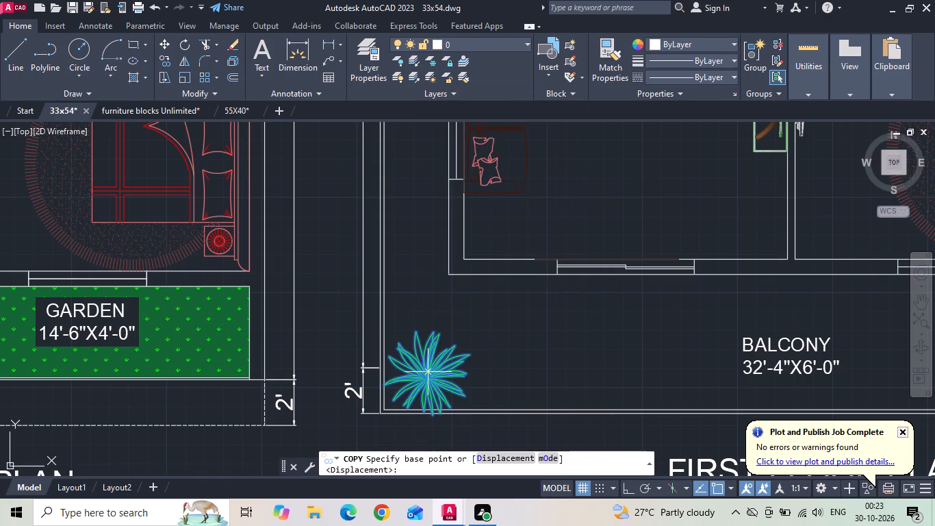
key(F8)
click(427, 373)
scroll(467, 373, down, 2)
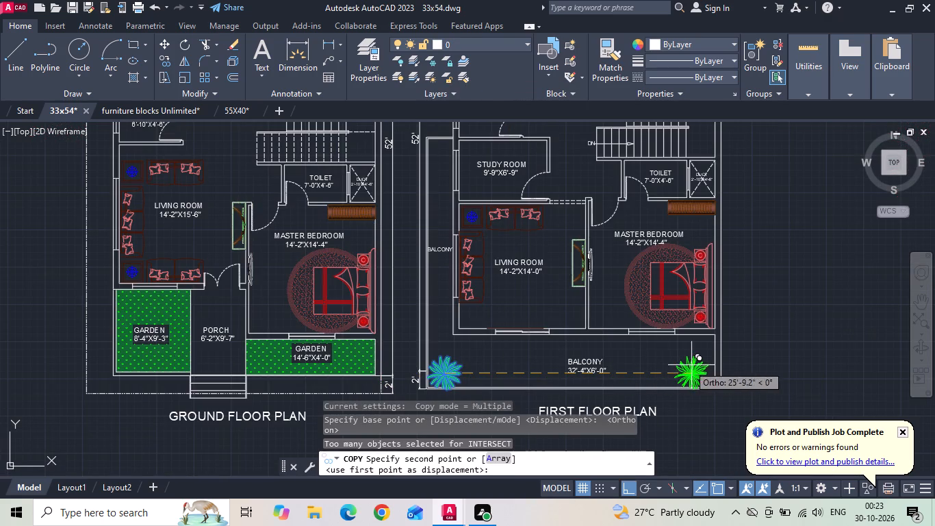
click(699, 369)
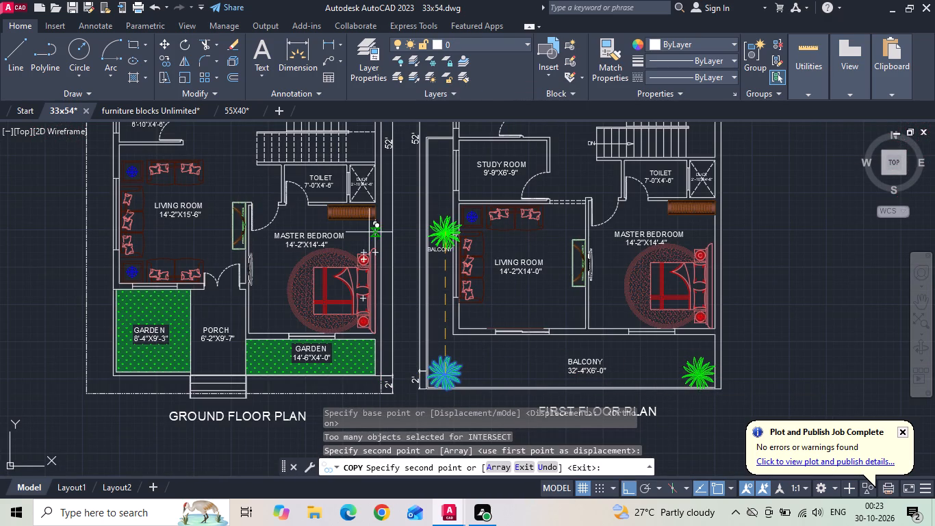
scroll(423, 160, up, 2)
click(438, 155)
scroll(434, 206, down, 3)
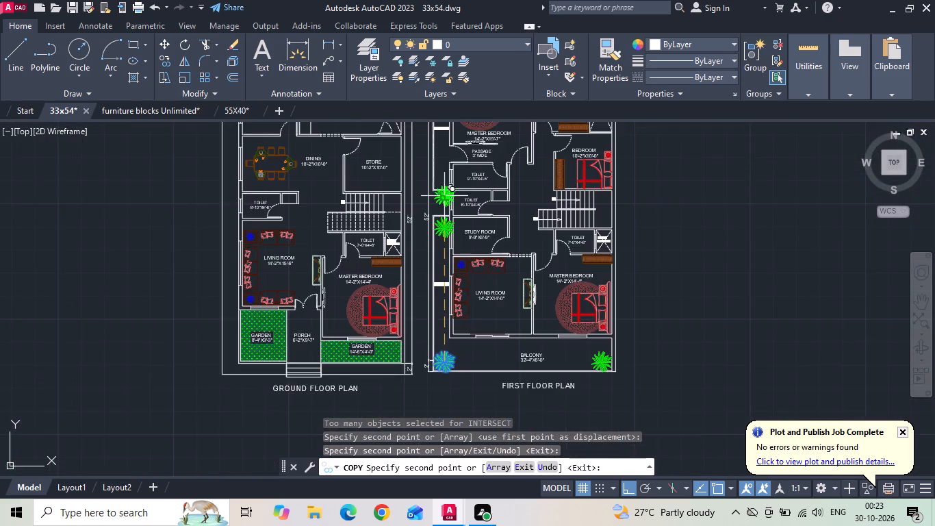
middle_drag(444, 216, 437, 256)
scroll(437, 240, up, 2)
click(432, 191)
middle_drag(430, 216, 426, 364)
scroll(426, 373, down, 2)
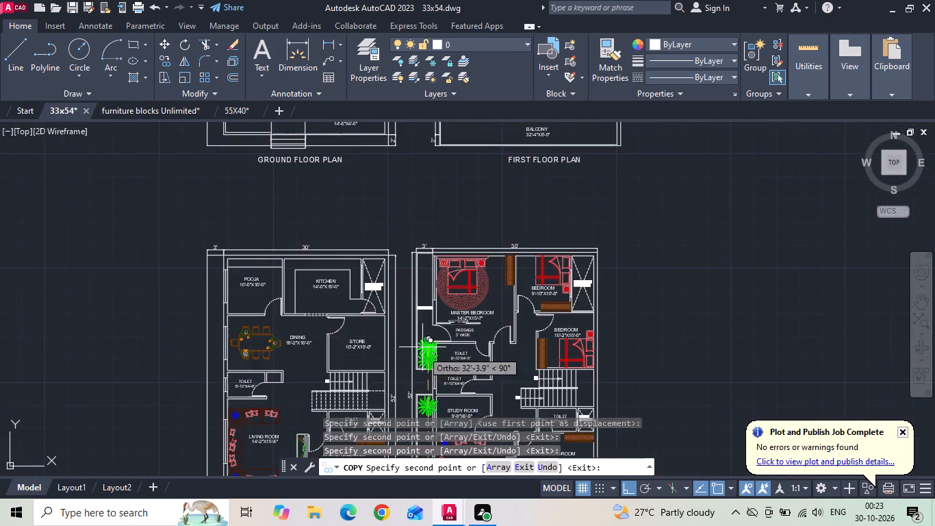
scroll(423, 284, up, 2)
click(419, 225)
key(Escape)
Move the two northernmost west balcony plants, beside the master bedroom and the toilet, slightly west.
scroll(435, 200, down, 3)
scroll(433, 201, up, 3)
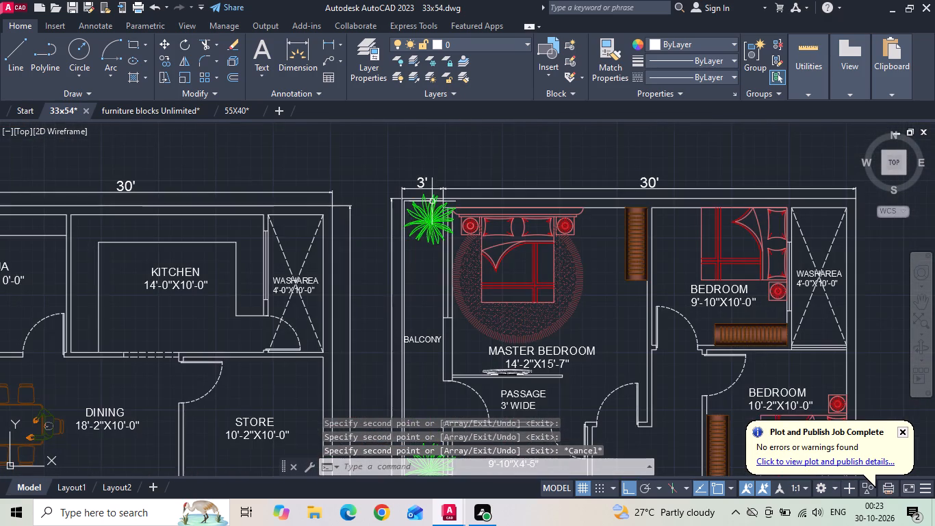
click(426, 216)
scroll(422, 205, down, 2)
scroll(415, 298, up, 1)
click(424, 314)
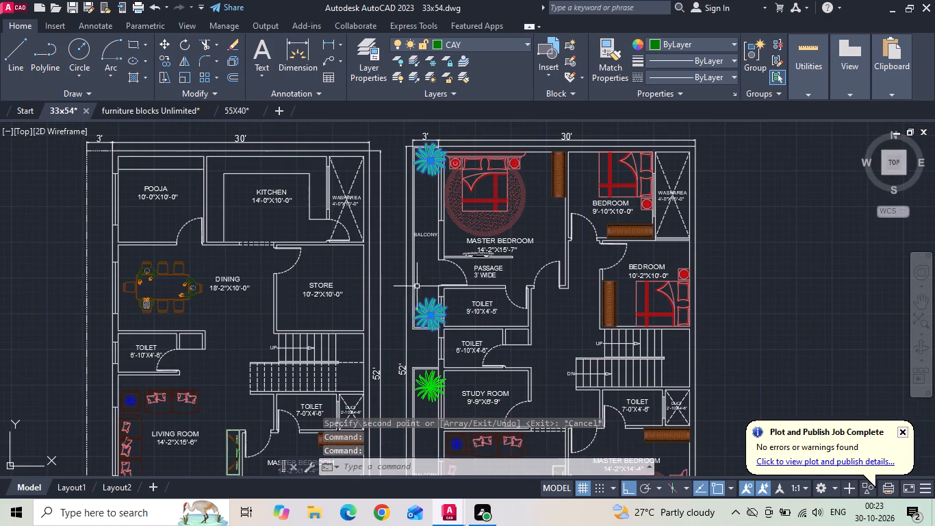
right_click(415, 267)
click(449, 268)
click(777, 221)
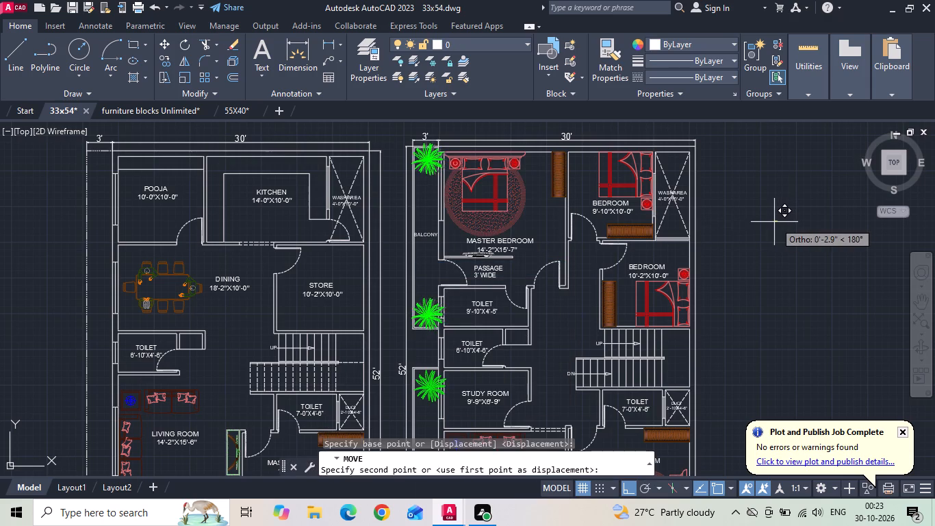
click(769, 221)
scroll(657, 161, down, 2)
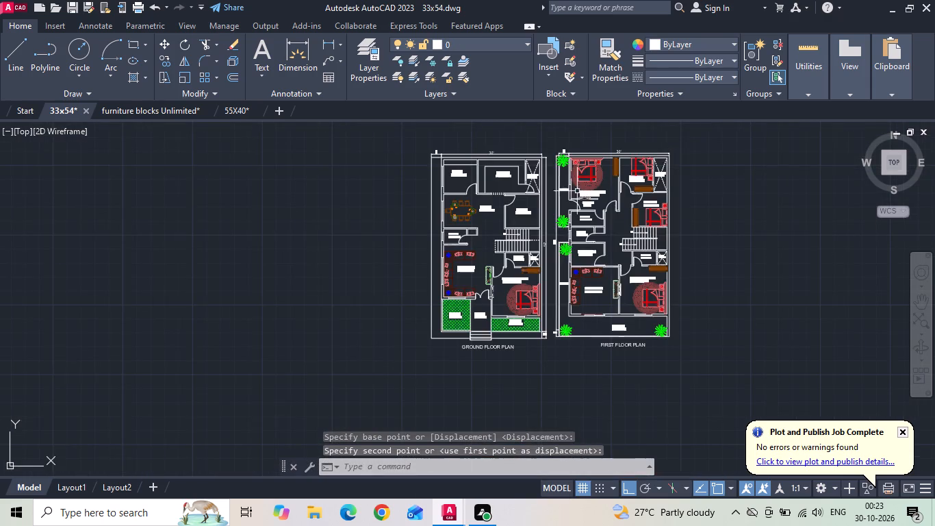
scroll(495, 336, up, 2)
scroll(324, 373, down, 1)
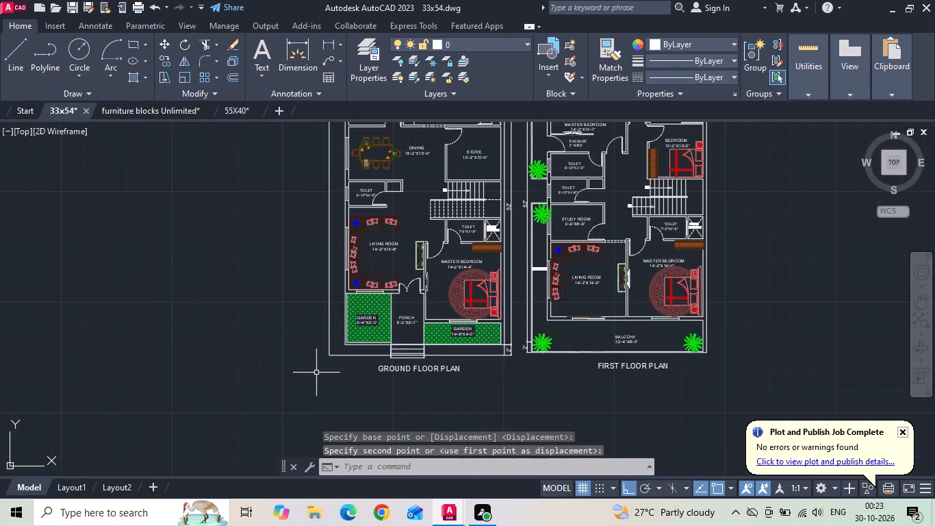
Open the 50x50 drawing from the 26102026 folder inside INTERNSHIP on the Desktop and select the stove in its ground floor kitchen.
click(1, 8)
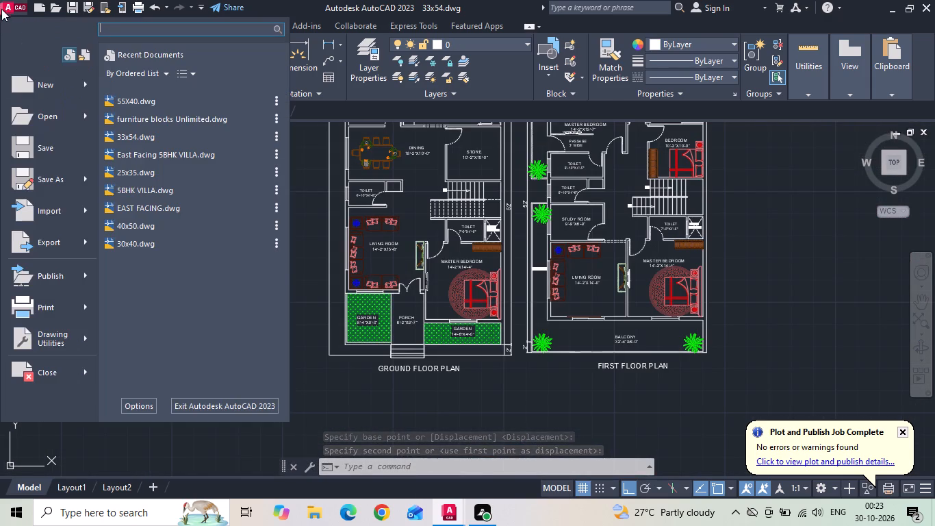
click(142, 102)
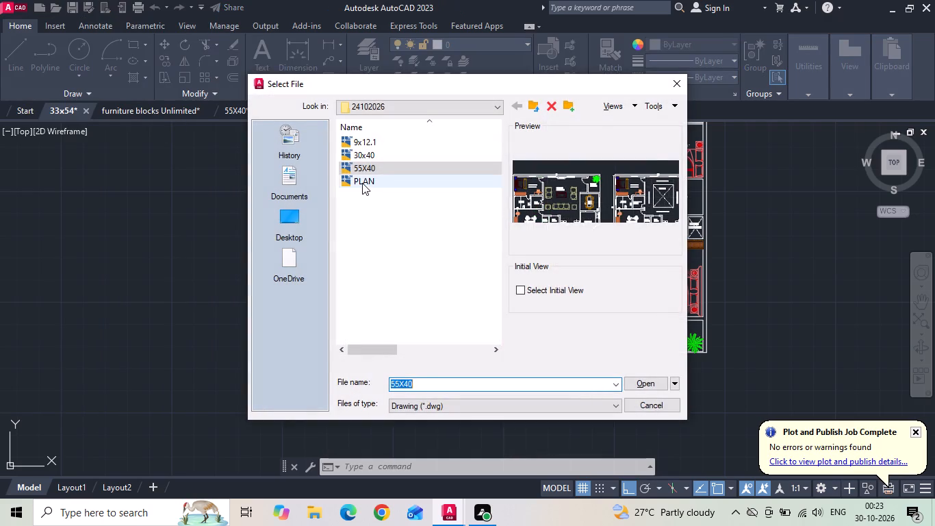
click(362, 183)
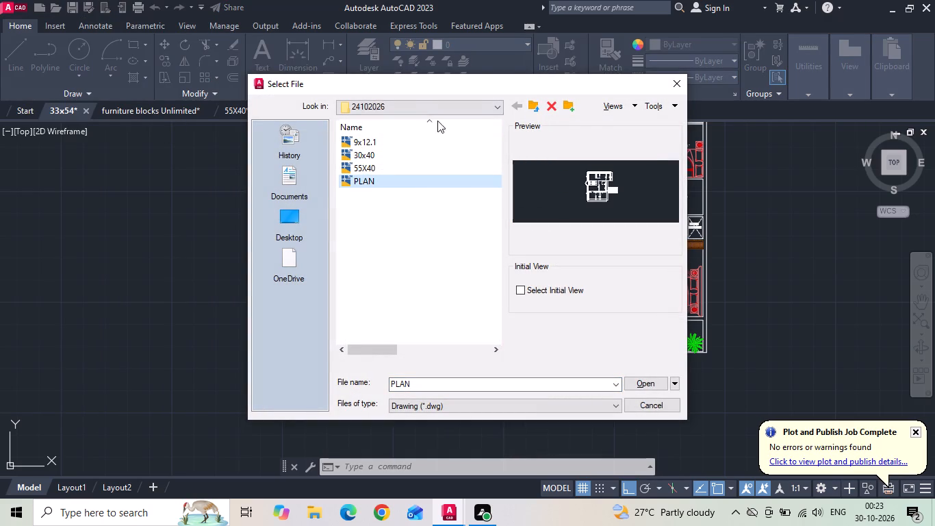
double_click(292, 216)
double_click(385, 217)
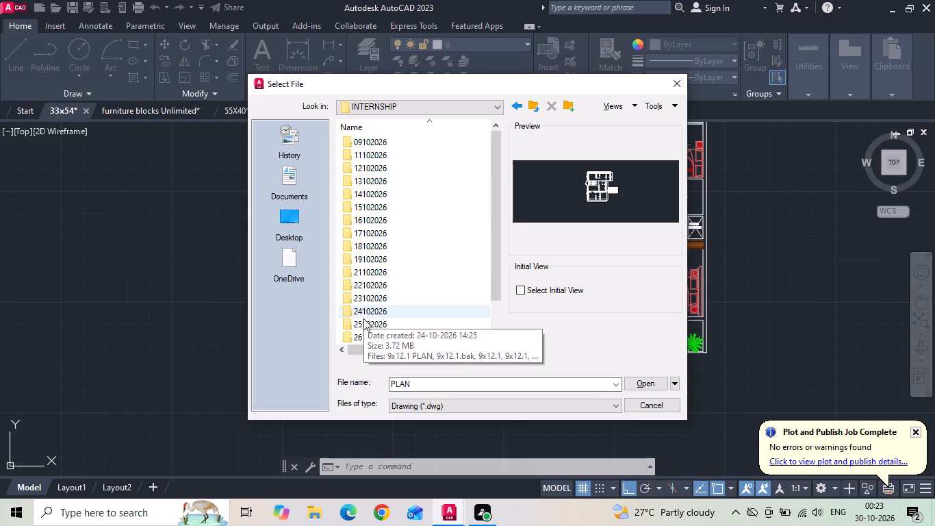
double_click(364, 336)
click(385, 168)
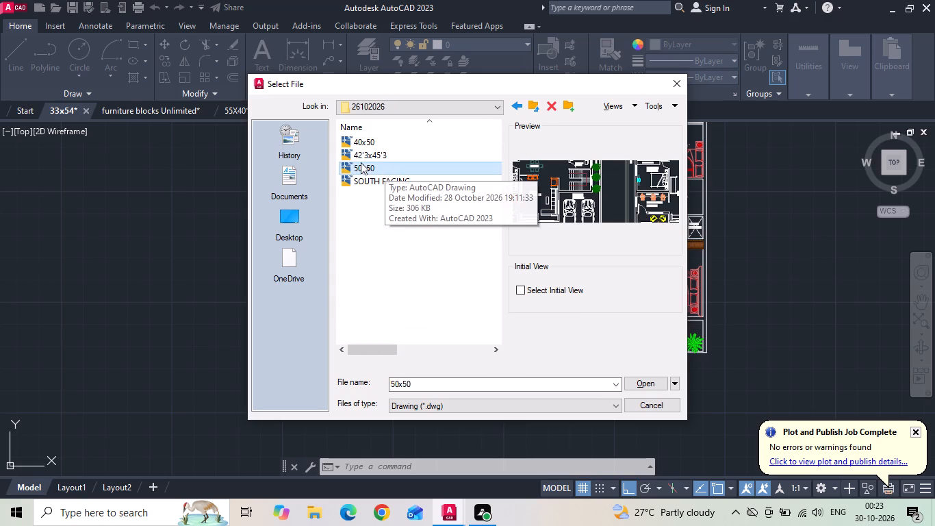
click(630, 379)
scroll(429, 297, down, 2)
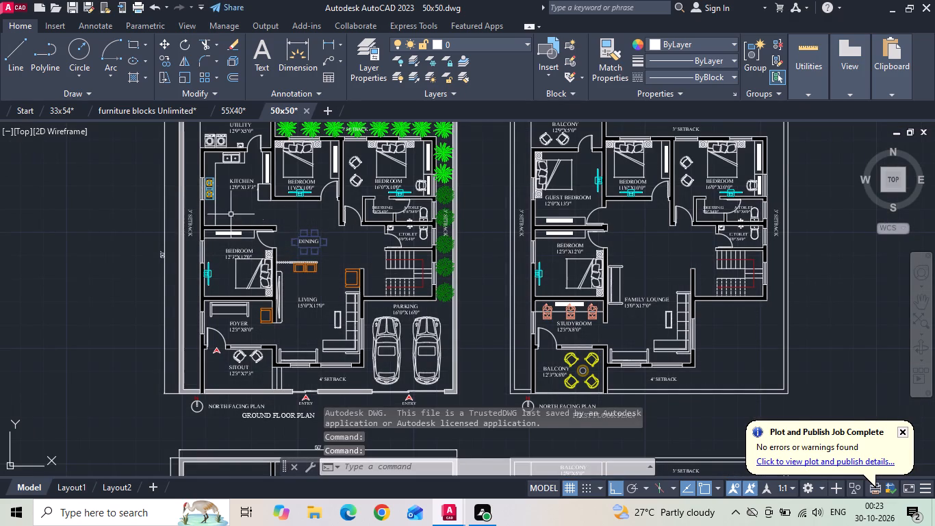
scroll(195, 158, up, 2)
click(224, 234)
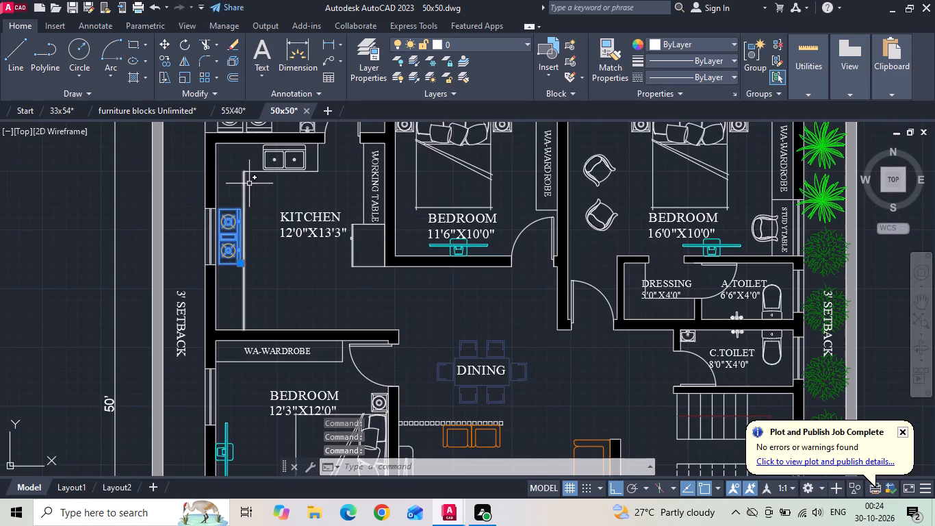
Open the 42'3x45'3 drawing from the 26102026 folder and bring its ground floor plans into view.
click(7, 6)
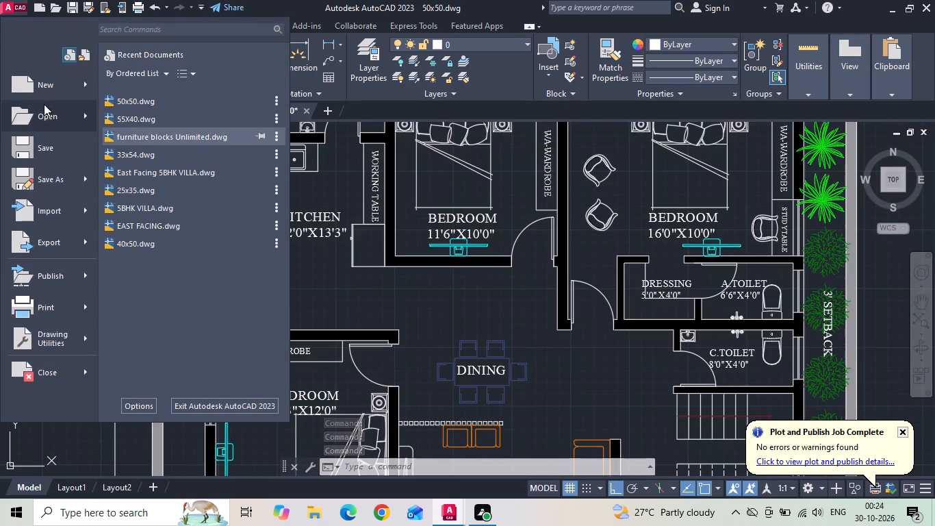
click(43, 114)
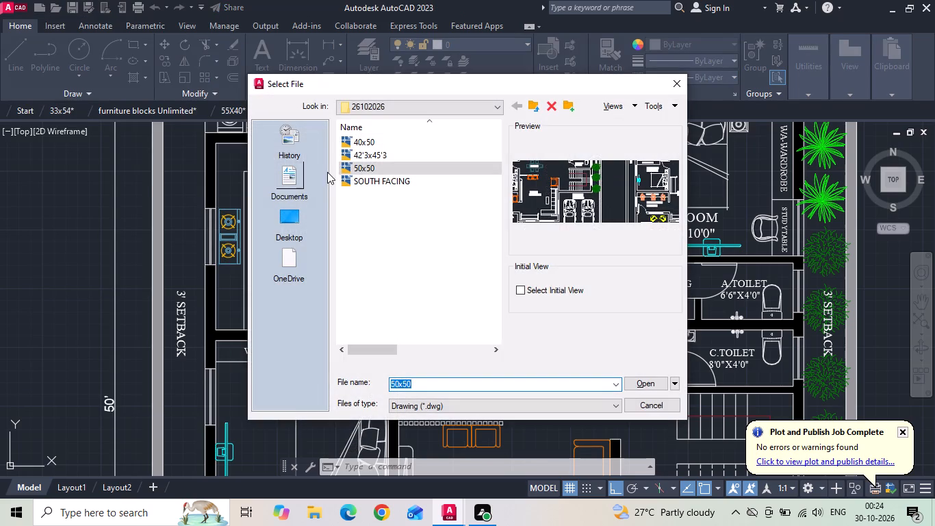
click(368, 157)
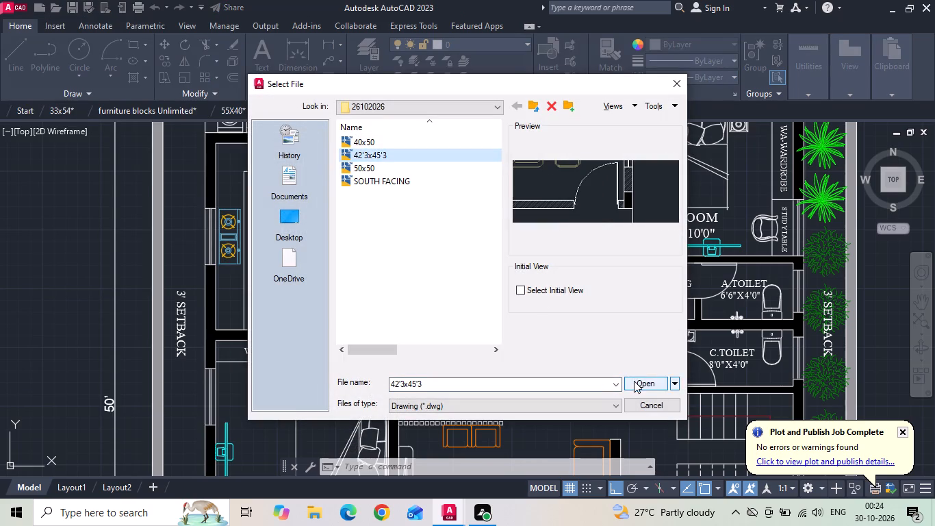
click(634, 381)
scroll(405, 312, down, 3)
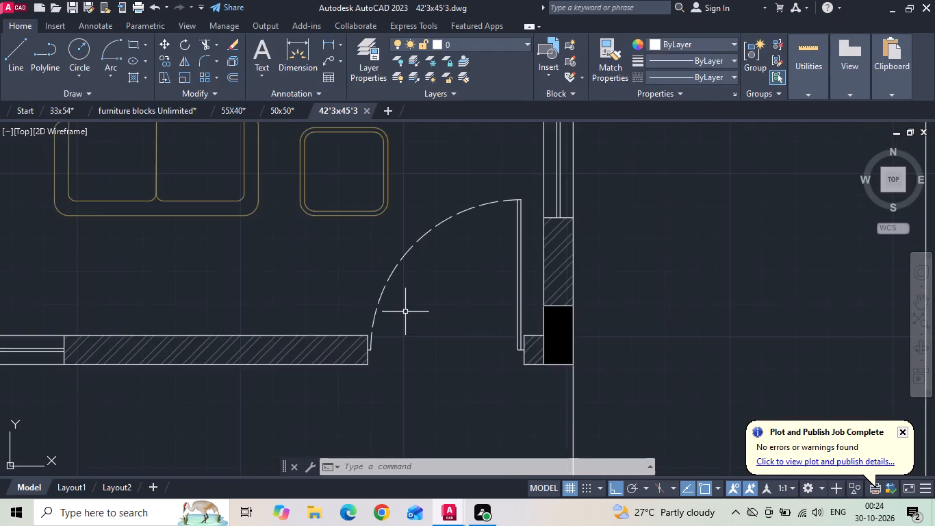
scroll(405, 312, down, 3)
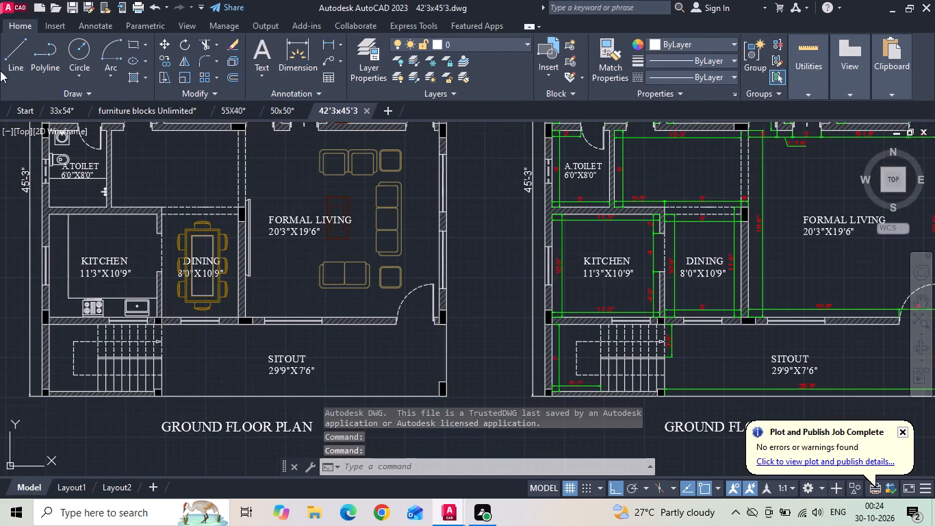
Open the 30x50 drawing from the 23102026 folder inside INTERNSHIP on the Desktop and examine its ground floor kitchen.
click(7, 5)
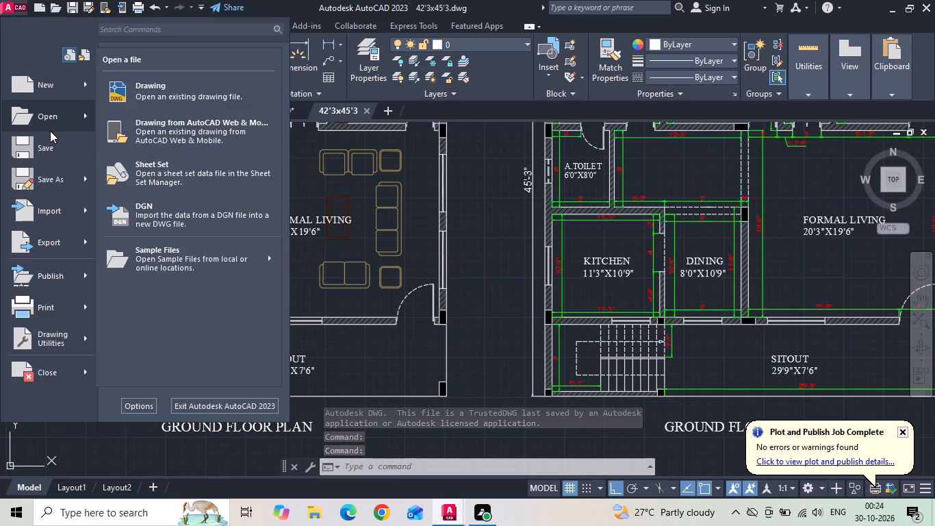
click(171, 104)
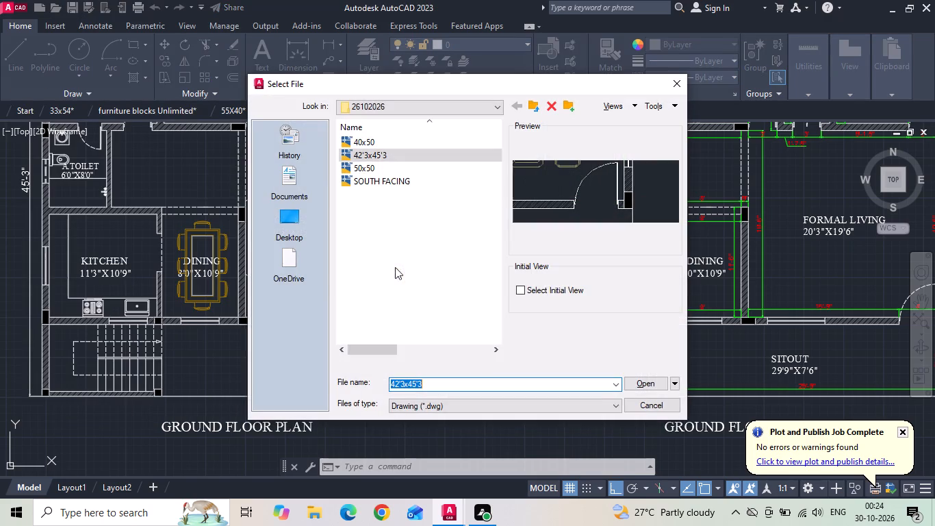
double_click(293, 218)
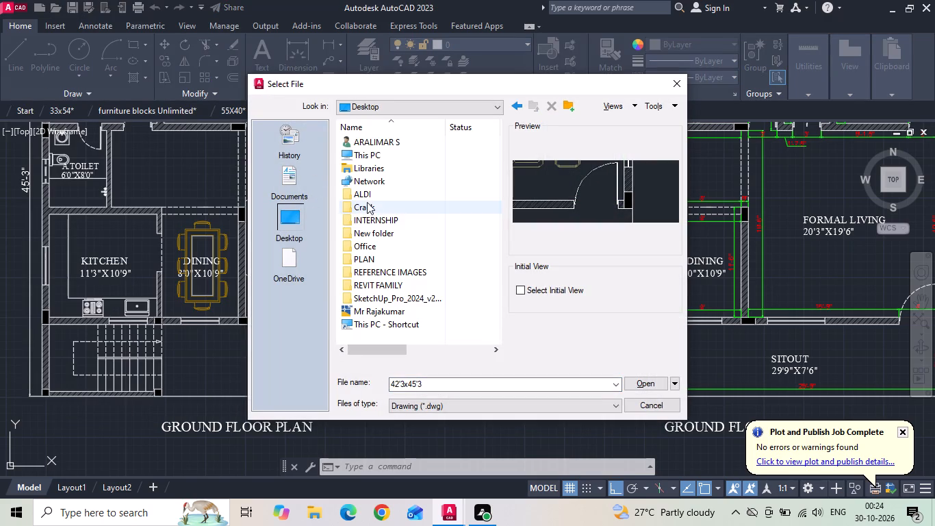
double_click(378, 224)
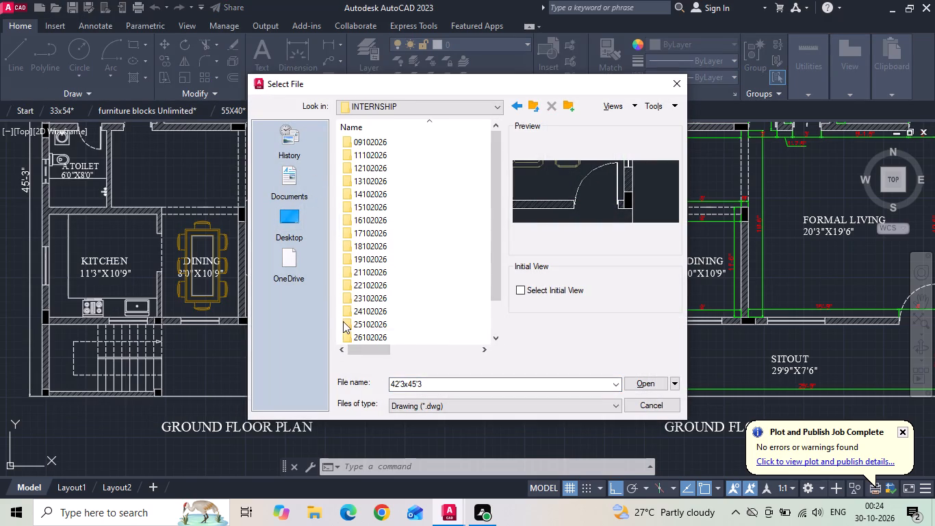
double_click(377, 298)
click(370, 173)
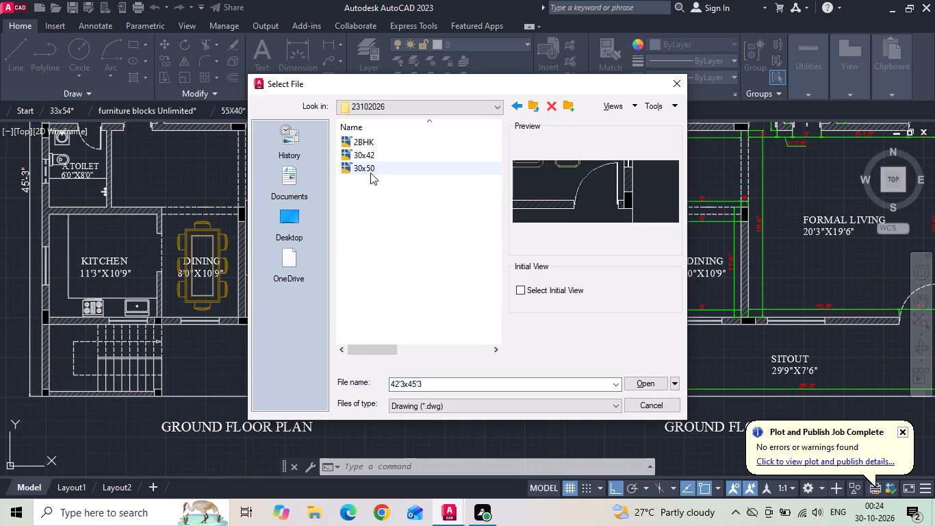
click(637, 382)
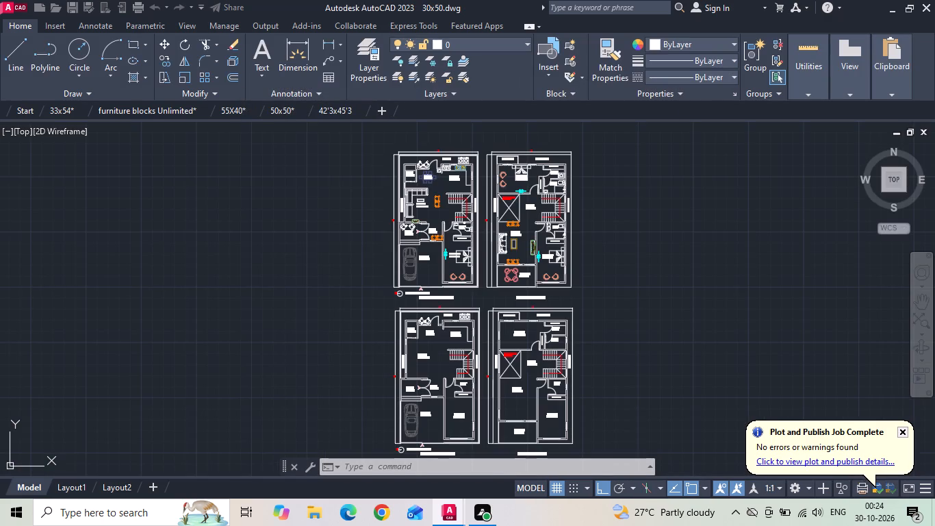
scroll(444, 173, up, 2)
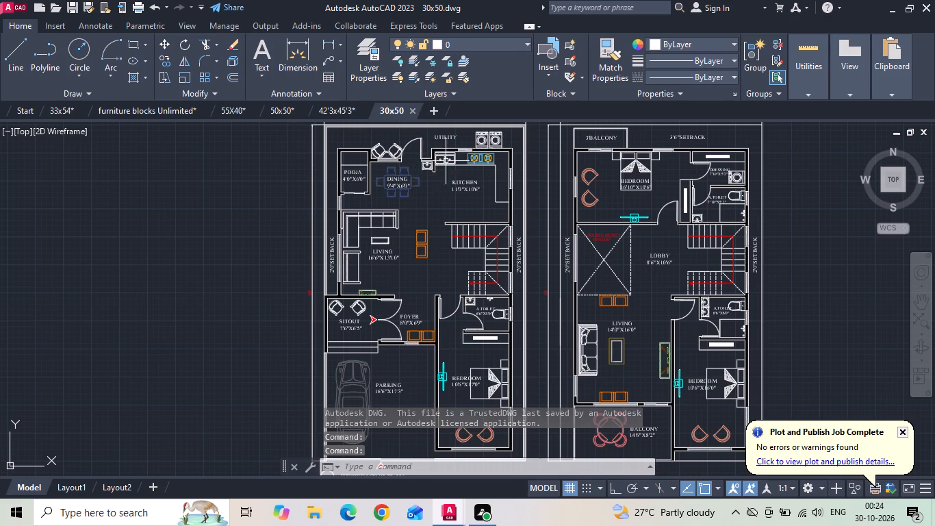
scroll(470, 143, up, 2)
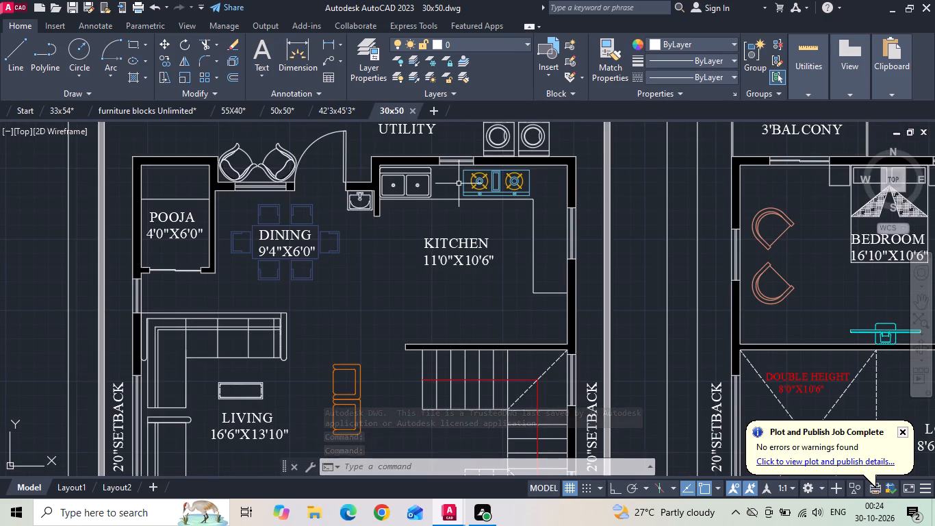
Open the 30x42 drawing from the 23102026 folder and dismiss the missing references notice.
click(5, 3)
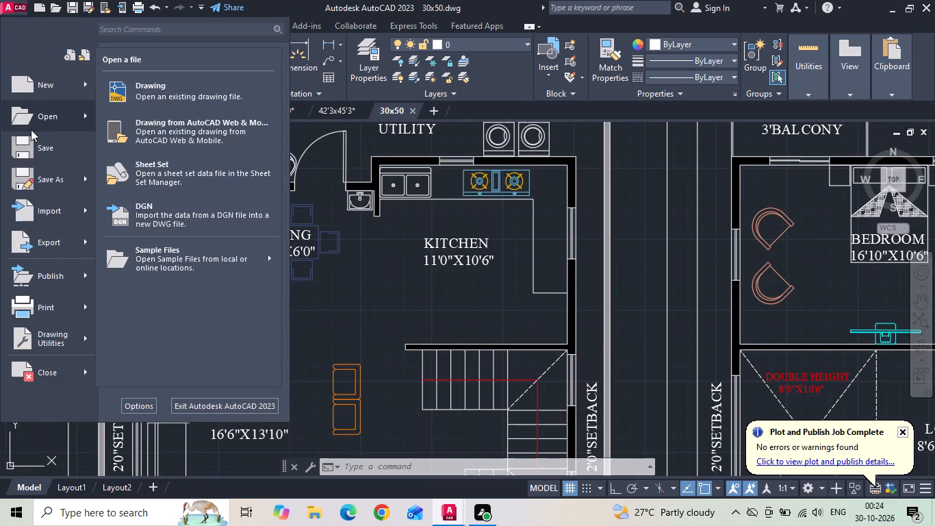
click(151, 107)
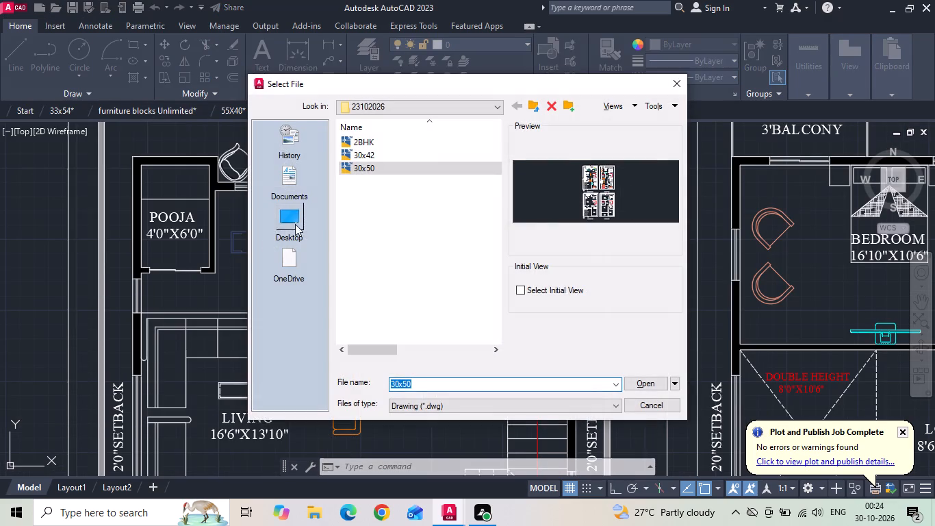
click(357, 146)
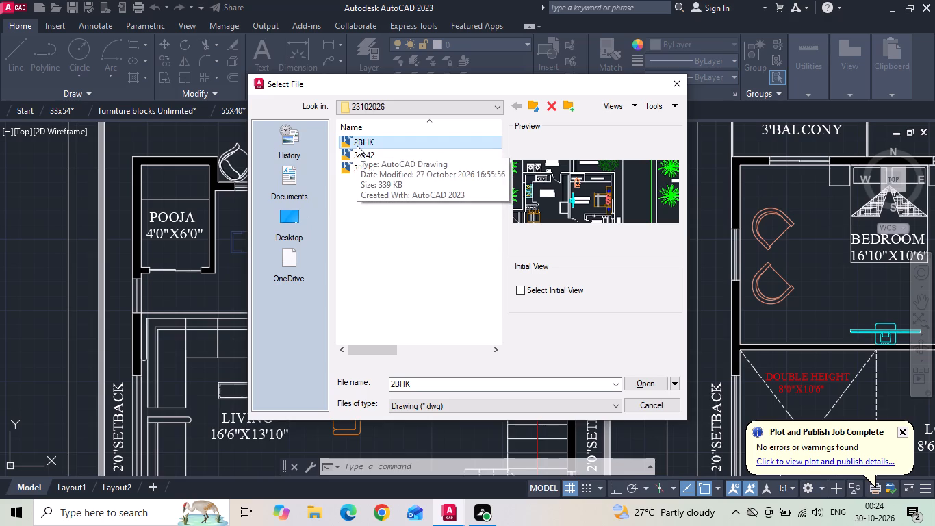
click(352, 160)
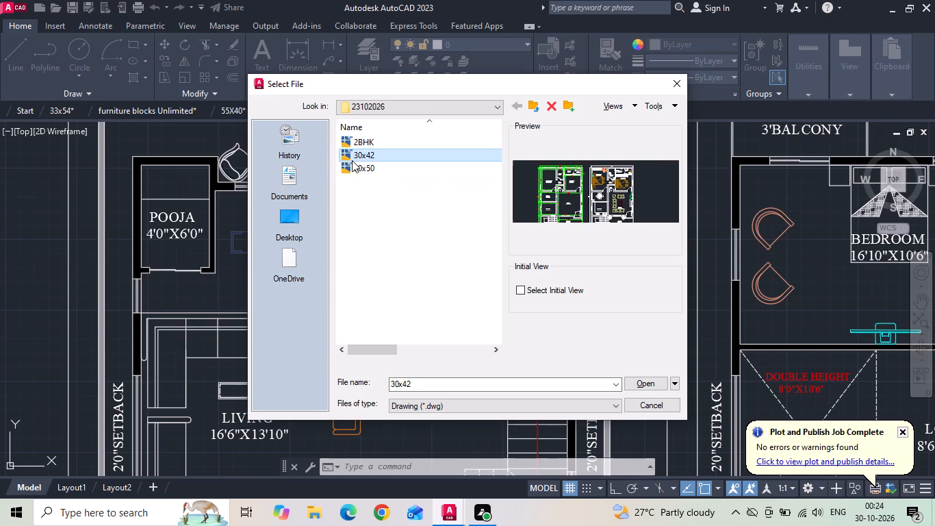
click(641, 375)
click(636, 386)
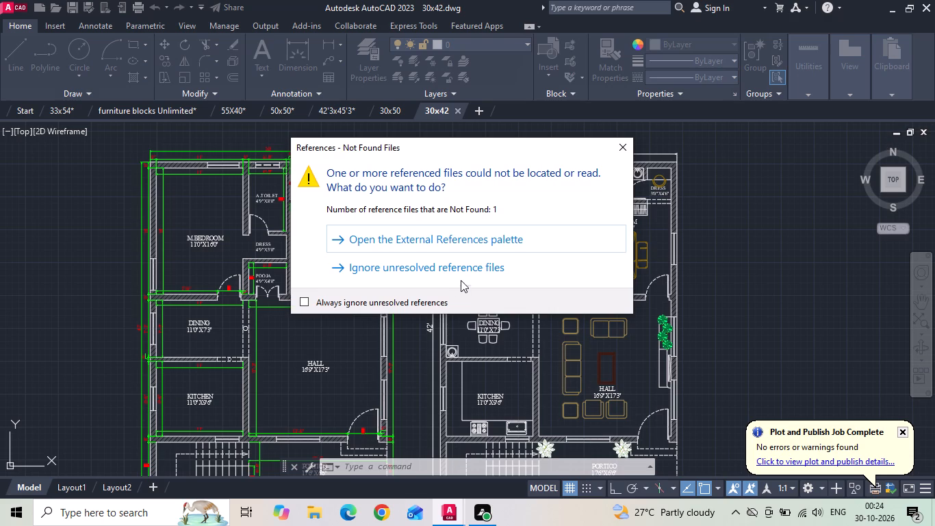
click(624, 146)
Open the 40'x55' drawing from the 21102026 folder inside INTERNSHIP on the Desktop.
click(0, 8)
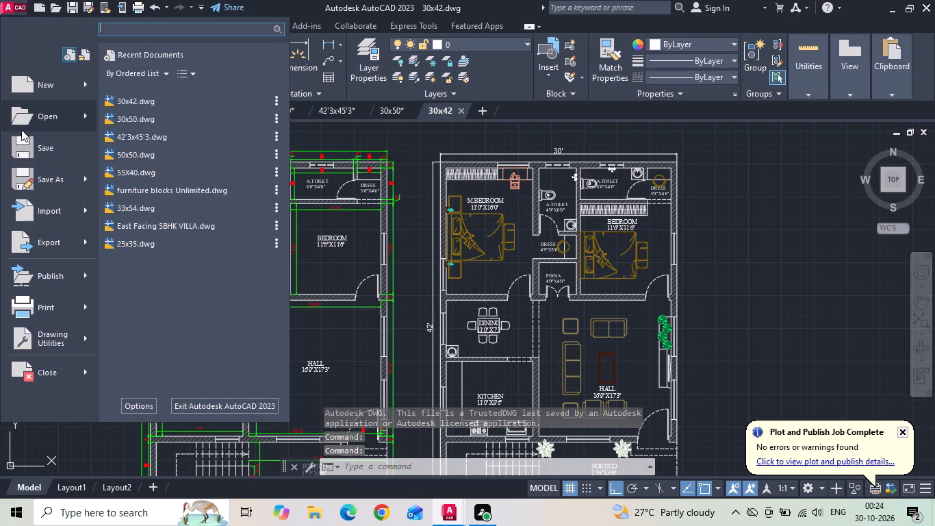
click(24, 119)
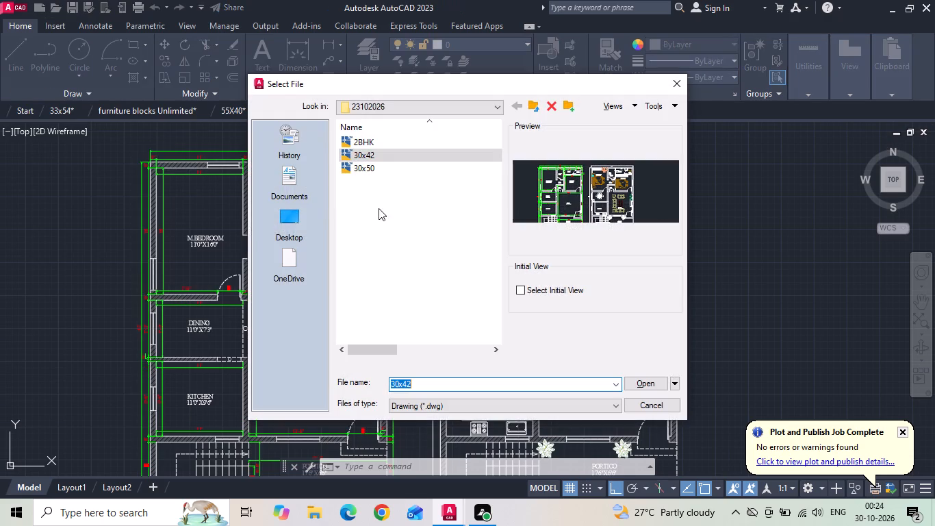
click(299, 223)
double_click(383, 216)
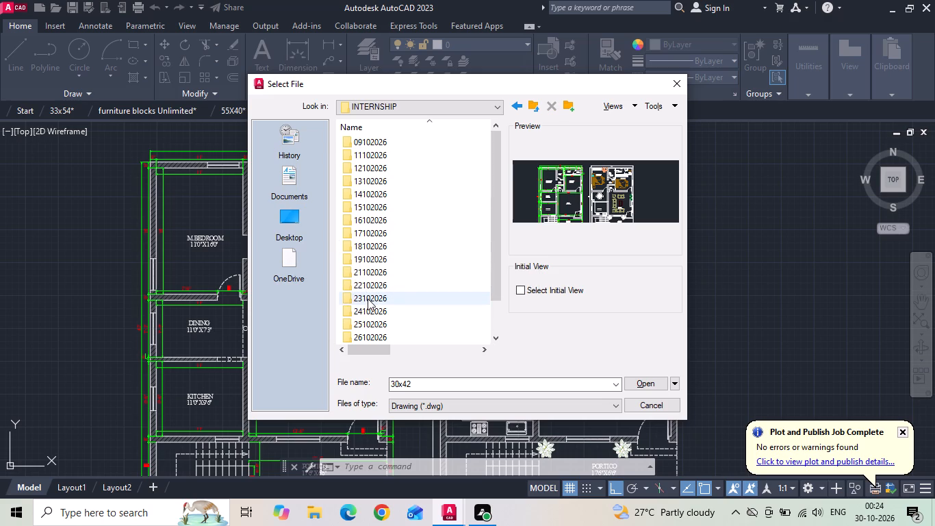
double_click(366, 275)
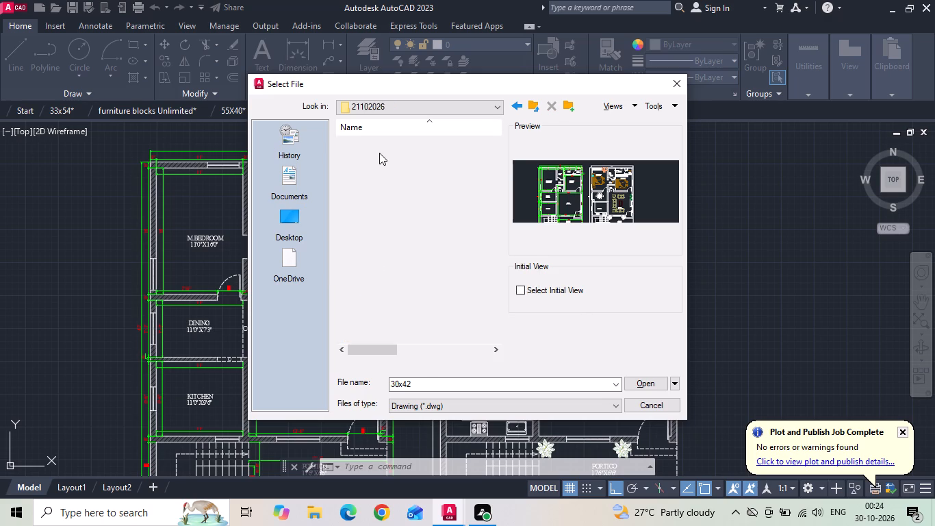
click(379, 149)
click(376, 145)
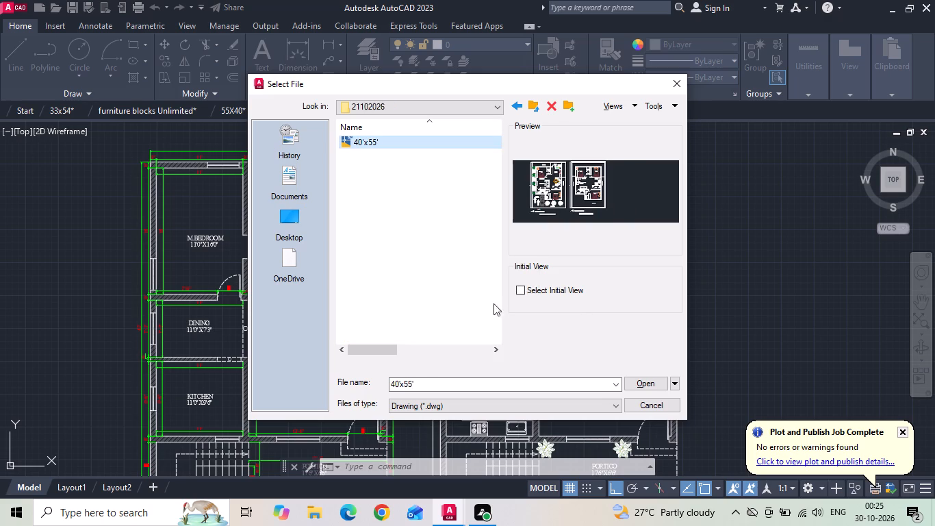
click(629, 381)
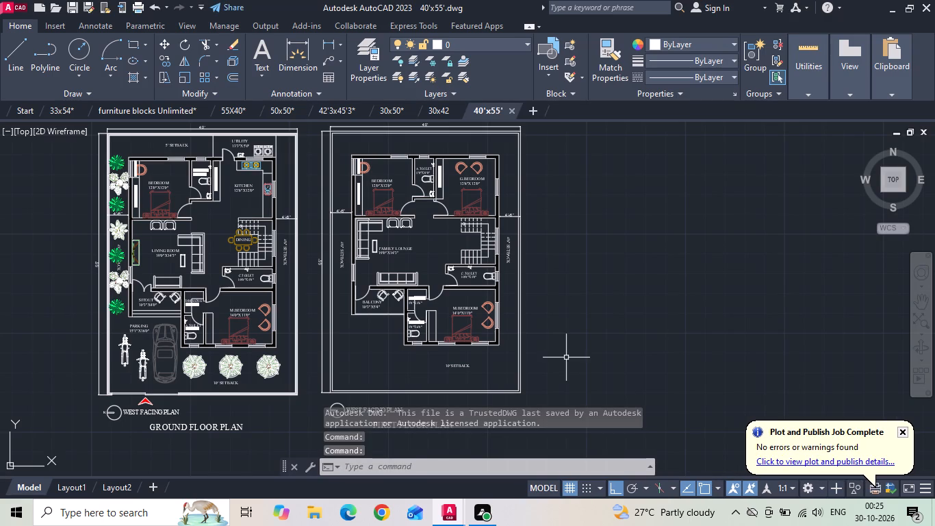
Copy the stove and sink from the 40'x55' ground floor kitchen into the kitchen of the 33x54 ground floor plan.
scroll(247, 184, up, 2)
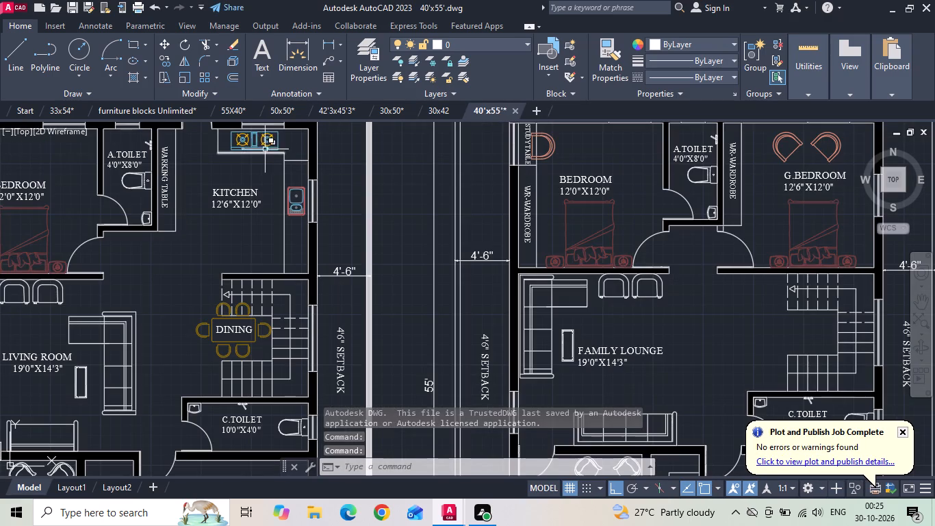
click(266, 147)
click(296, 195)
key(ctrl+c)
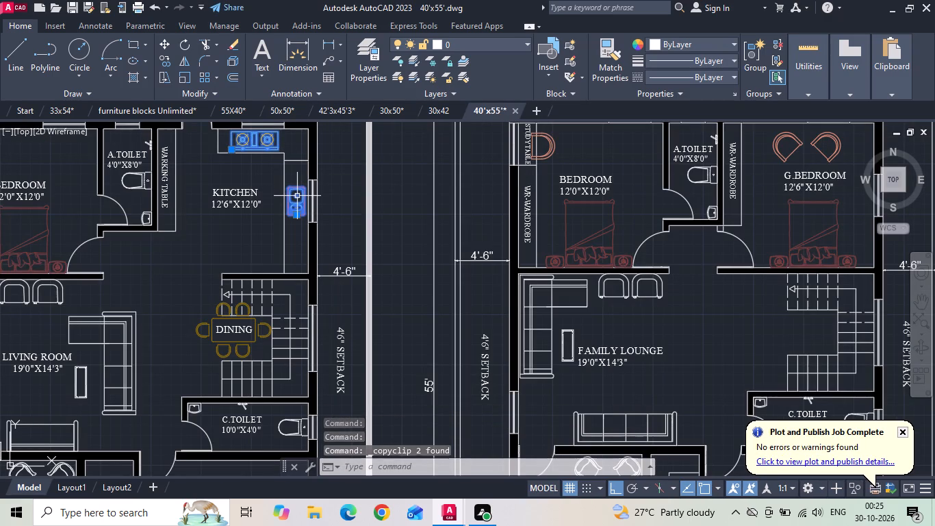
click(53, 110)
key(ctrl+v)
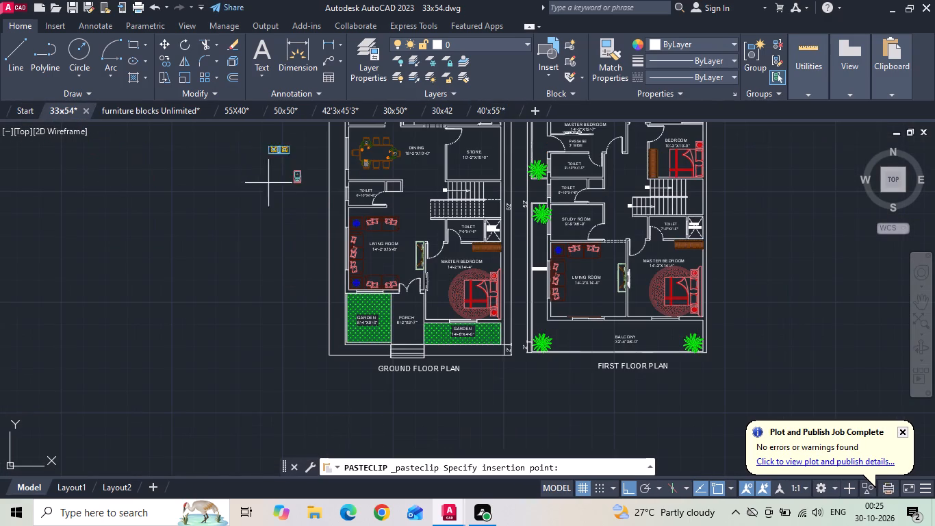
middle_drag(340, 234, 340, 379)
scroll(422, 271, up, 2)
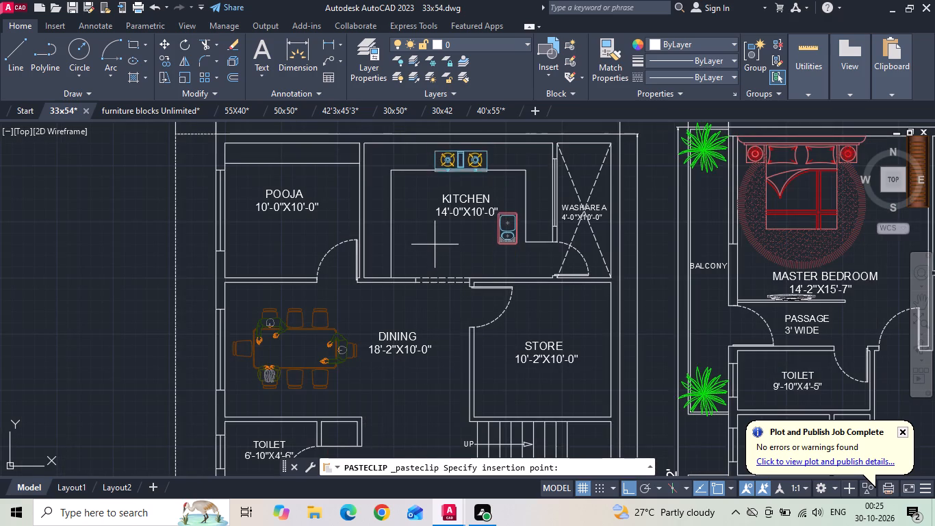
click(433, 237)
key(Escape)
Move the pasted sink onto the kitchen's east counter beside the wash area, with Ortho off.
click(493, 221)
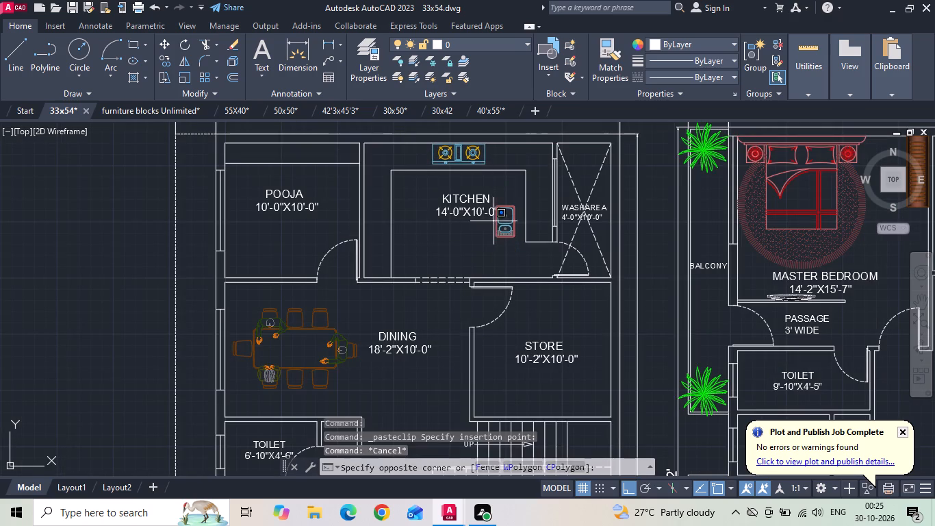
double_click(494, 231)
right_click(496, 227)
click(513, 246)
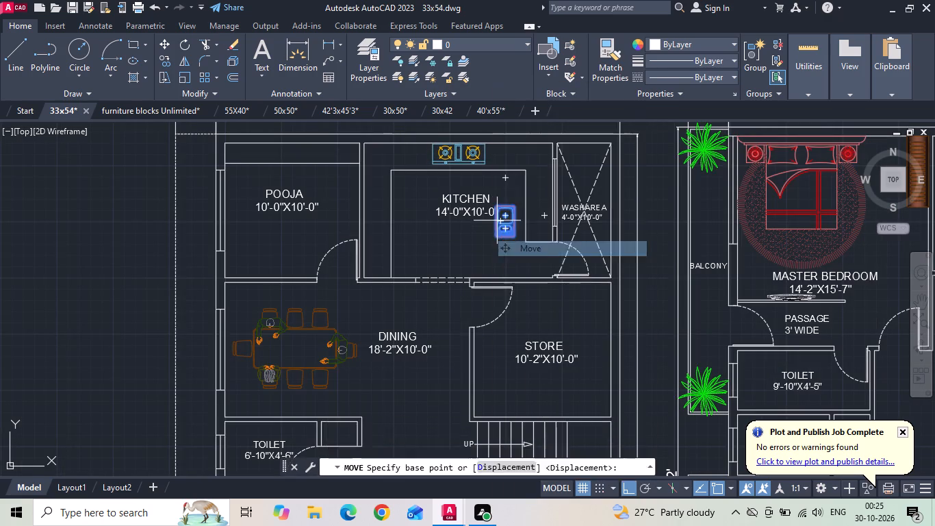
click(497, 221)
scroll(547, 203, up, 1)
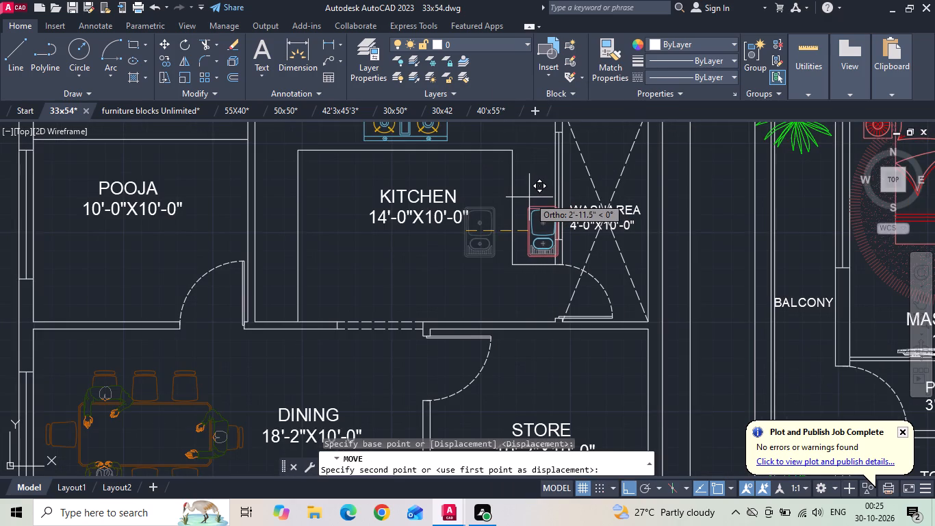
key(F8)
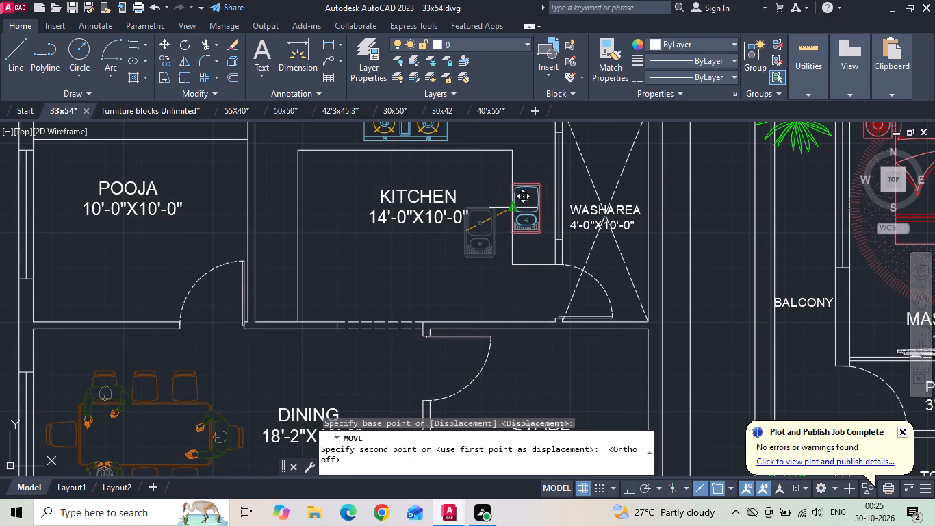
click(522, 214)
Move the stove slightly southeast so it sits within the kitchen's north counter, clear of the wall.
middle_drag(436, 208, 437, 290)
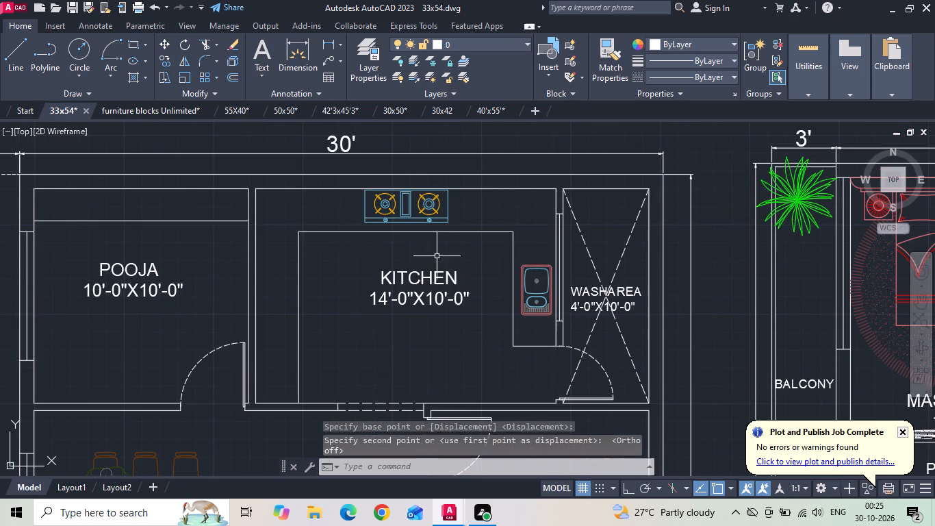
key(Escape)
click(435, 206)
right_click(433, 206)
click(452, 245)
scroll(448, 245, up, 2)
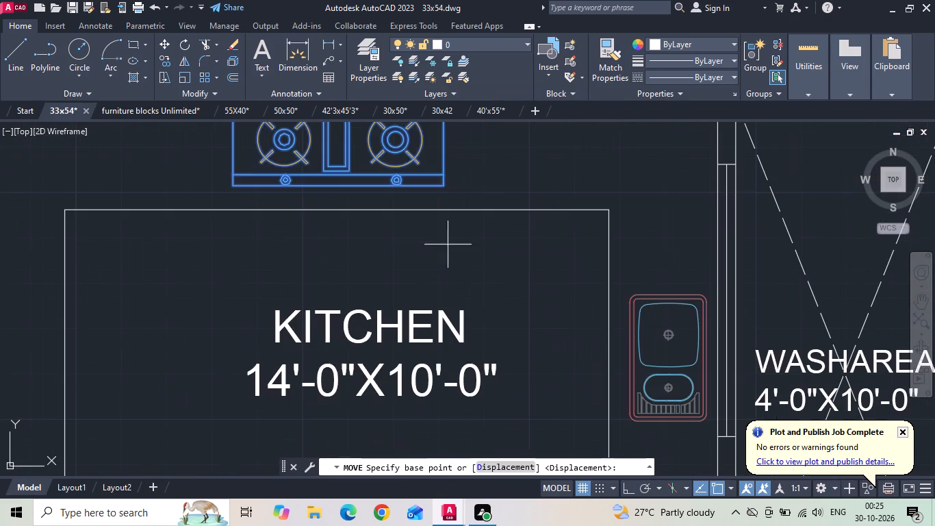
click(472, 265)
click(482, 278)
Insert the 36 in refrigerator top-view block from DesignCenter's Kitchens.dwg into the pooja room area.
scroll(482, 279, down, 2)
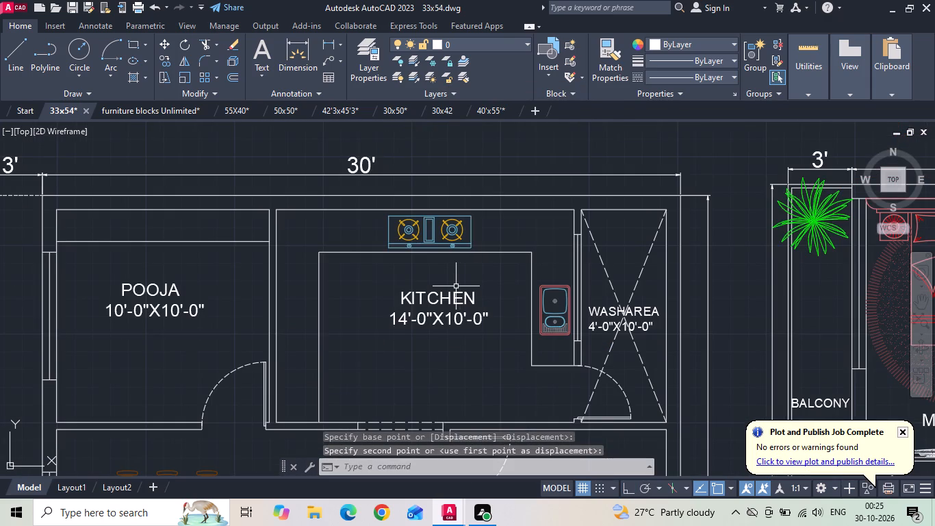
text(dc)
key(space)
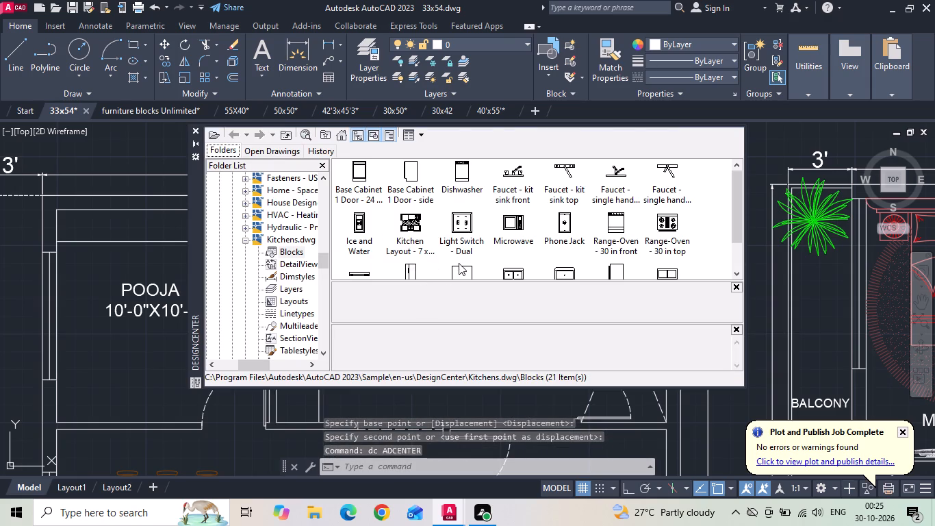
scroll(459, 263, down, 4)
drag(457, 240, 149, 275)
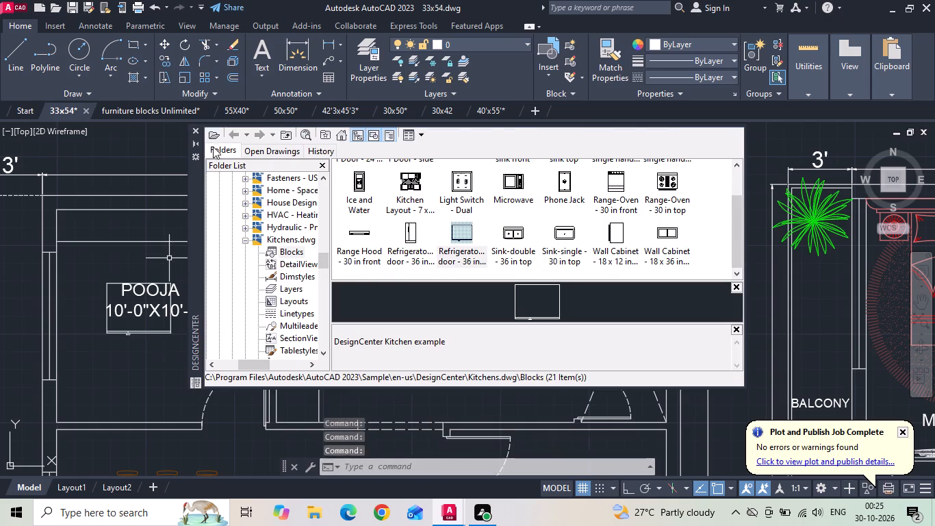
click(194, 127)
Rotate the refrigerator block 90° counterclockwise with Ortho on so its door side faces east.
click(107, 297)
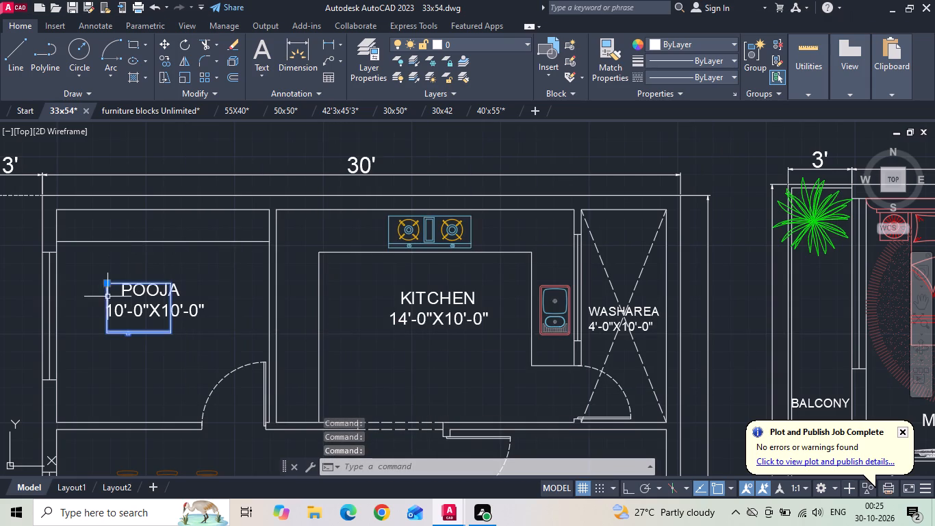
right_click(91, 297)
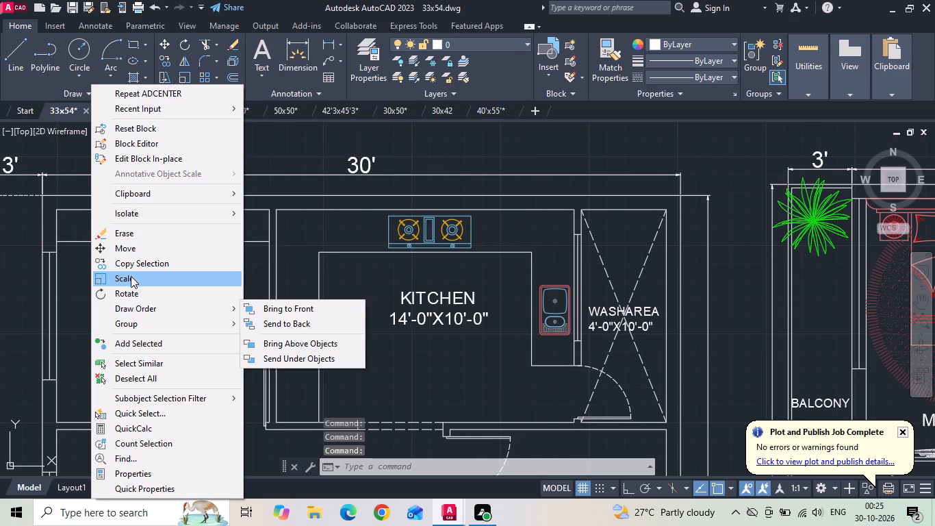
click(130, 299)
click(131, 313)
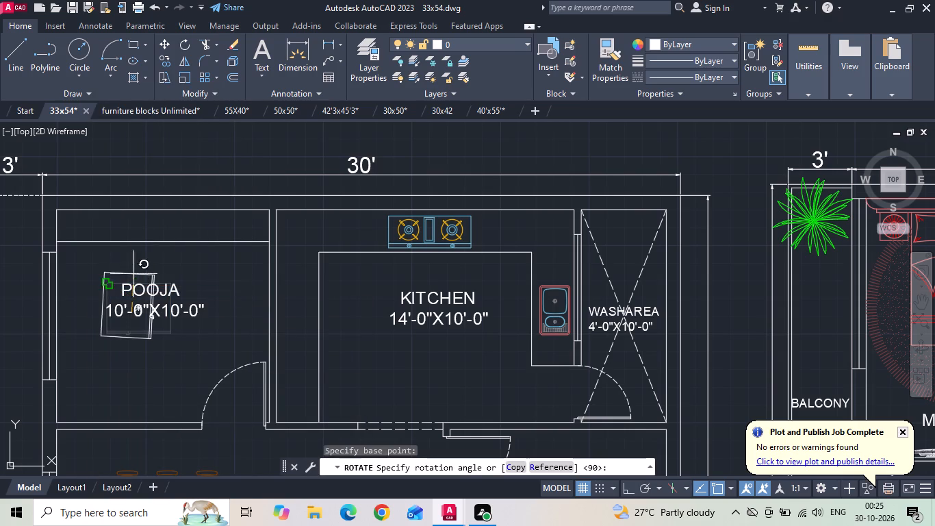
key(F8)
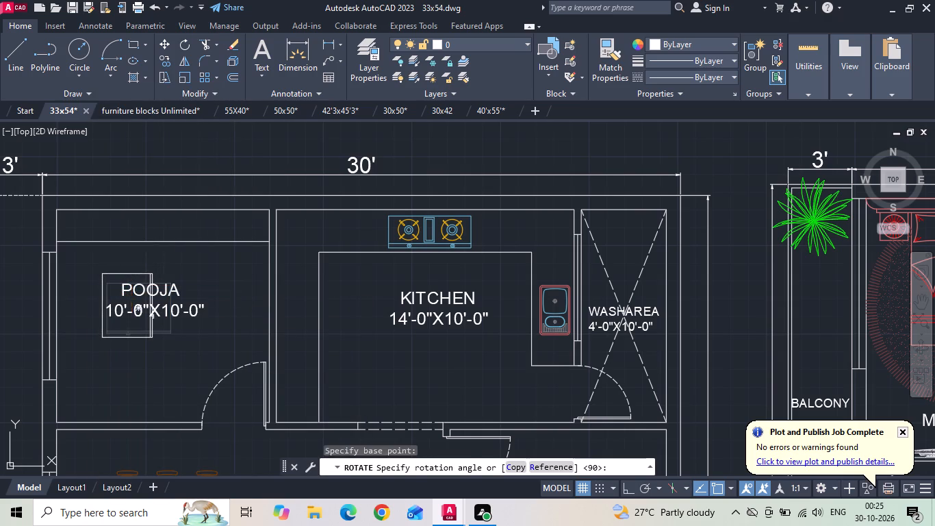
click(127, 229)
Move the refrigerator horizontally from the pooja room onto the kitchen's west counter.
drag(120, 262, 114, 273)
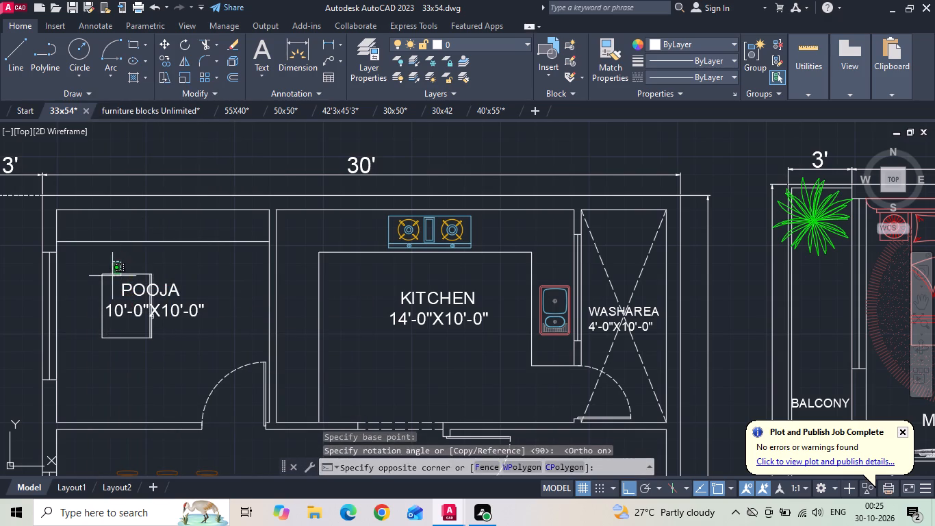
click(112, 276)
right_click(112, 277)
click(140, 250)
drag(127, 303, 156, 310)
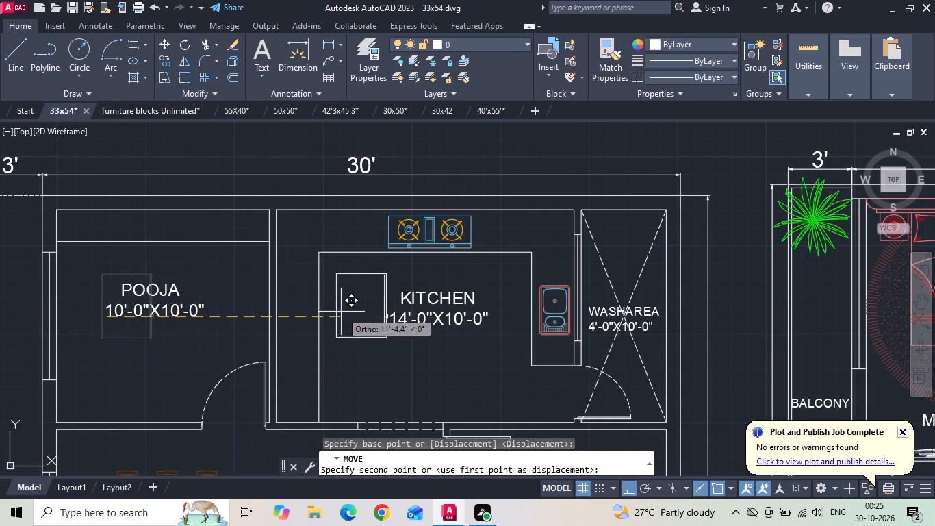
click(281, 310)
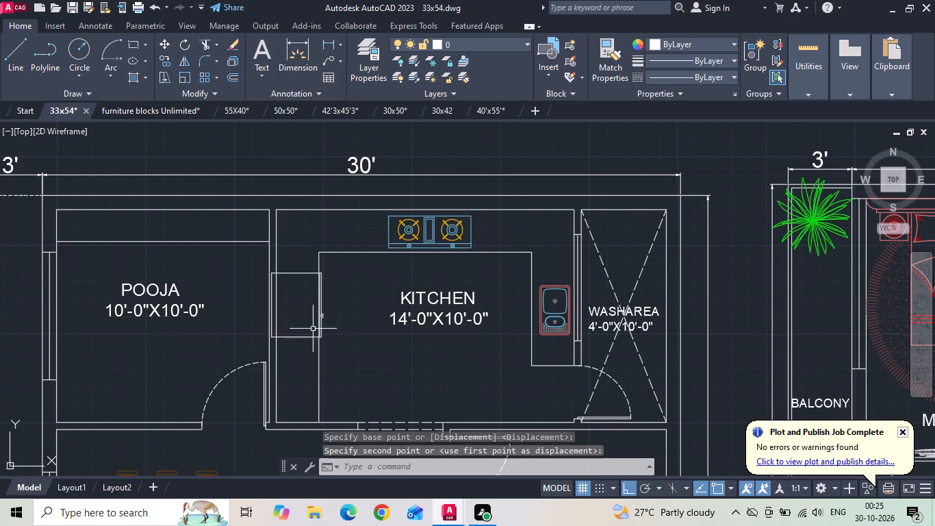
Trim the west counter's edge line below and inside the refrigerator in the ground floor kitchen.
text(tr)
key(space)
drag(307, 368, 324, 372)
scroll(306, 314, up, 1)
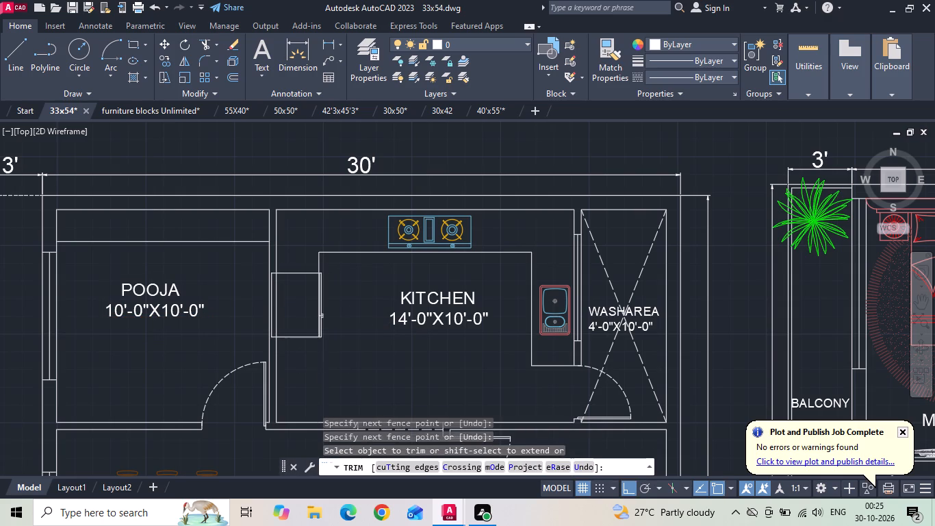
scroll(304, 303, up, 1)
scroll(334, 229, up, 2)
click(339, 216)
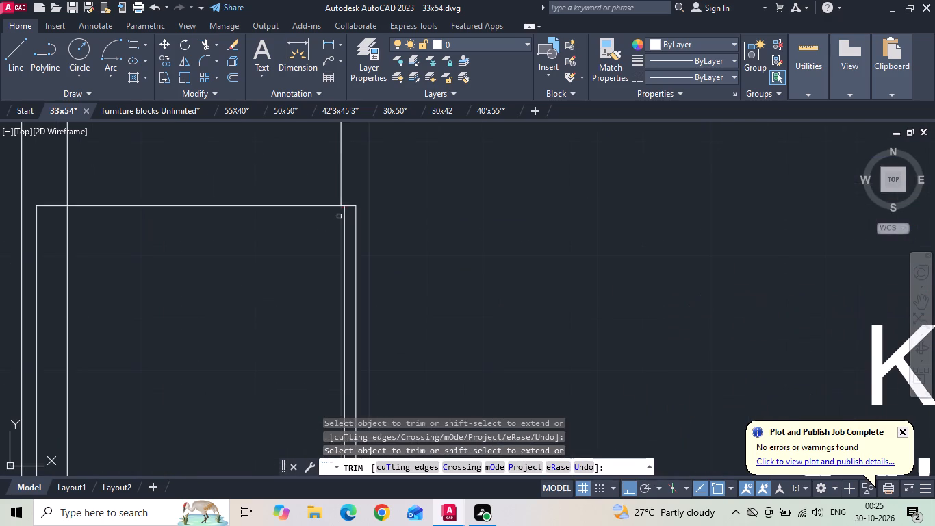
scroll(319, 229, down, 2)
key(Escape)
Move the refrigerator east so its back sits against the kitchen's west wall face, and save the drawing.
click(307, 237)
click(282, 204)
right_click(282, 203)
click(294, 244)
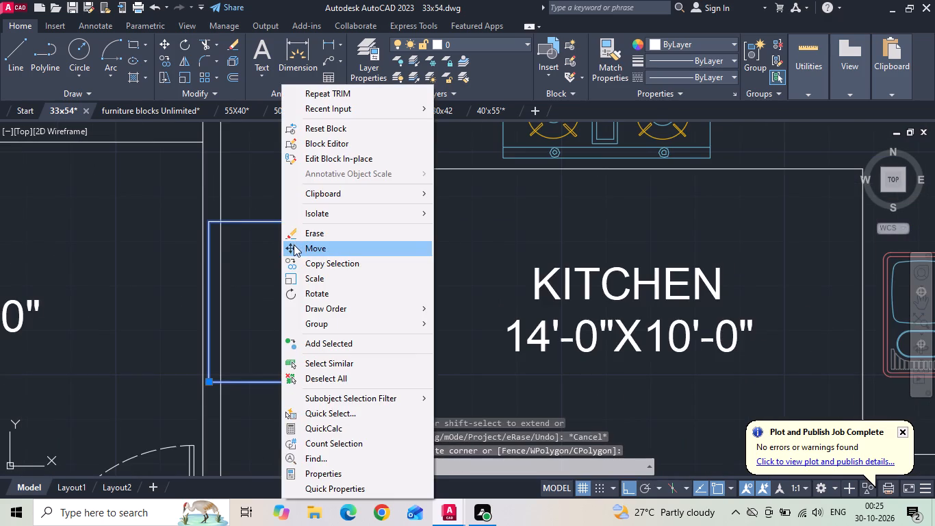
click(207, 223)
click(223, 223)
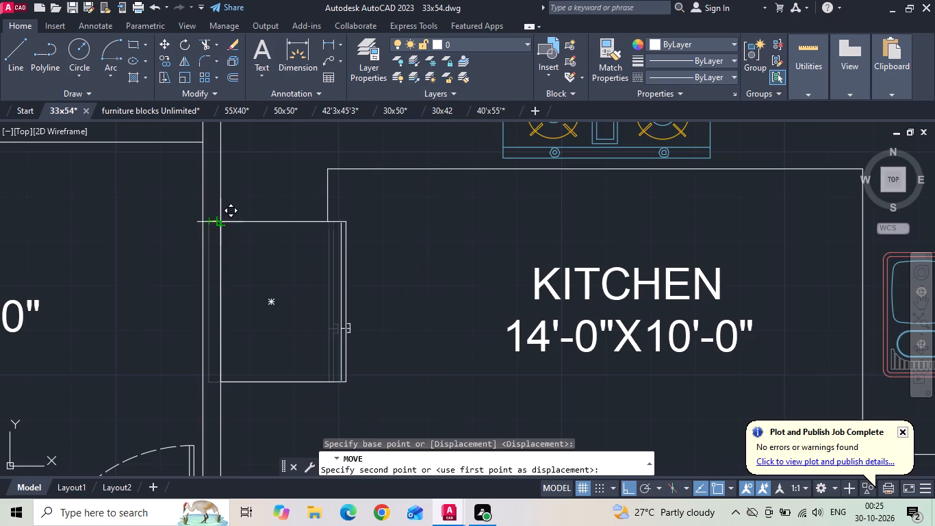
scroll(342, 244, down, 3)
key(Escape)
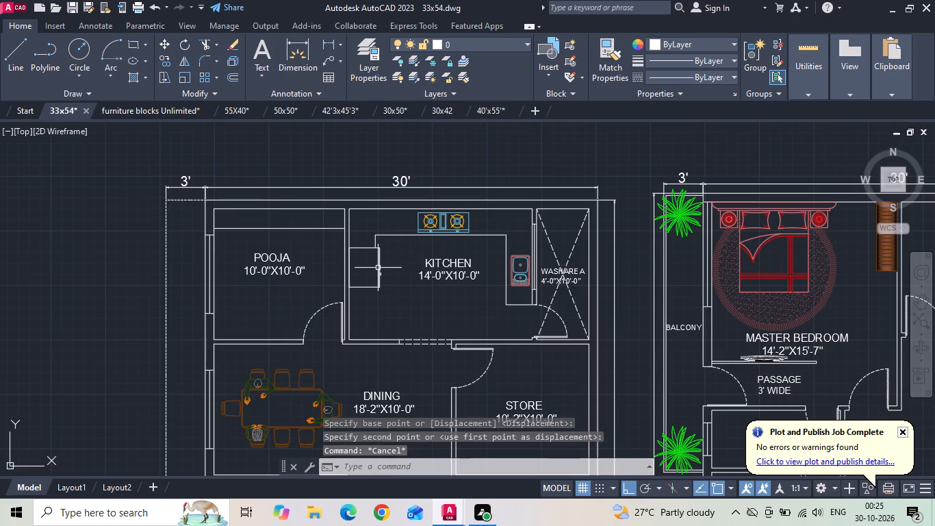
key(ctrl+s)
Hatch the ground floor's north outer wall and its connected walls with the SOLID pattern in colour 0,0,0.
key(h)
key(space)
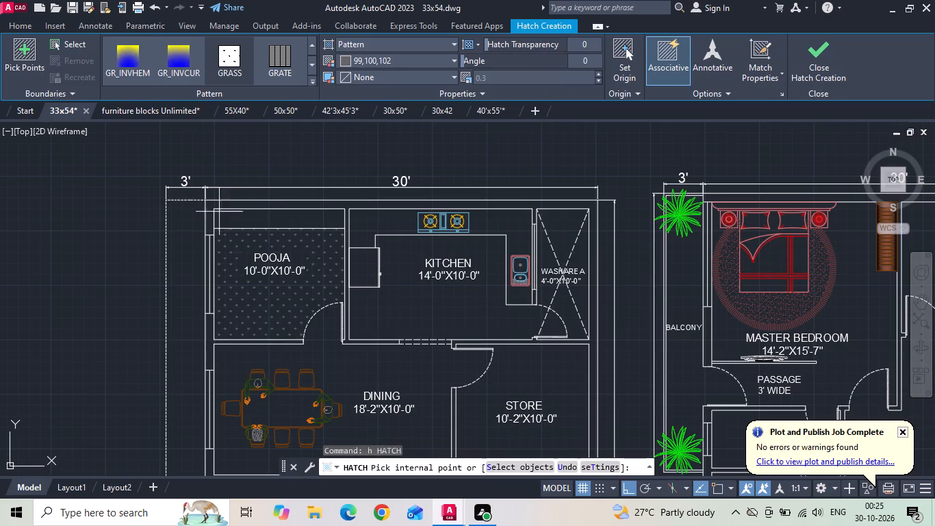
scroll(113, 70, up, 15)
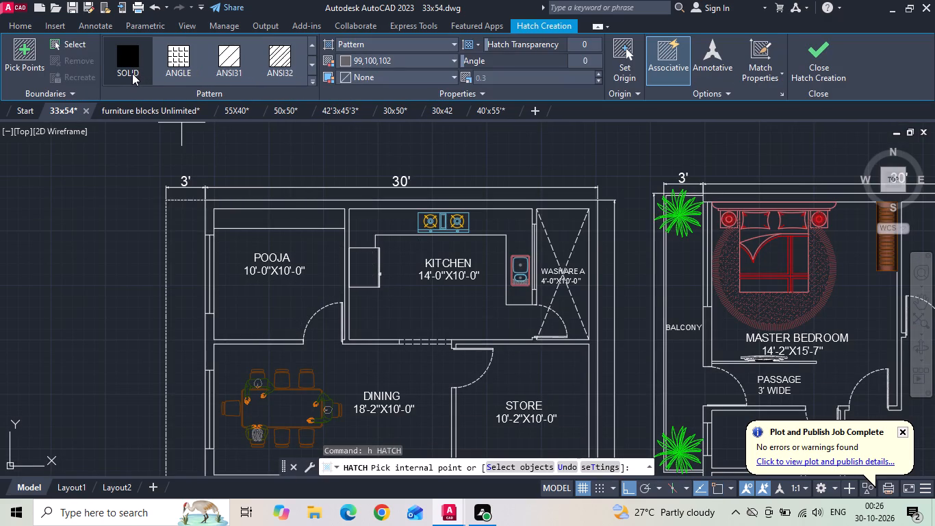
scroll(132, 73, up, 1)
click(131, 73)
click(347, 63)
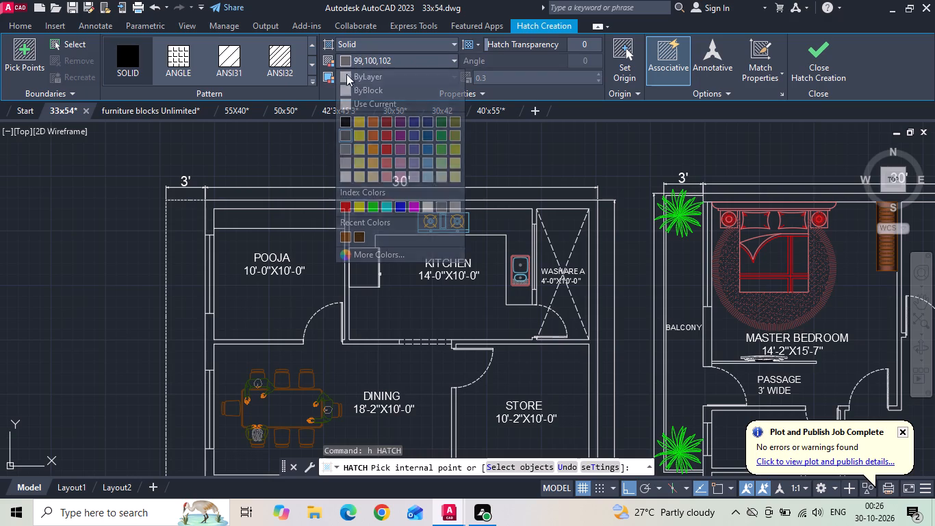
click(348, 122)
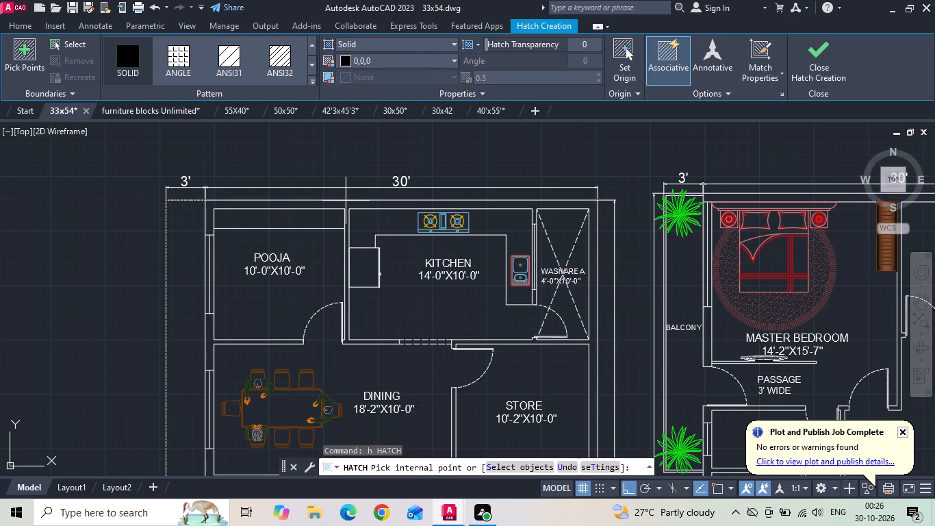
scroll(348, 204, down, 1)
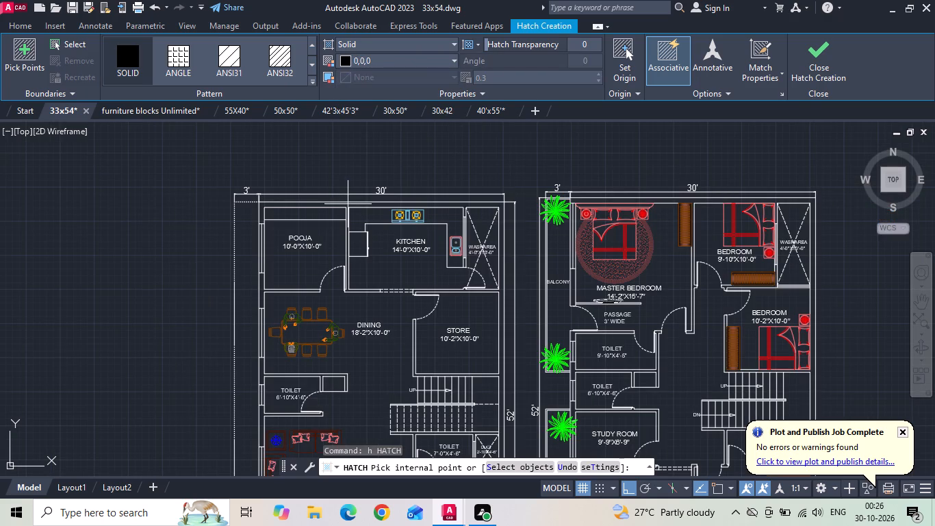
scroll(348, 204, down, 1)
middle_drag(348, 204, 344, 198)
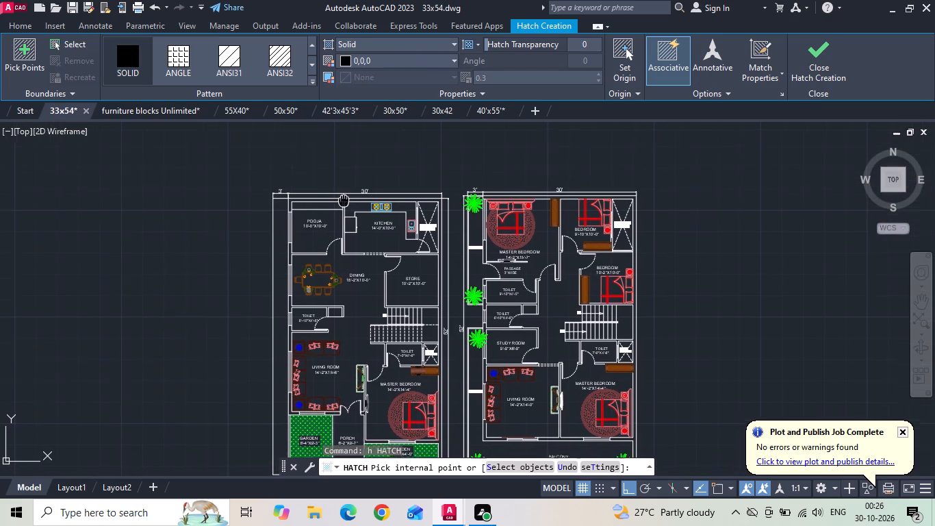
middle_drag(344, 198, 340, 186)
click(333, 187)
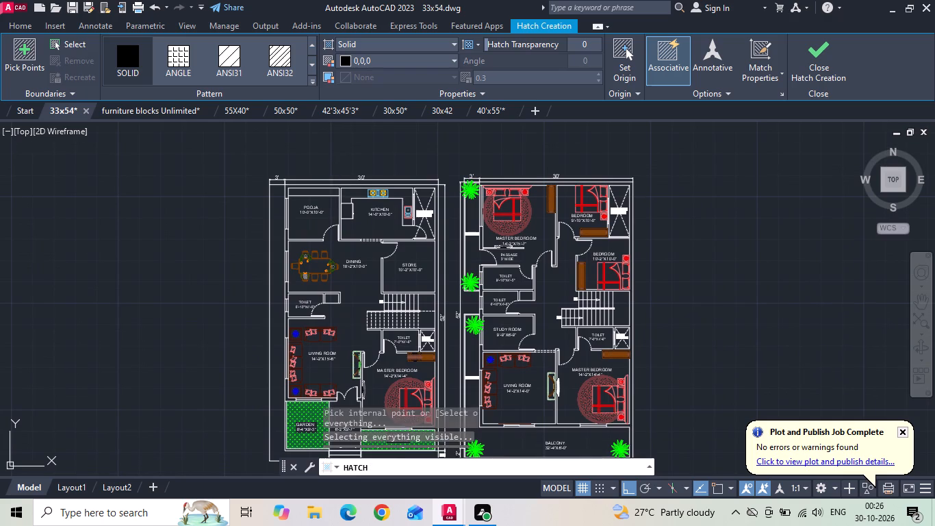
Fill the ground floor's west wall segments, the pooja, toilet and living room walls, and the porch–master bedroom wall with the same solid black hatch.
scroll(314, 246, up, 2)
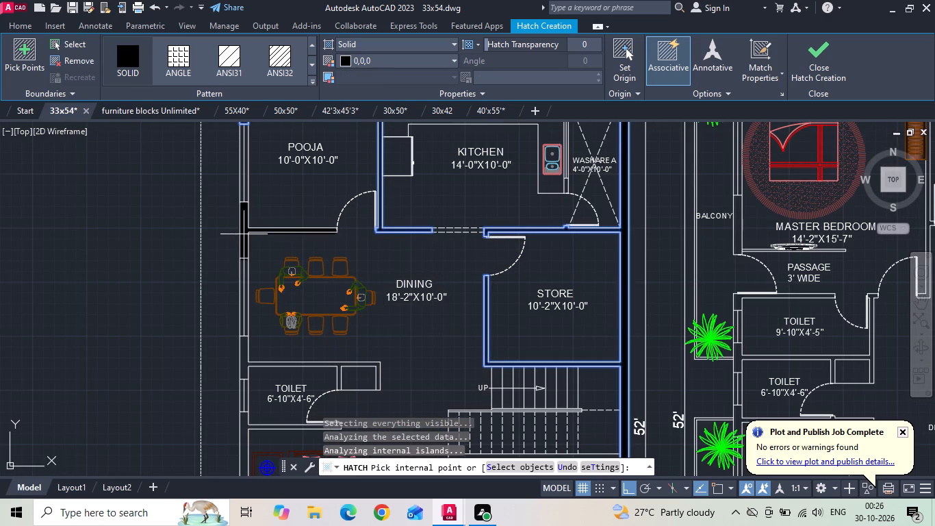
click(243, 233)
middle_drag(350, 318, 320, 245)
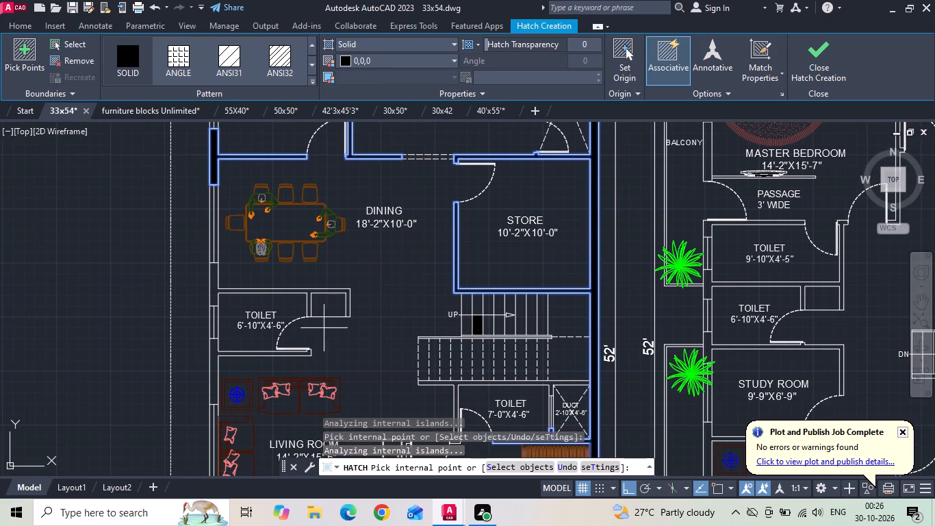
middle_drag(317, 332, 326, 238)
click(225, 190)
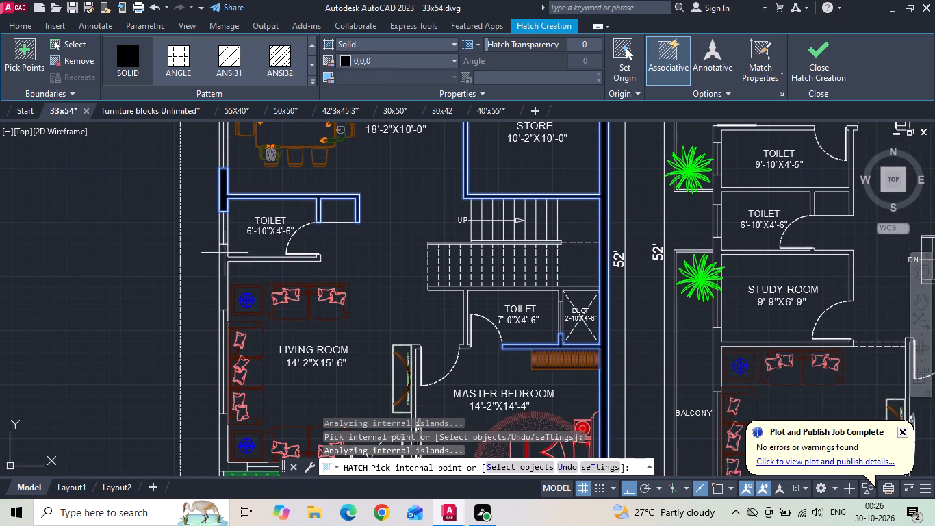
click(222, 271)
middle_drag(320, 311, 290, 195)
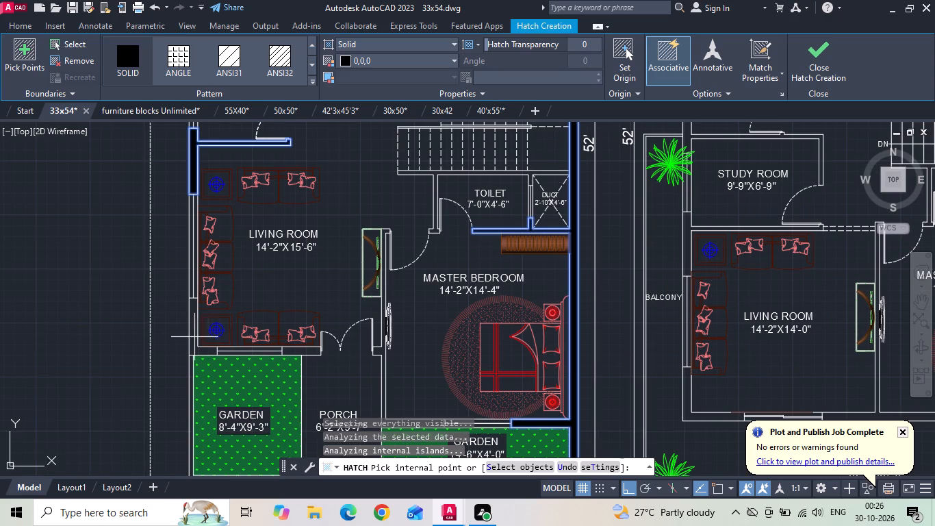
click(192, 337)
middle_drag(373, 324, 347, 260)
click(282, 287)
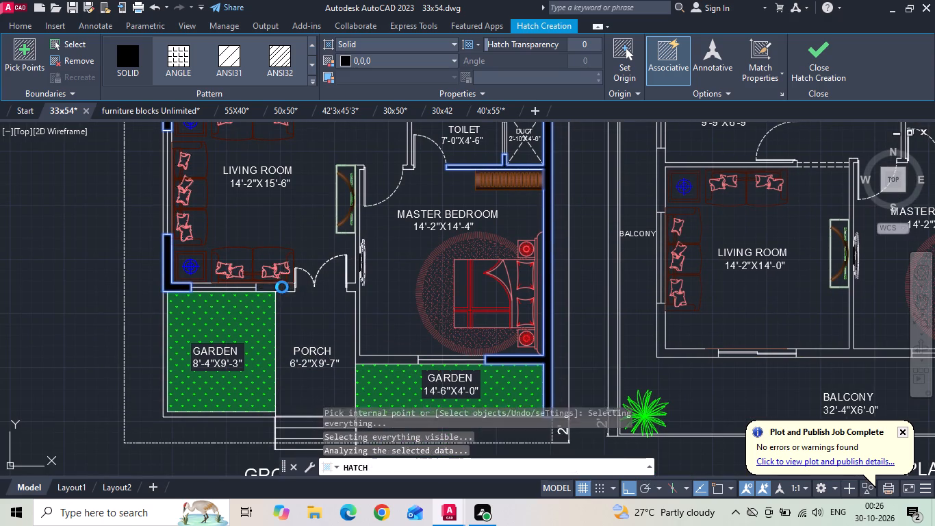
click(353, 288)
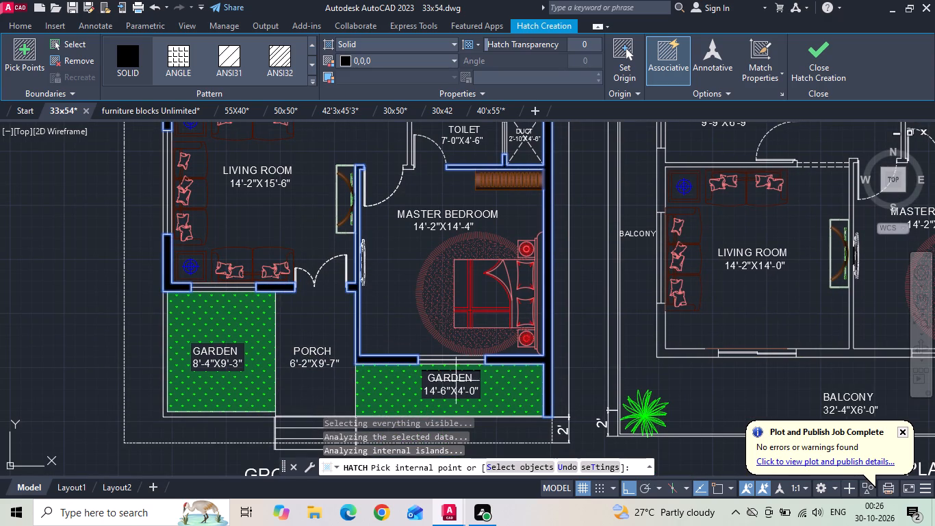
scroll(452, 385, down, 2)
scroll(463, 235, up, 4)
scroll(413, 243, down, 2)
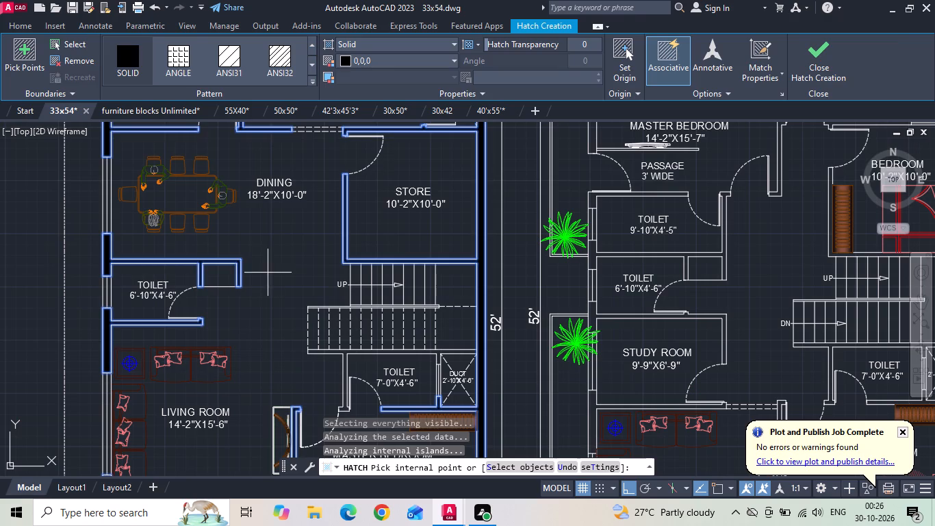
key(Escape)
Fill the ground floor wall between the staircase and the 7'-0"x4'-6" toilet with the solid black hatch.
scroll(372, 381, up, 2)
key(space)
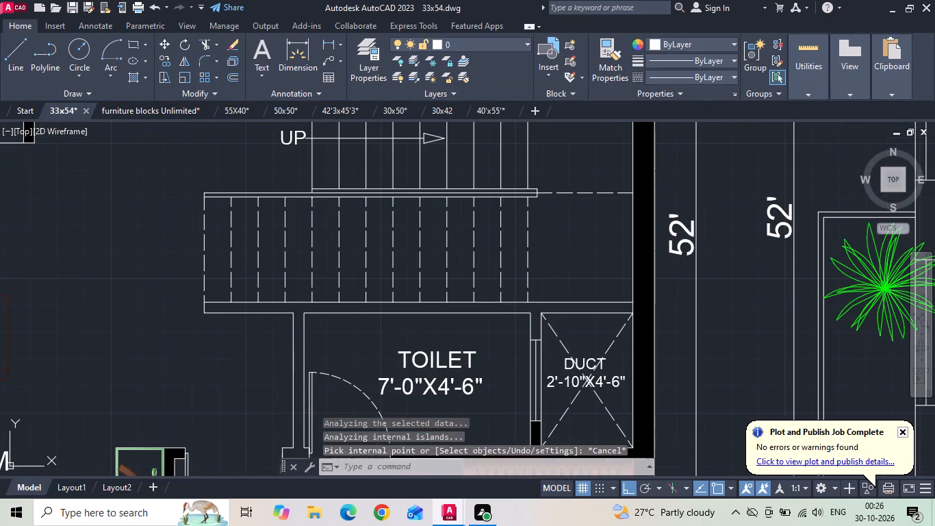
click(492, 311)
scroll(305, 308, down, 3)
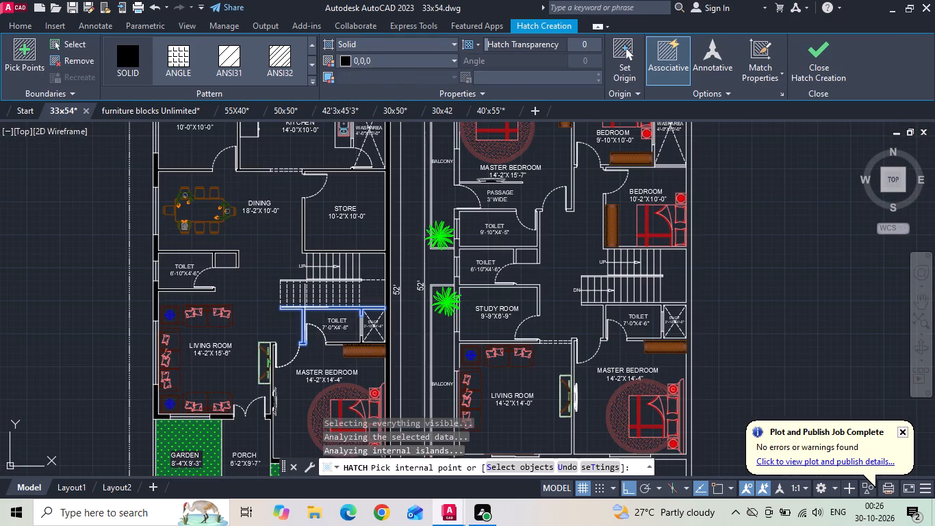
key(space)
Fill the first floor living room's west, north, south and east walls and the study room's walls with the solid black hatch.
key(space)
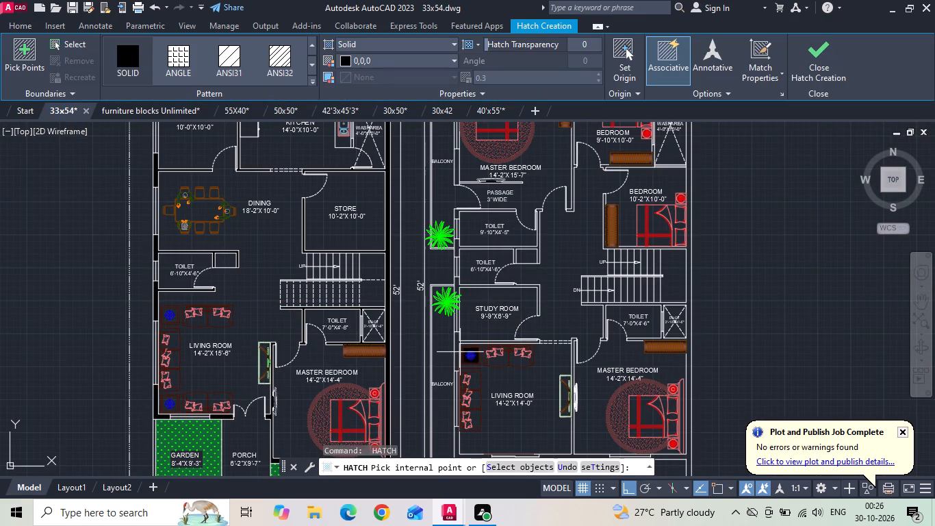
click(455, 349)
middle_drag(452, 345, 379, 236)
scroll(389, 334, up, 1)
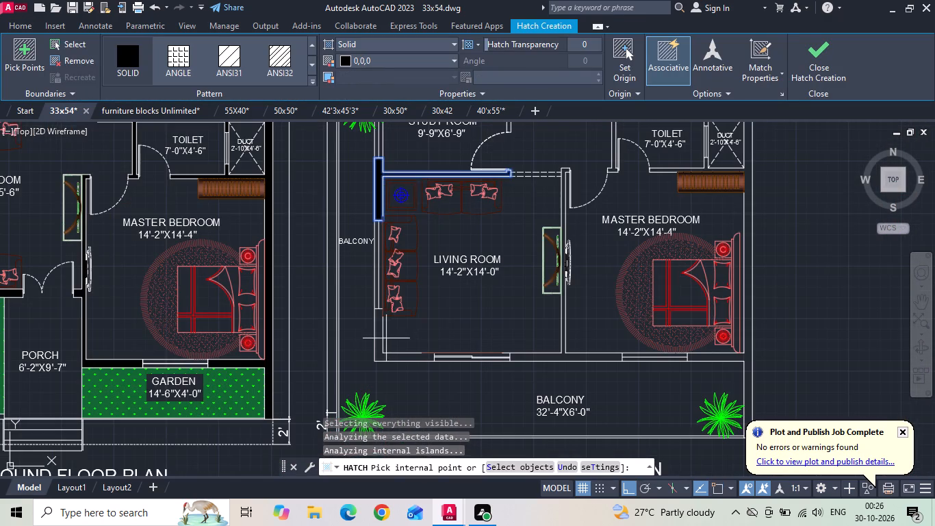
click(379, 348)
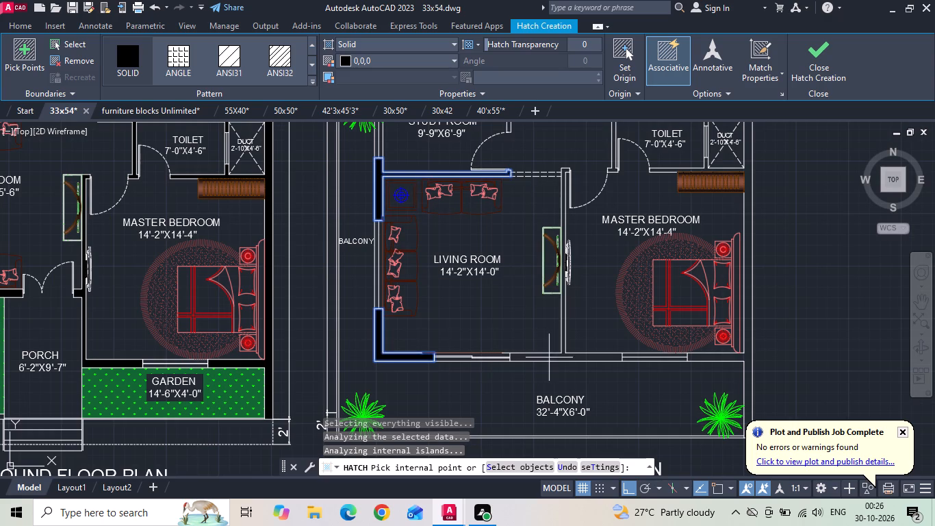
click(550, 360)
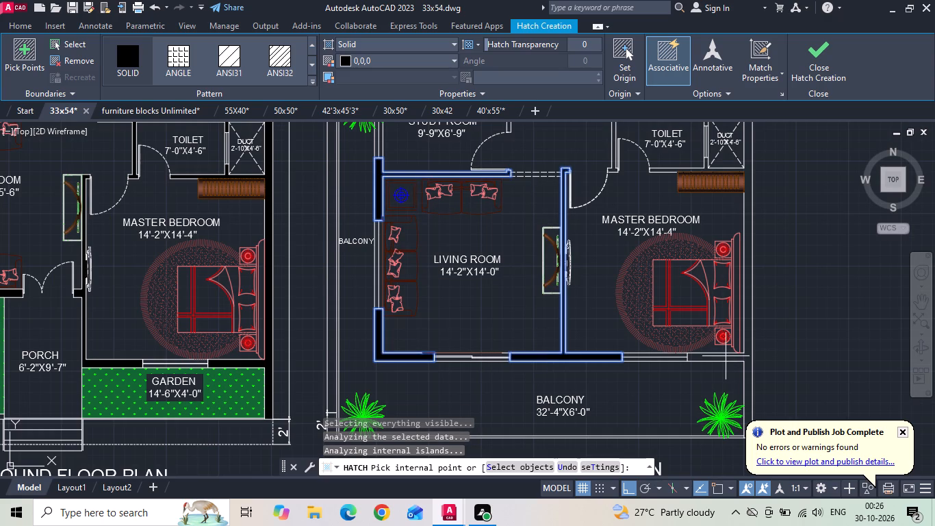
scroll(726, 355, down, 1)
middle_drag(721, 358, 714, 384)
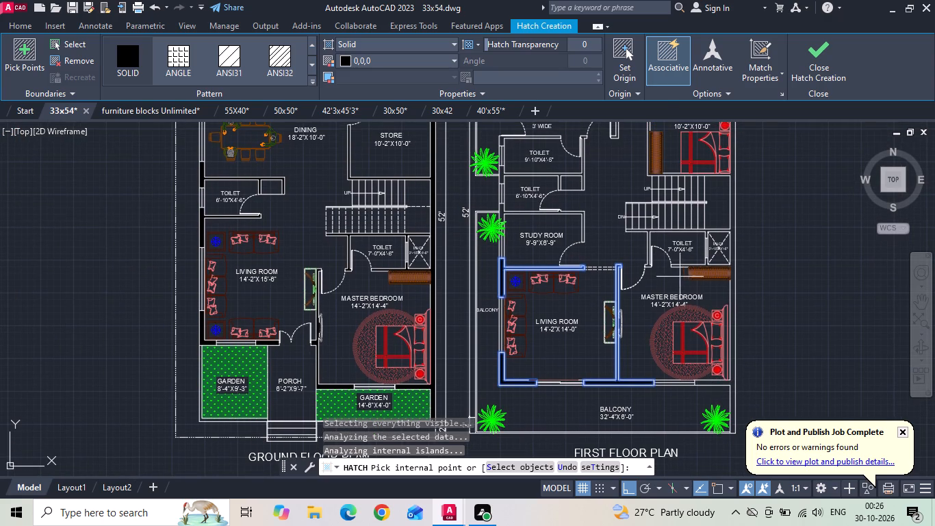
scroll(551, 204, up, 2)
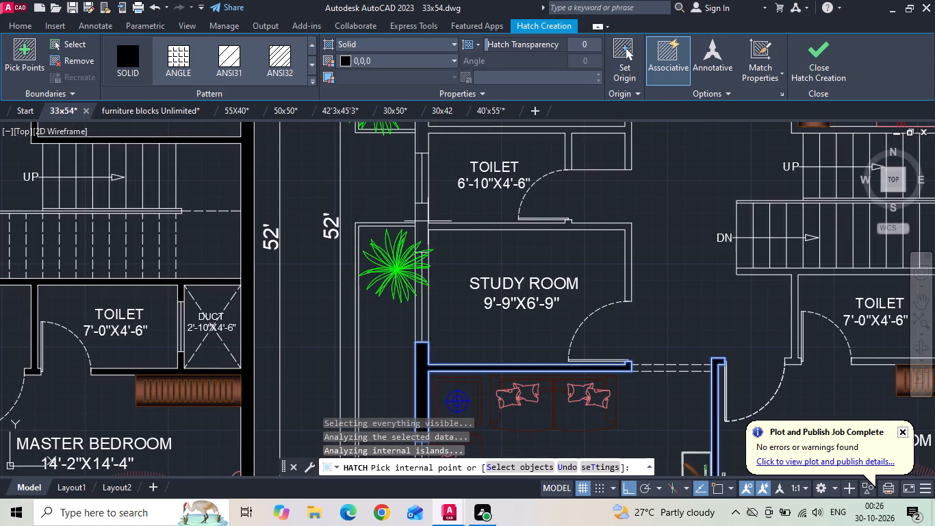
click(422, 221)
middle_drag(458, 231, 442, 316)
scroll(411, 249, down, 1)
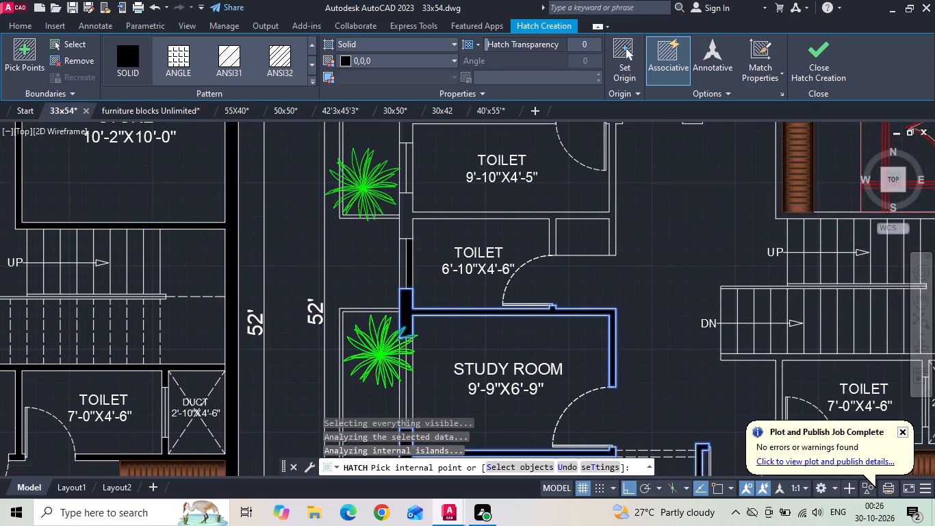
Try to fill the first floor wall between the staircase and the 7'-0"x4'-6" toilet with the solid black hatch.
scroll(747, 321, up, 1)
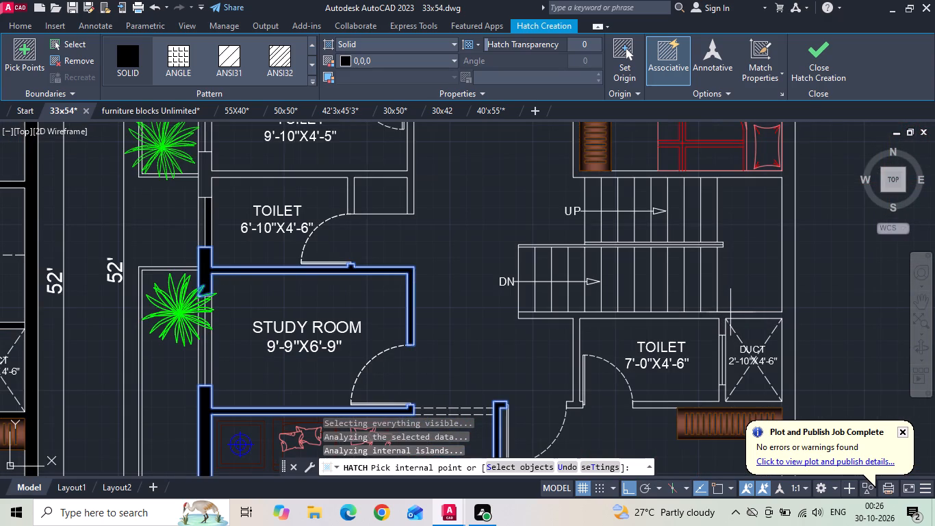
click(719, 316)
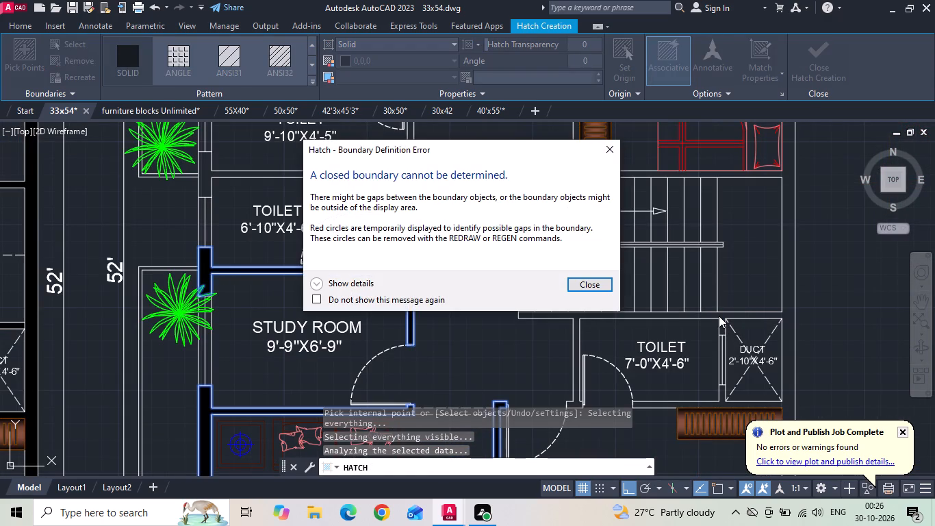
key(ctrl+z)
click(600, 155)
Fill the walls of the first floor's two west toilets and the balcony–master bedroom wall segment with the solid black hatch.
scroll(424, 316, down, 2)
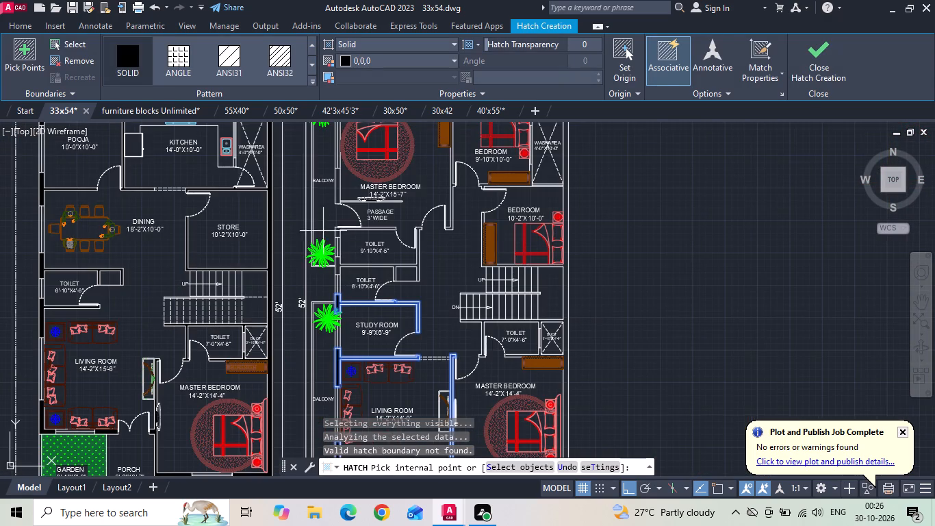
middle_click(318, 233)
scroll(326, 250, up, 2)
click(350, 200)
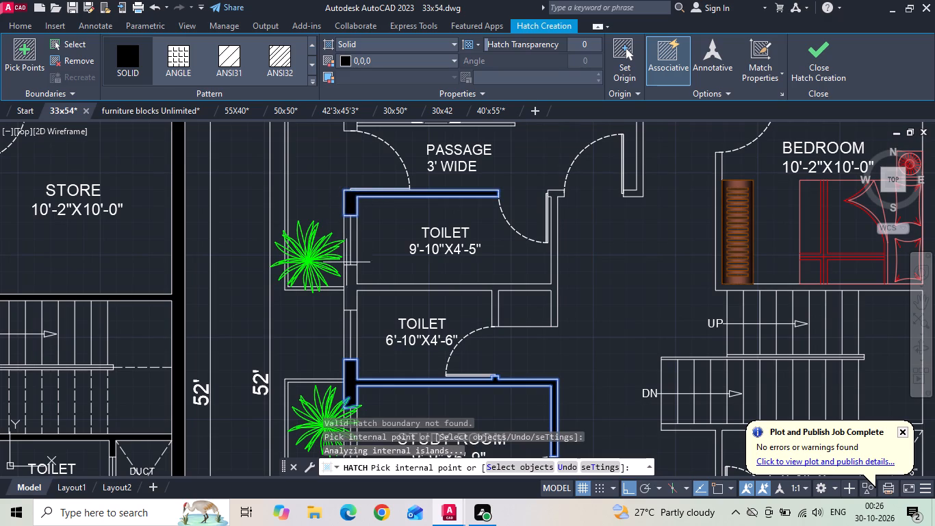
click(349, 286)
middle_drag(411, 254, 411, 337)
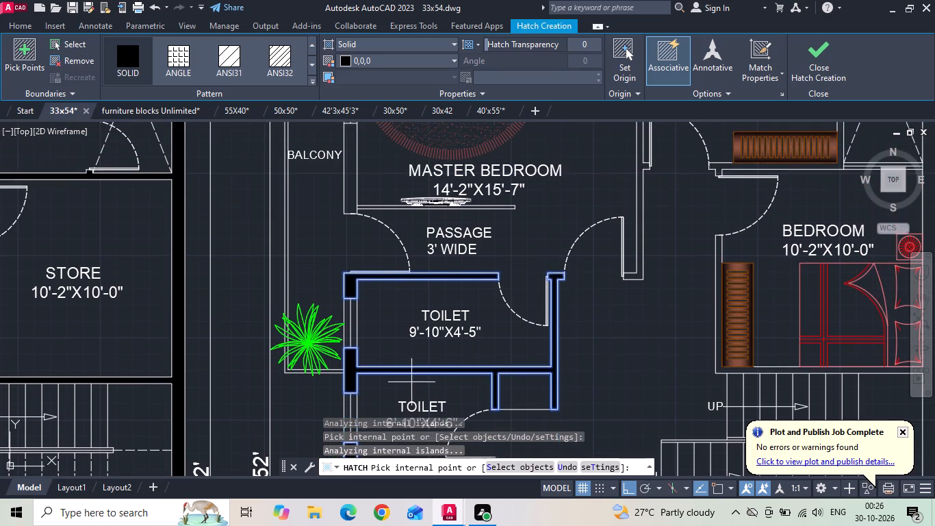
scroll(362, 218, down, 1)
middle_drag(342, 184, 342, 275)
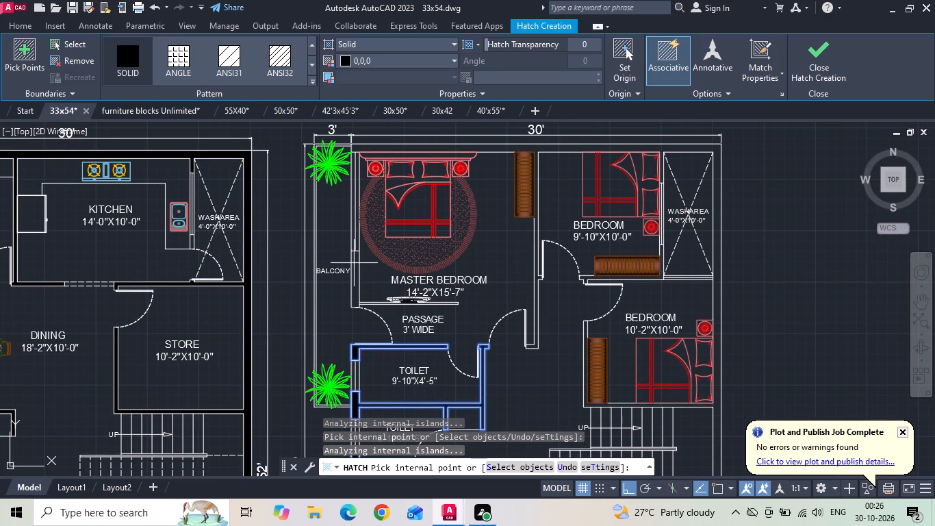
click(355, 263)
Fill the first floor's connected north and east outer walls and adjoining bedroom walls with the solid black hatch and finish hatching.
scroll(355, 268, down, 1)
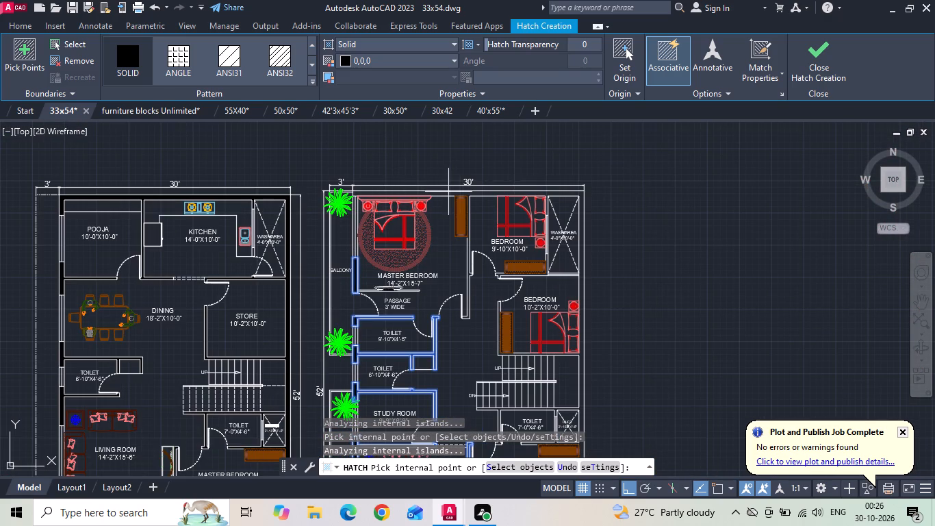
click(470, 192)
scroll(470, 192, up, 2)
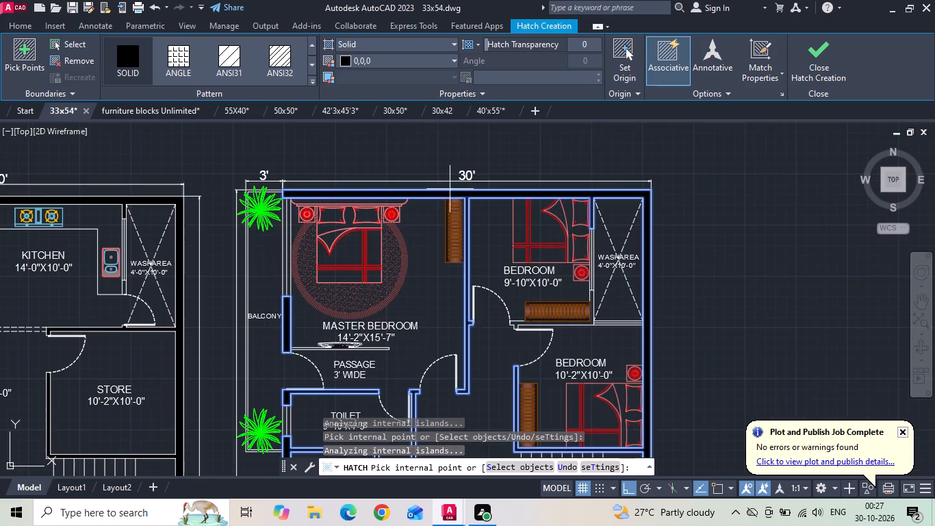
scroll(439, 181, down, 2)
scroll(492, 331, up, 3)
scroll(472, 191, down, 3)
scroll(469, 319, up, 2)
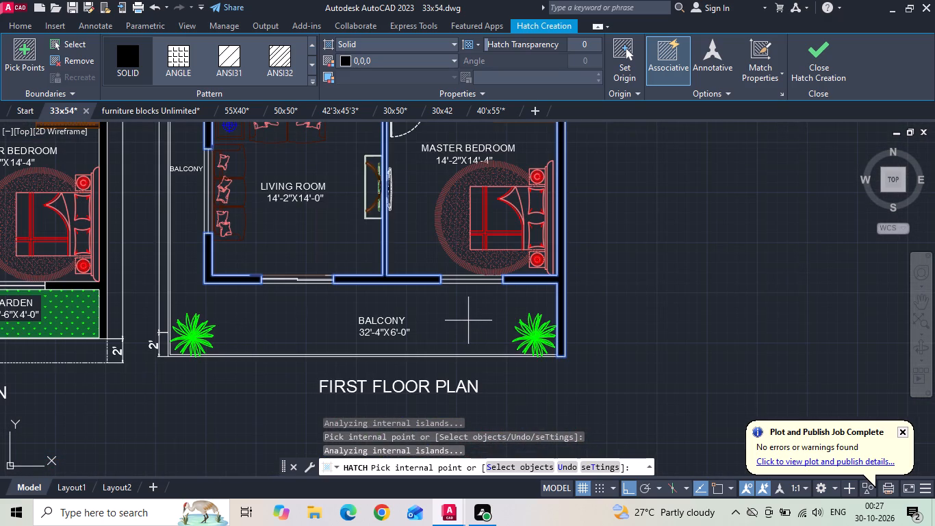
key(space)
Set up a single-sheet plot with the previous plot settings, portrait orientation and a plot window around the furnished ground floor plan.
scroll(472, 338, down, 3)
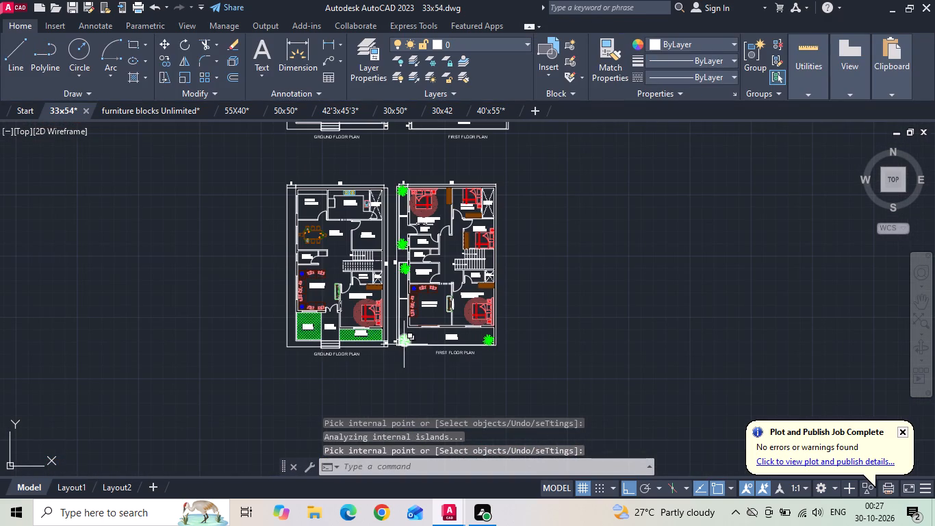
text(plo)
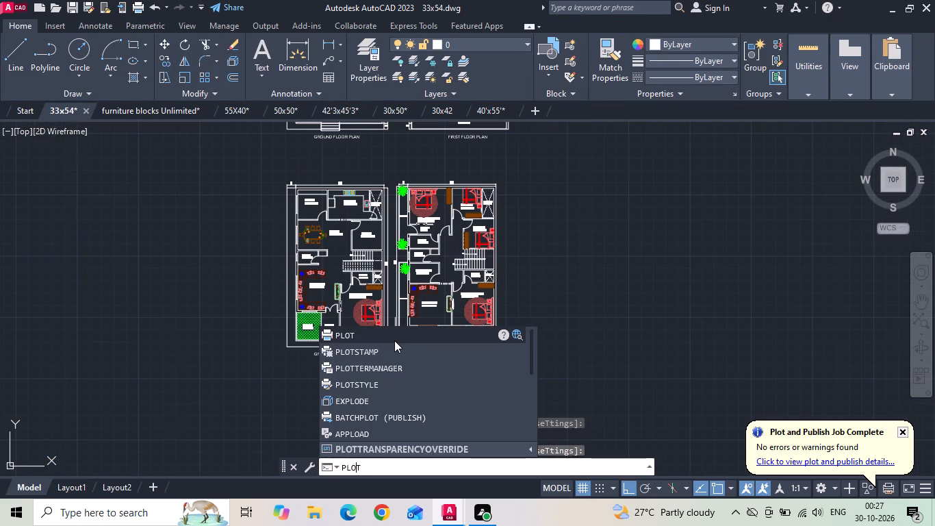
text(t)
key(space)
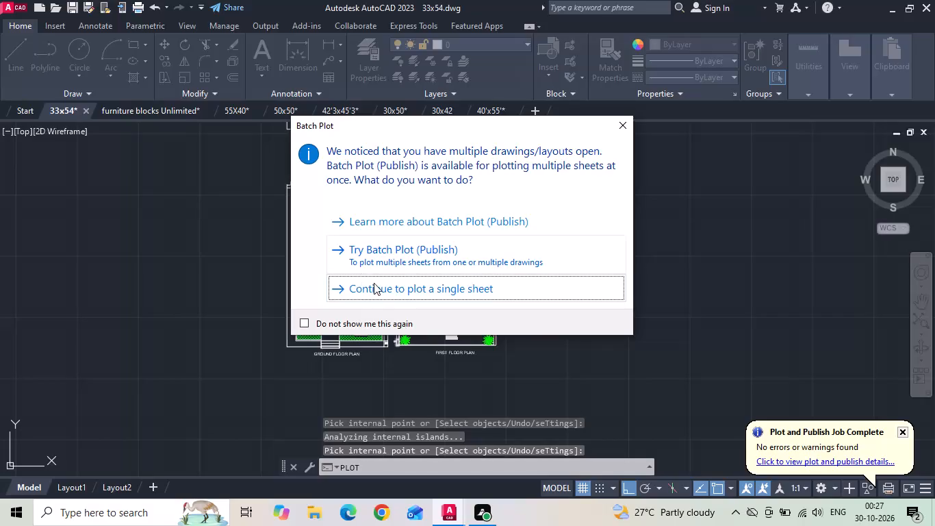
click(375, 288)
click(317, 115)
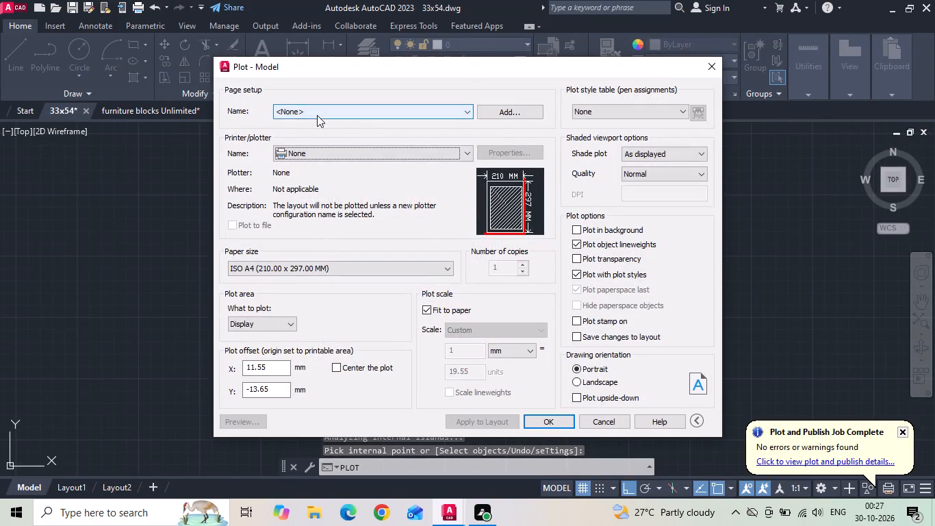
click(310, 137)
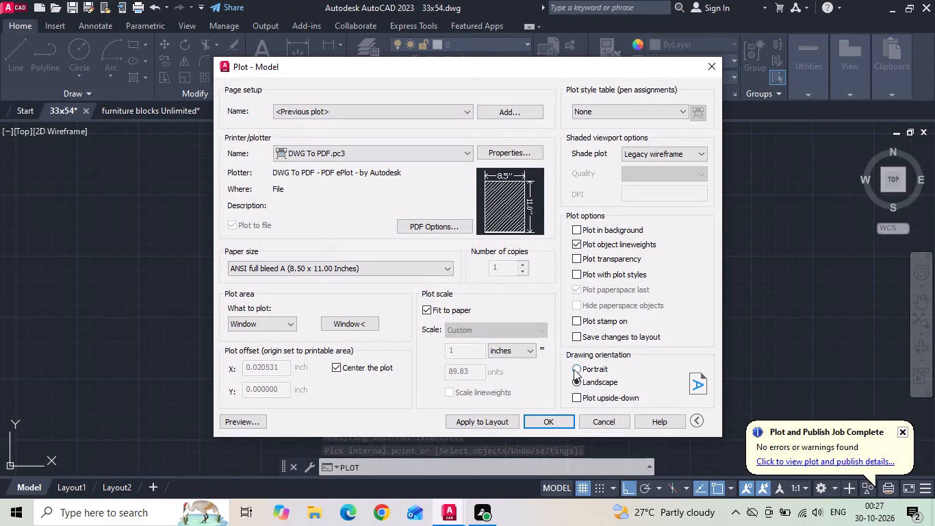
click(574, 369)
click(343, 325)
scroll(264, 172, up, 2)
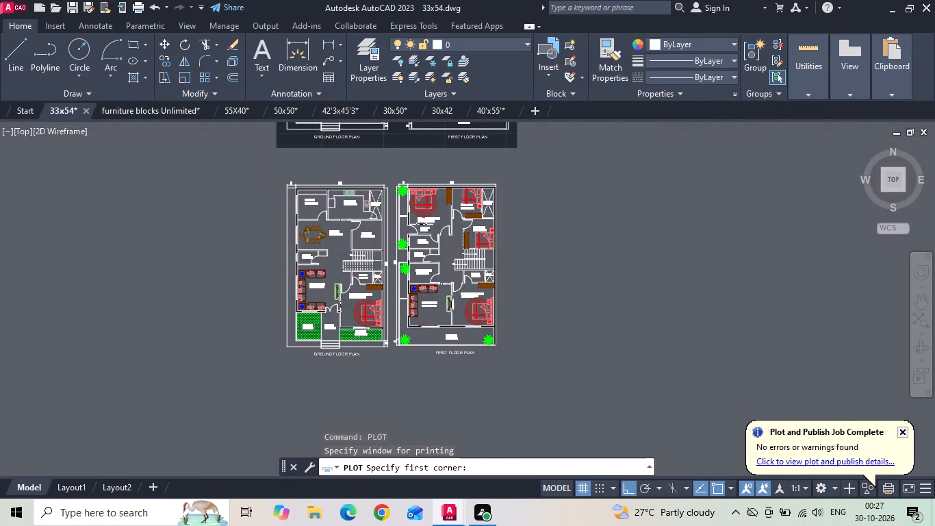
scroll(297, 202, up, 1)
click(311, 188)
scroll(311, 188, down, 2)
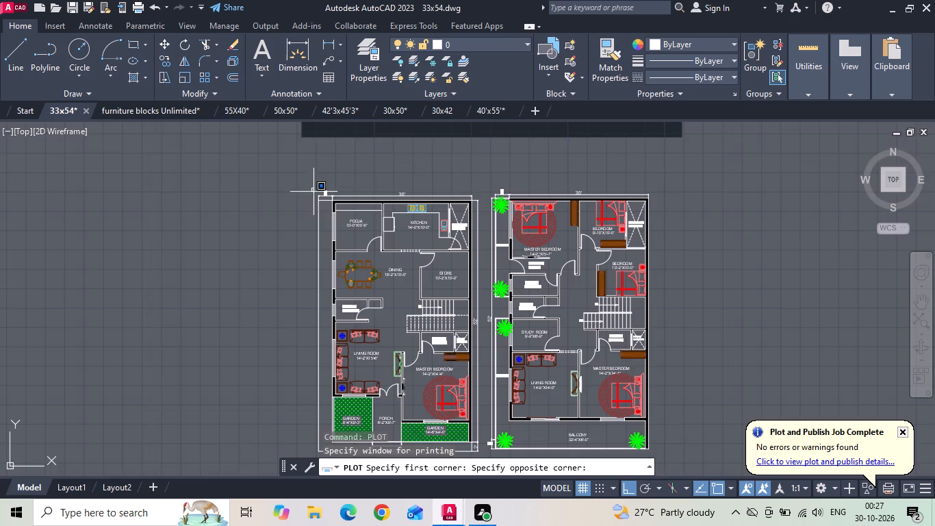
middle_drag(409, 345, 400, 258)
scroll(476, 388, down, 1)
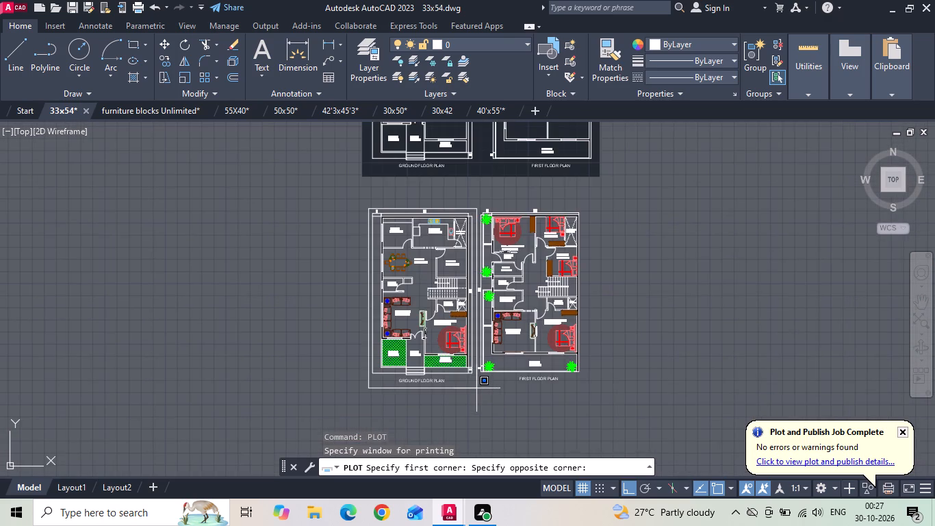
scroll(476, 388, up, 1)
click(473, 384)
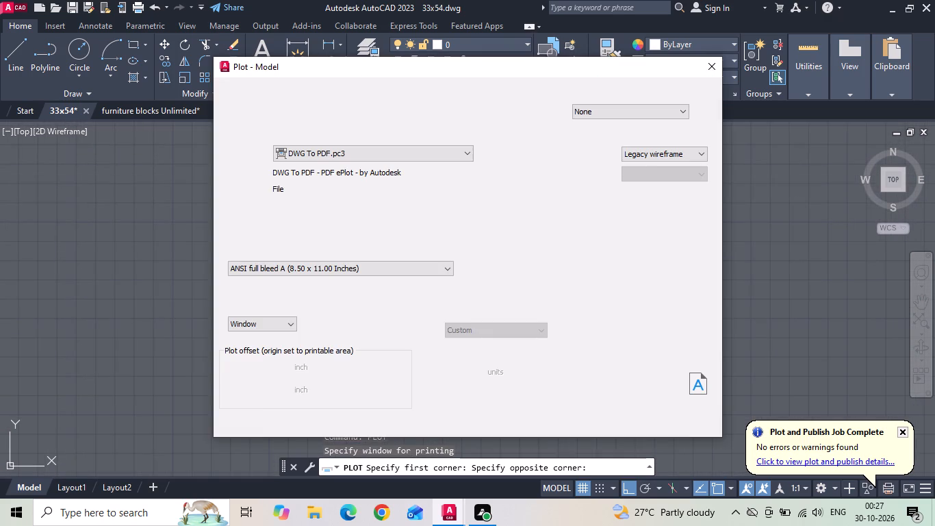
Plot the ground floor plan to a PDF named 33x54 GF and close the opened PDF.
click(550, 417)
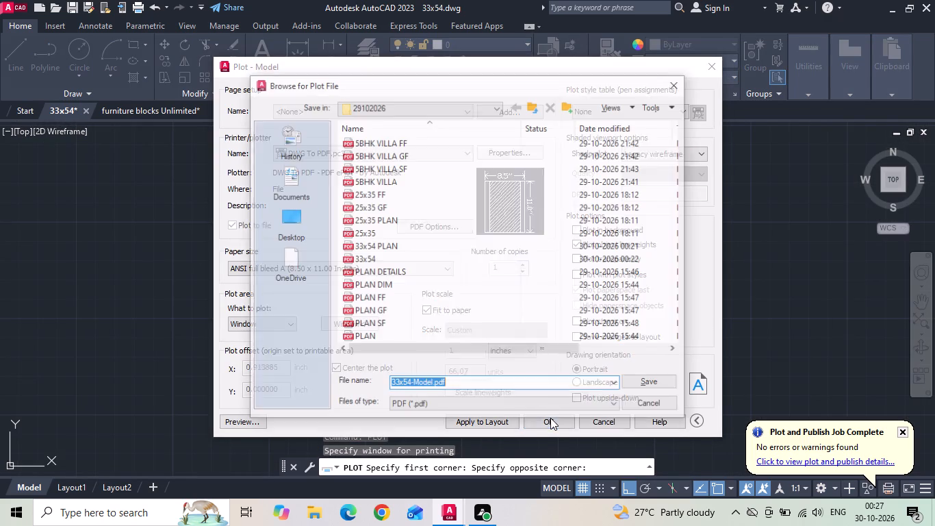
click(459, 387)
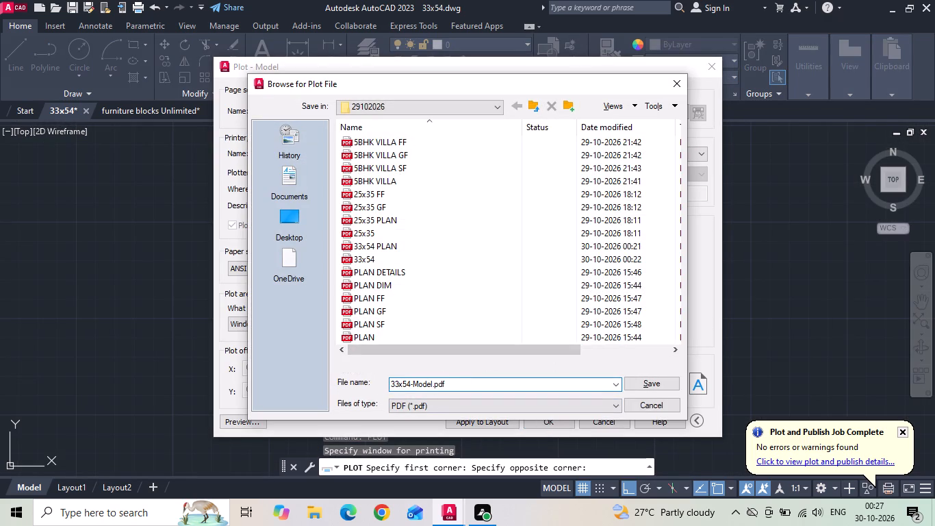
key(BackSpace)
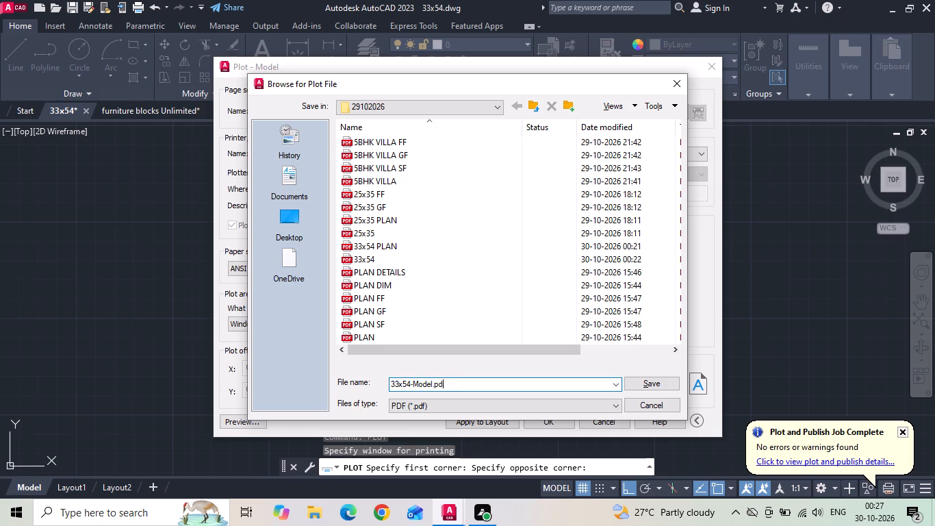
key(BackSpace)
key(BackSpace)
key(BackSpace)
key(BackSpace)
key(BackSpace)
key(BackSpace)
key(BackSpace)
key(BackSpace)
key(BackSpace)
key(space)
text(gf)
key(BackSpace)
key(BackSpace)
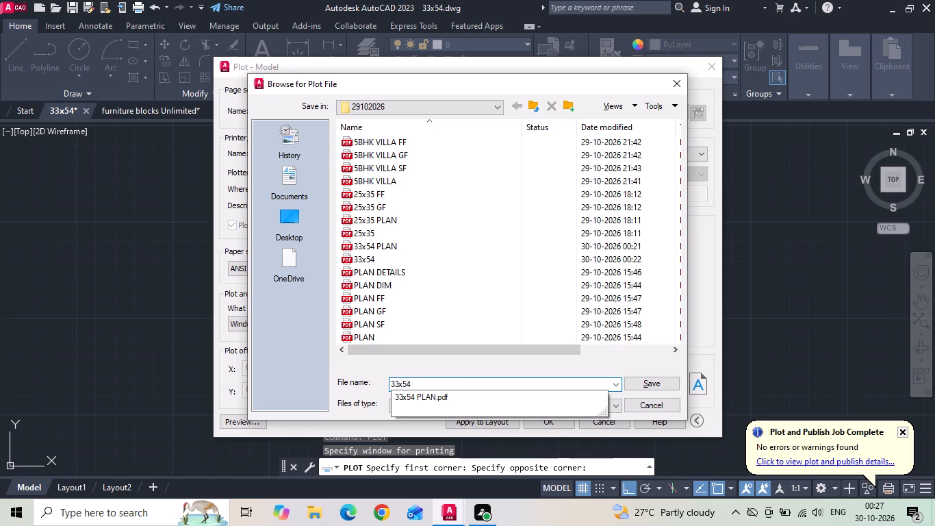
text(GF)
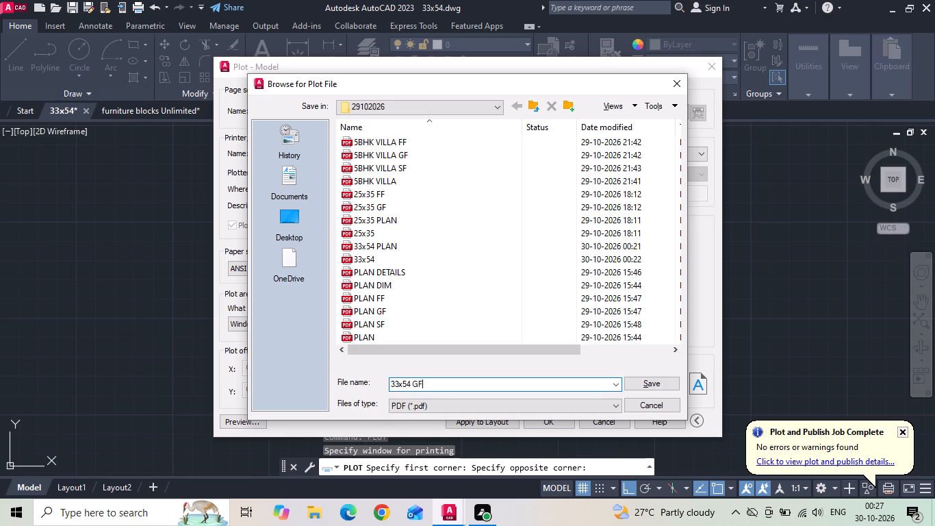
key(Return)
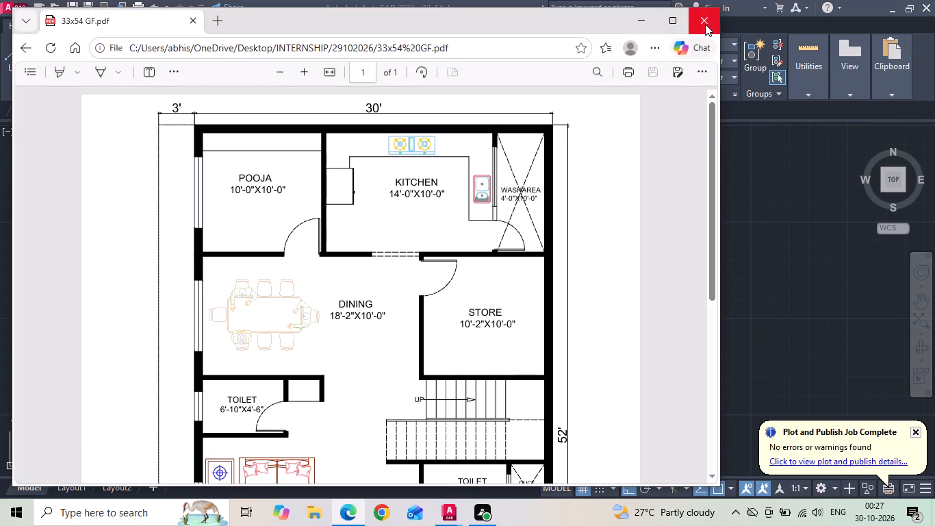
click(705, 24)
Set up another single-sheet plot with the previous plot settings and a plot window around the furnished first floor plan.
key(space)
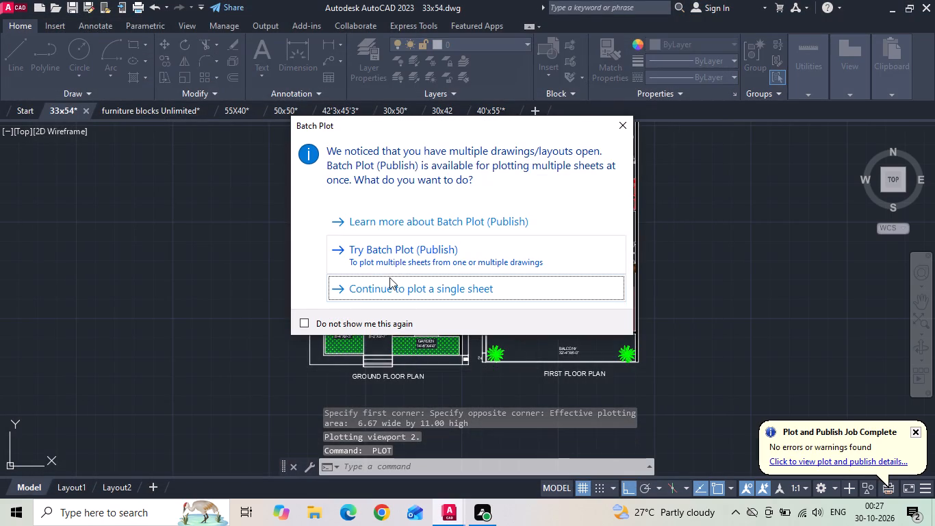
click(384, 286)
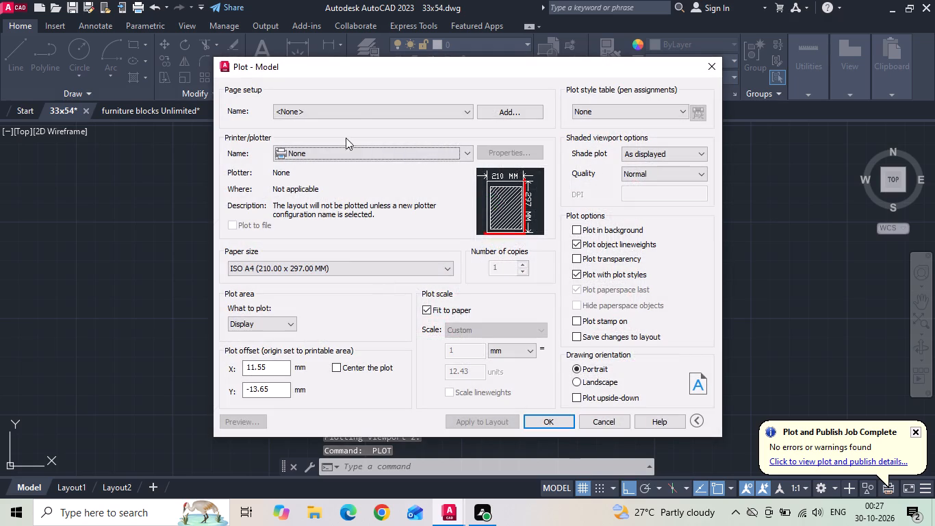
click(345, 113)
click(326, 134)
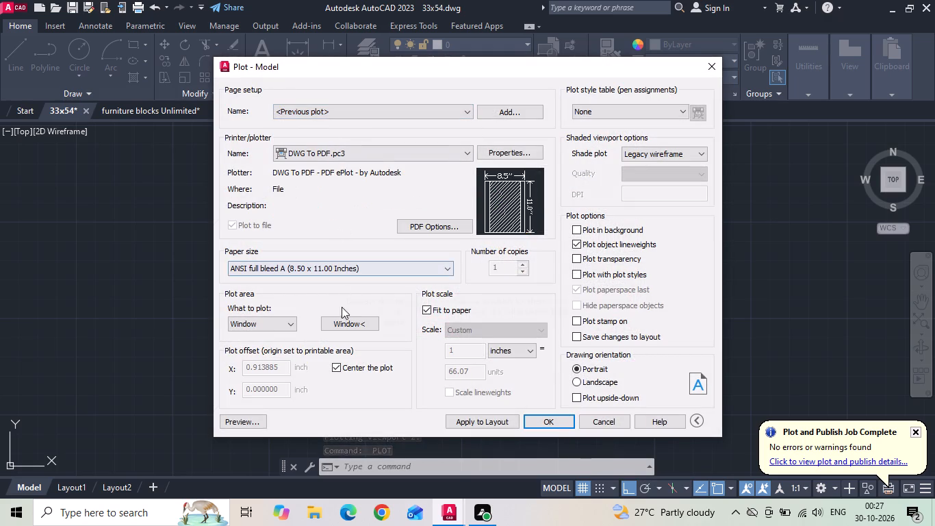
click(341, 323)
scroll(340, 324, down, 1)
scroll(541, 190, up, 2)
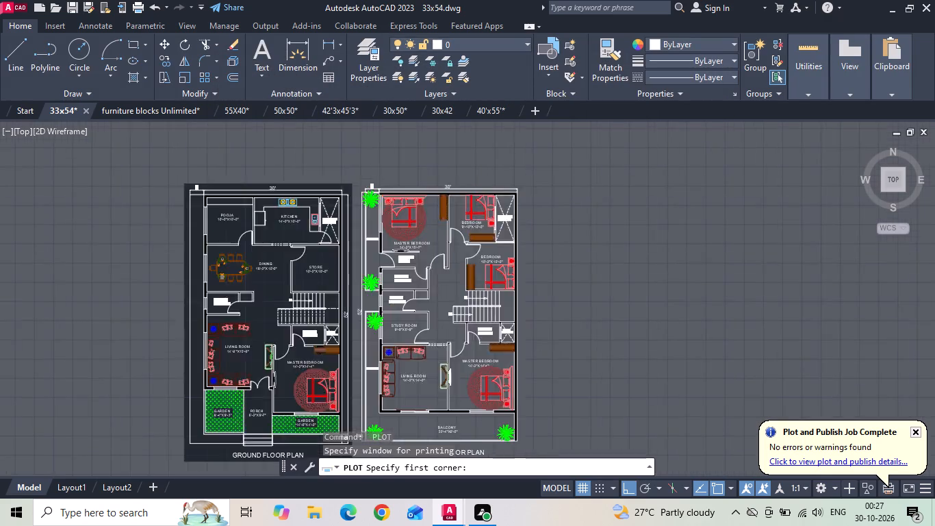
click(522, 179)
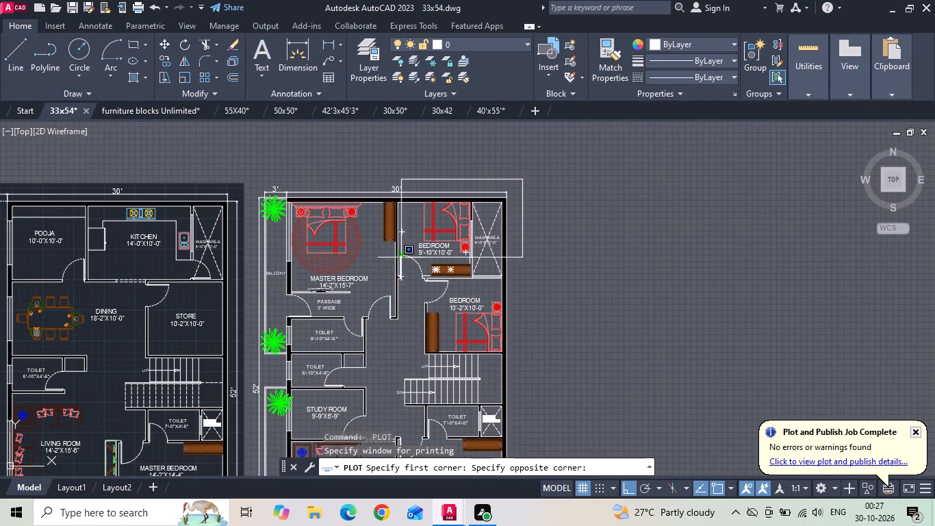
scroll(400, 251, down, 2)
scroll(347, 414, up, 1)
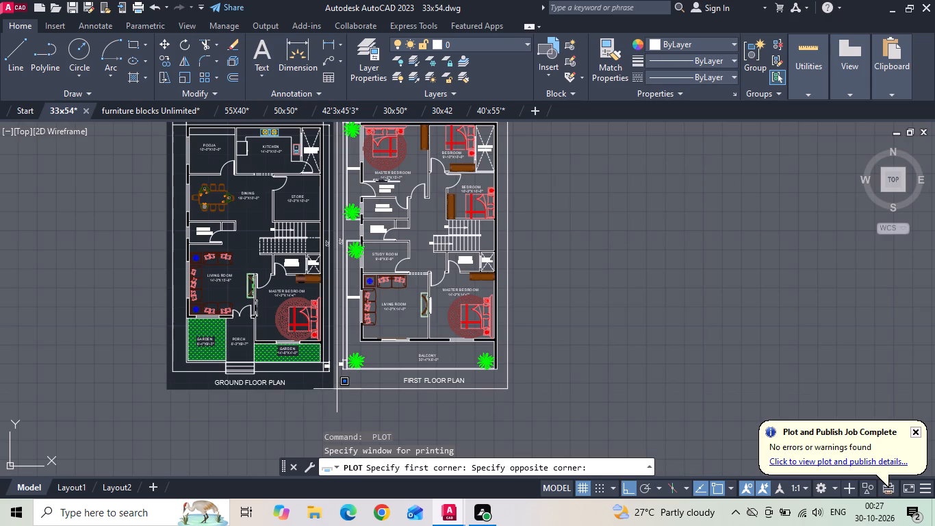
click(337, 389)
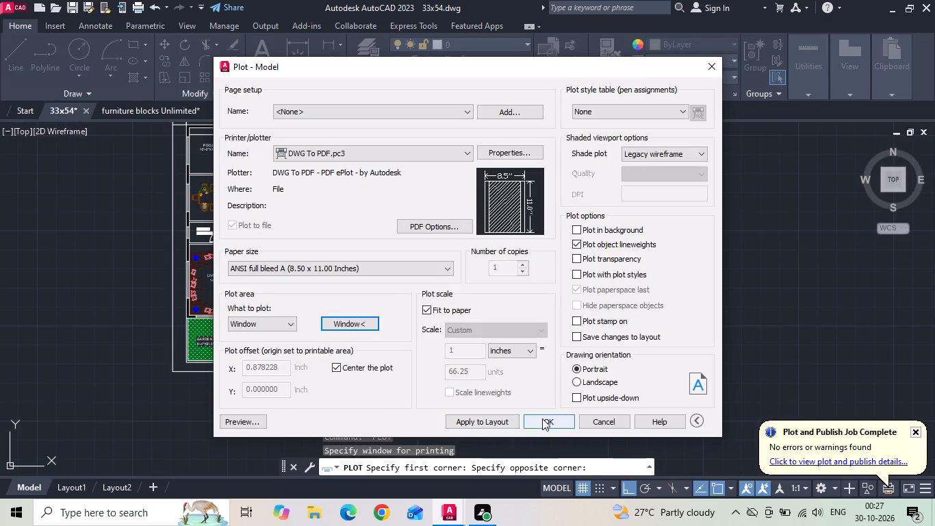
Plot the first floor plan to a PDF named 33x54 FF and close the opened PDF.
click(543, 421)
click(455, 384)
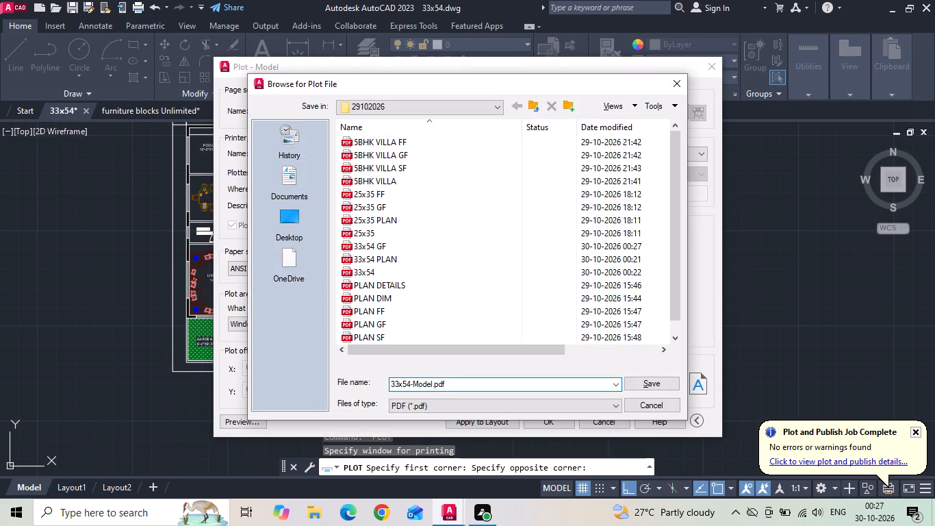
key(BackSpace)
key(BackSpace)
key(BackSpace)
key(BackSpace)
key(BackSpace)
key(BackSpace)
key(BackSpace)
key(BackSpace)
key(BackSpace)
key(BackSpace)
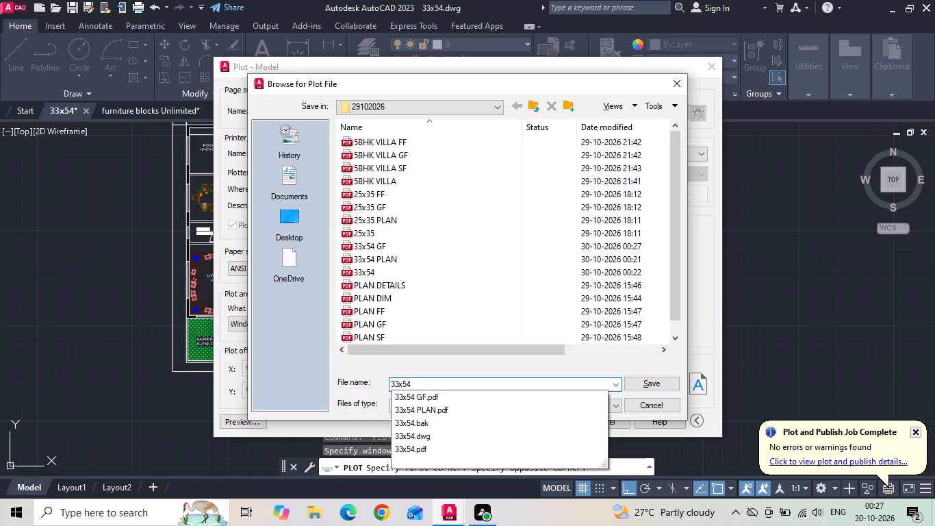
key(space)
text(FF)
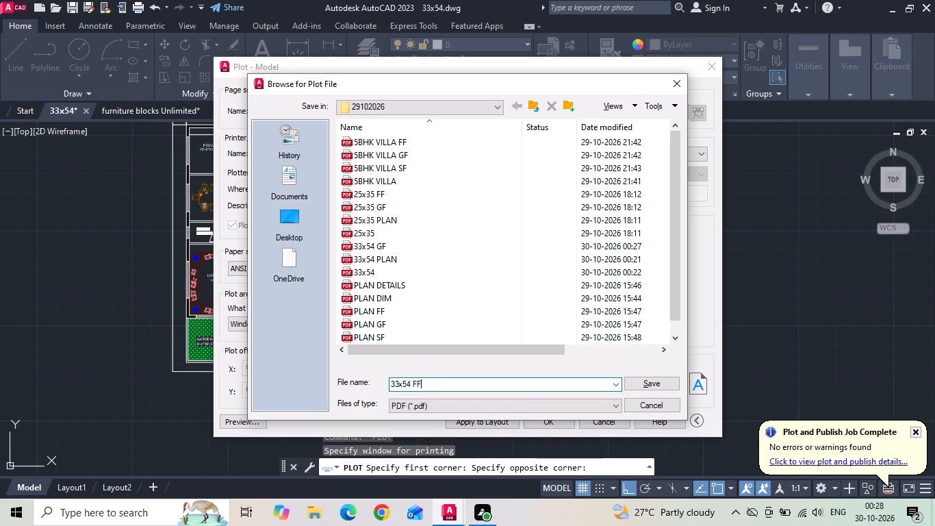
key(Return)
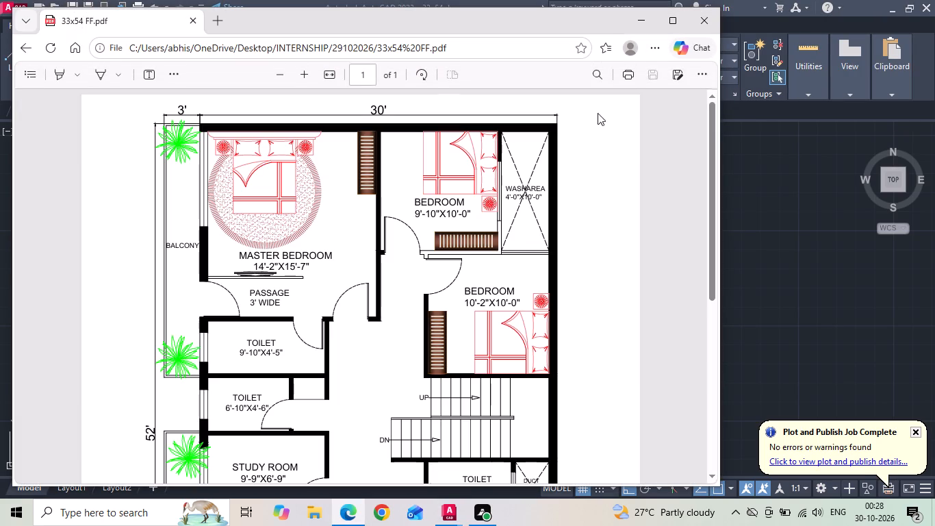
click(697, 32)
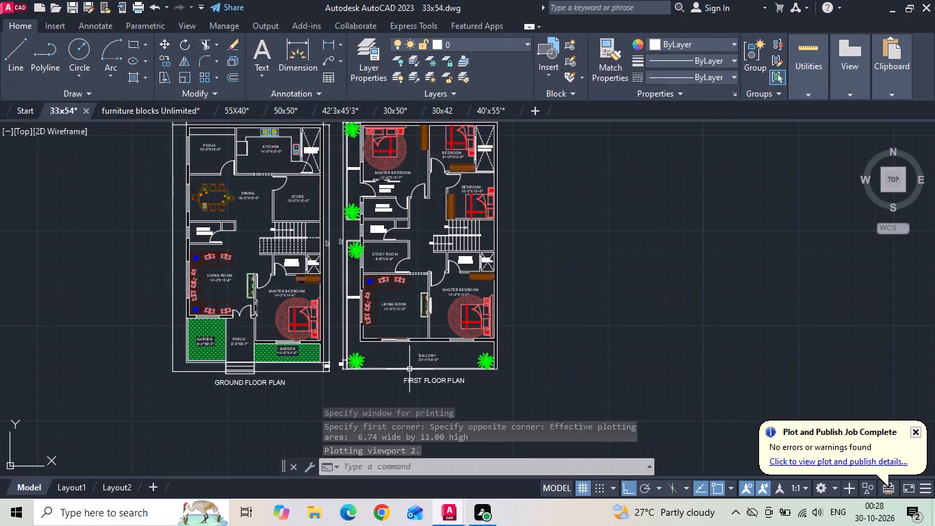
Save the 33x54 drawing.
key(ctrl+s)
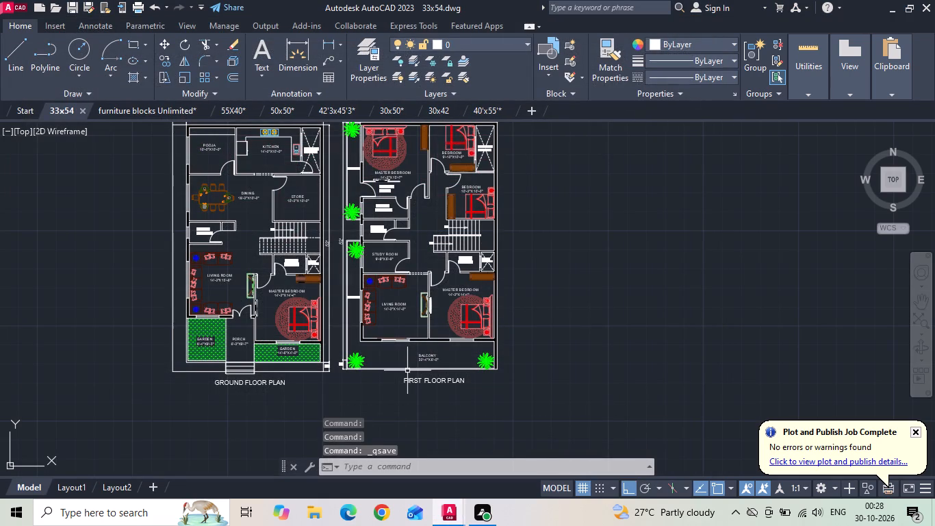
Turn off command log recording with LOGFILEOFF.
text(lo)
text(gfil)
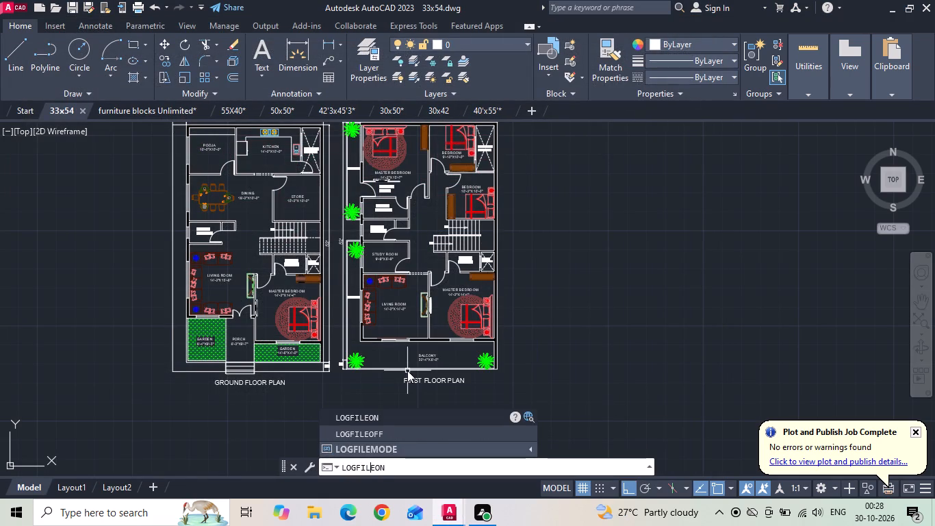
text(eo)
text(ff)
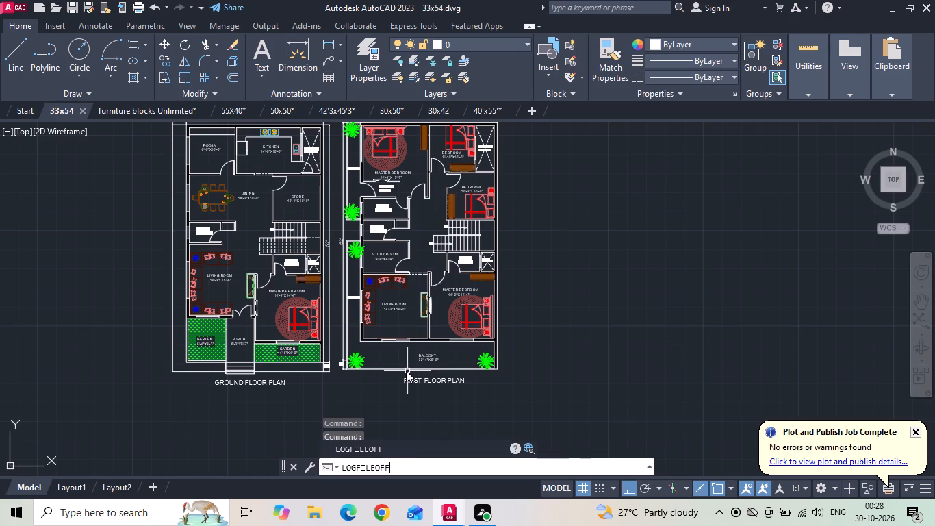
key(Return)
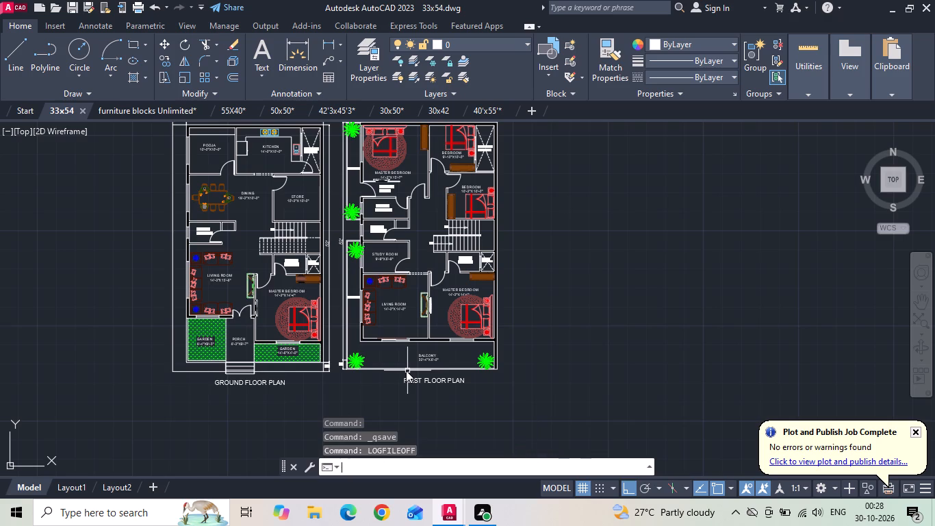